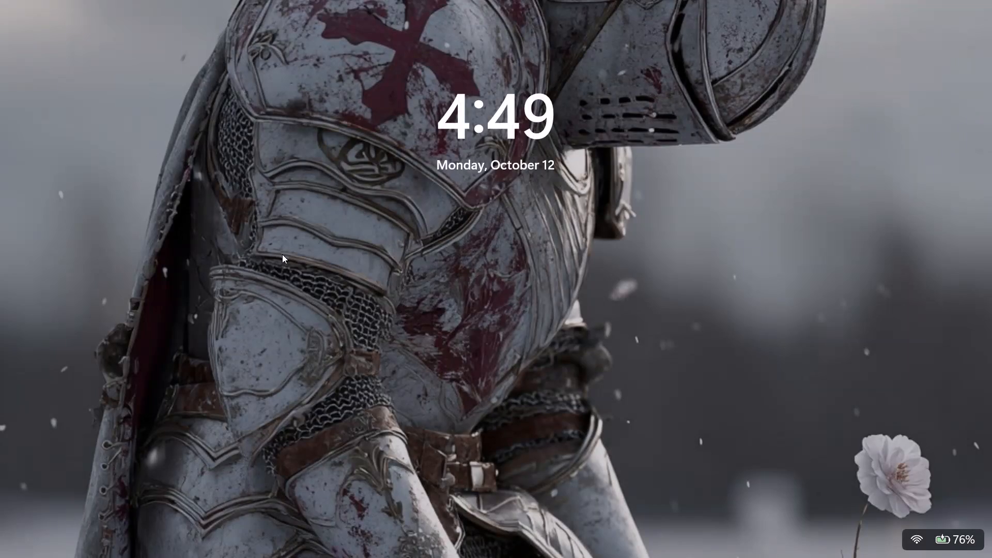
Accept Default Roof as the Structure [1] layer material and apply the Generic - 12" roof type properties.
{"action": "left_click_drag", "start_coordinate": [344, 300], "coordinate": [481, 47]}
{"action": "left_click_drag", "start_coordinate": [345, 188], "coordinate": [397, 88]}
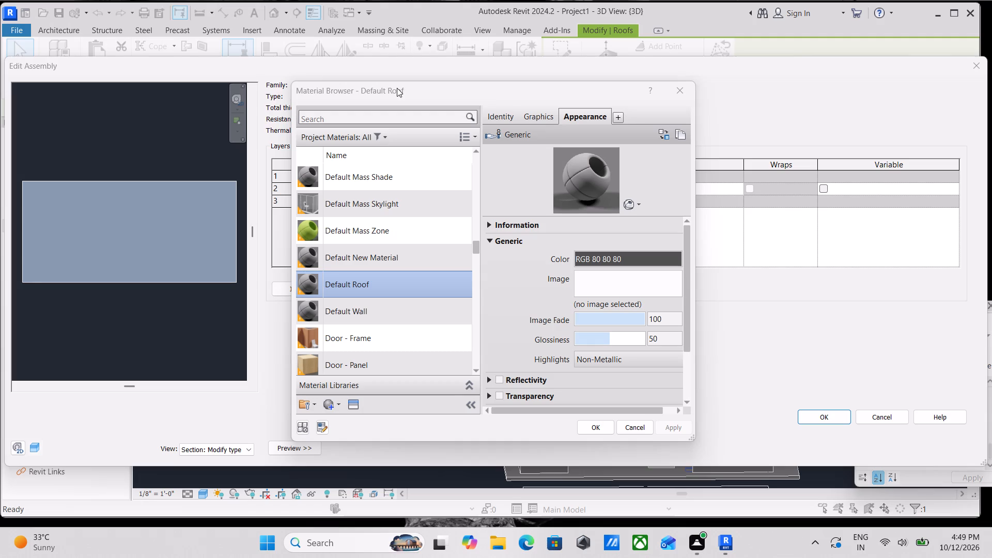
{"action": "left_click_drag", "start_coordinate": [397, 88], "coordinate": [698, 0]}
{"action": "left_click", "coordinate": [594, 430]}
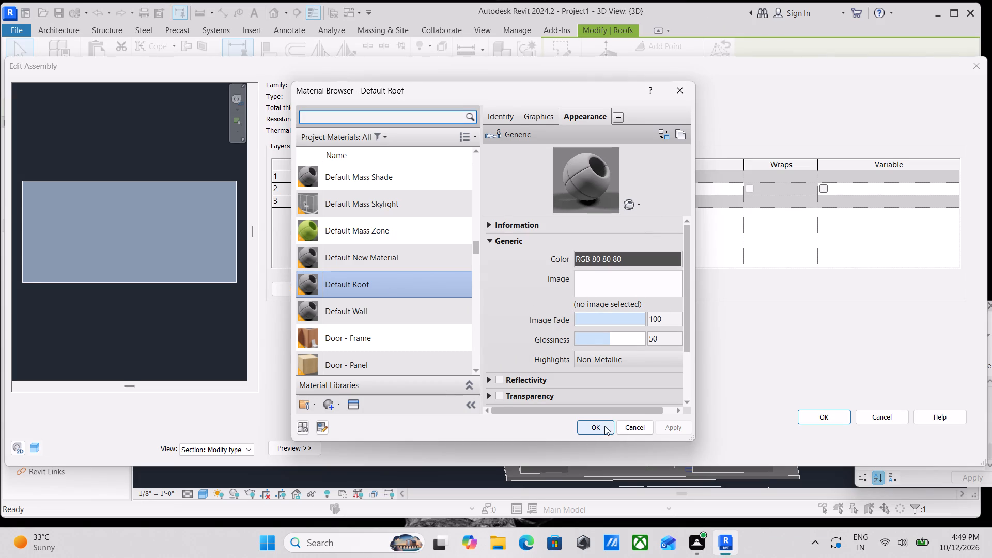
{"action": "left_click", "coordinate": [596, 431]}
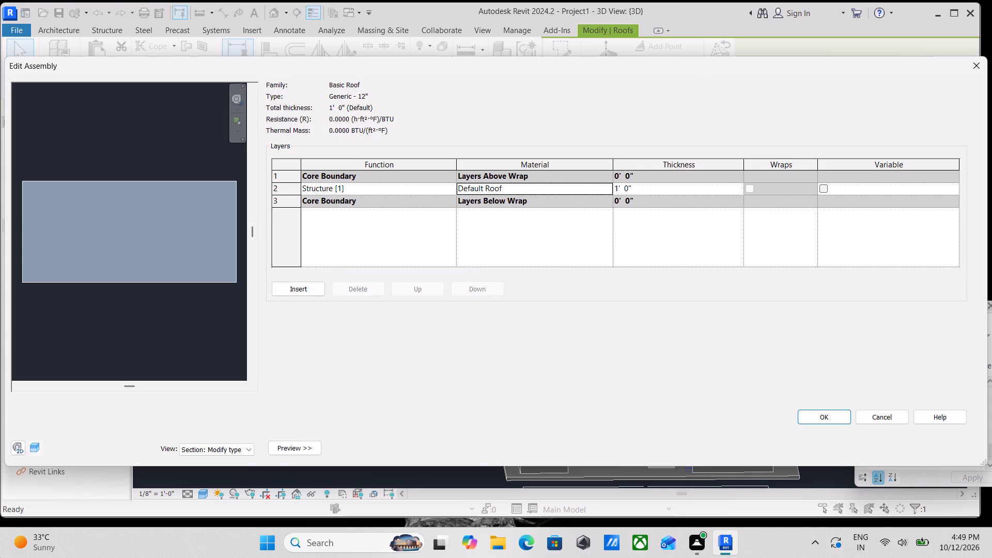
{"action": "scroll", "coordinate": [17, 557], "scroll_direction": "down", "scroll_amount": 1}
{"action": "scroll", "coordinate": [169, 409], "scroll_direction": "up", "scroll_amount": 1}
{"action": "scroll", "coordinate": [357, 297], "scroll_direction": "up", "scroll_amount": 1}
{"action": "left_click", "coordinate": [822, 415]}
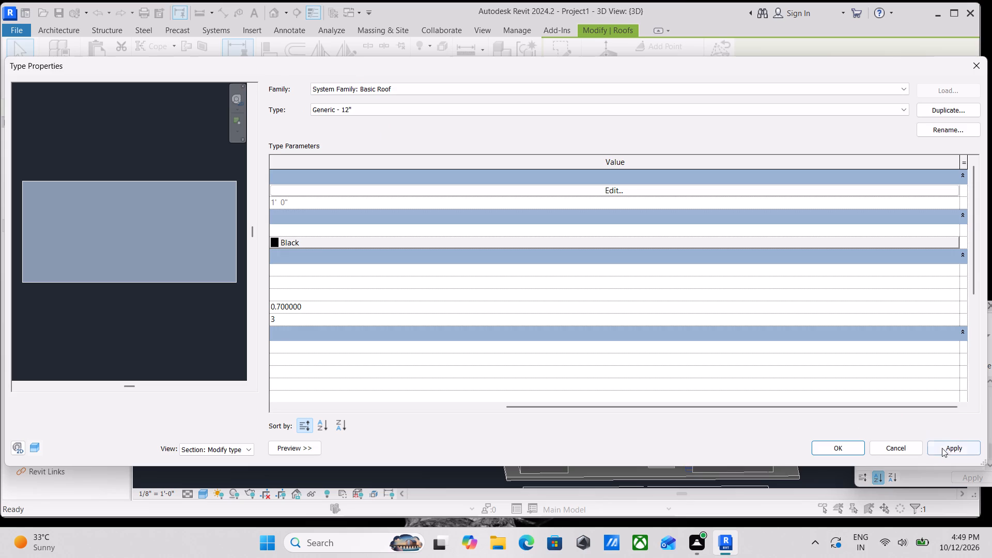
{"action": "left_click", "coordinate": [945, 450]}
{"action": "left_click", "coordinate": [824, 443]}
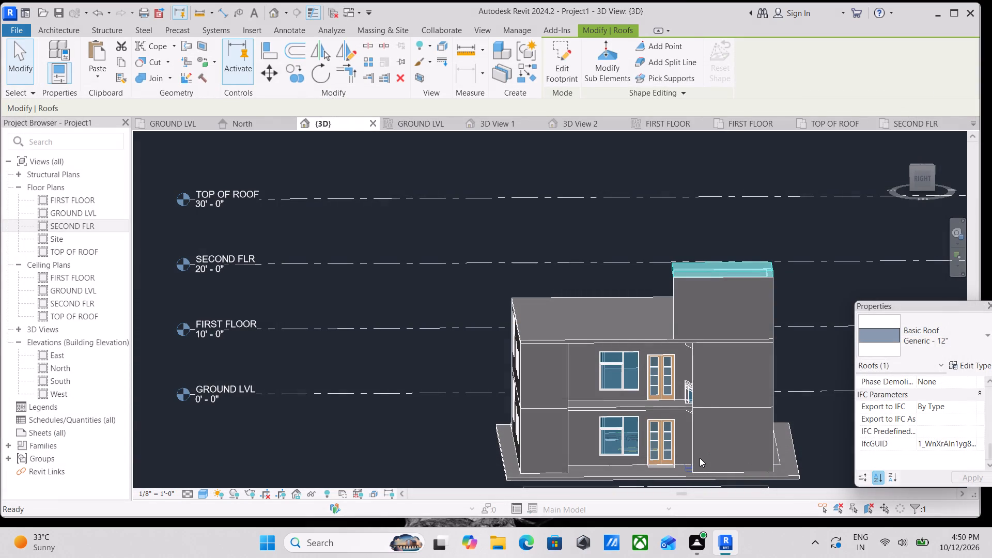
Examine the stair enclosure roof against the level lines and enclosure walls from the house's right side in 3D.
{"action": "scroll", "coordinate": [670, 472], "scroll_direction": "down", "scroll_amount": 1}
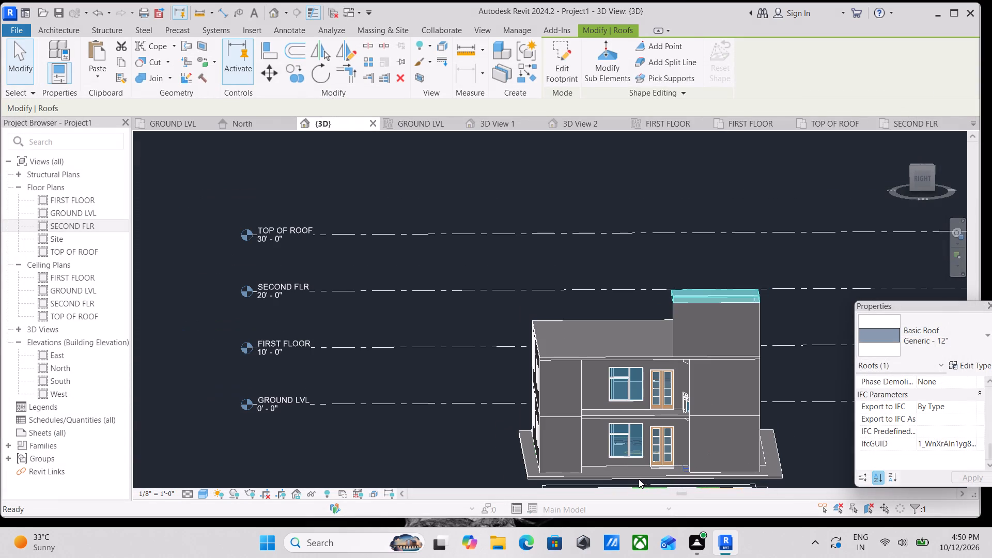
{"action": "scroll", "coordinate": [647, 472], "scroll_direction": "up", "scroll_amount": 1}
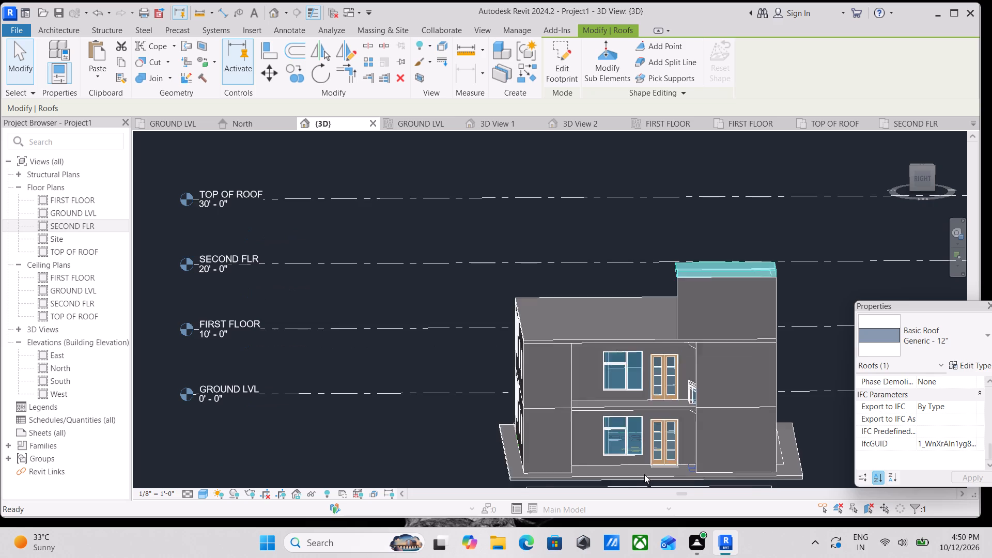
{"action": "scroll", "coordinate": [644, 474], "scroll_direction": "down", "scroll_amount": 2}
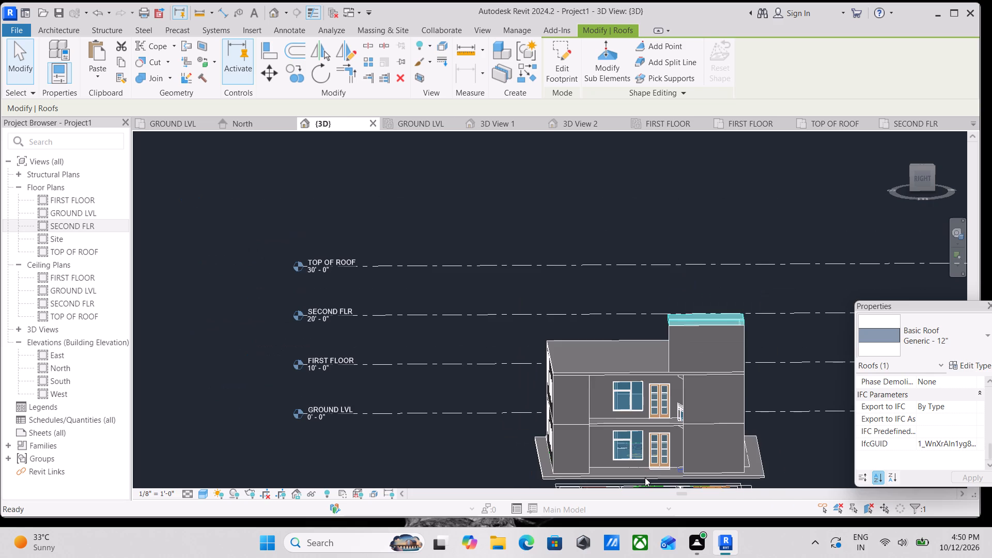
{"action": "scroll", "coordinate": [637, 494], "scroll_direction": "up", "scroll_amount": 1}
{"action": "scroll", "coordinate": [612, 520], "scroll_direction": "down", "scroll_amount": 1}
{"action": "scroll", "coordinate": [801, 375], "scroll_direction": "up", "scroll_amount": 3}
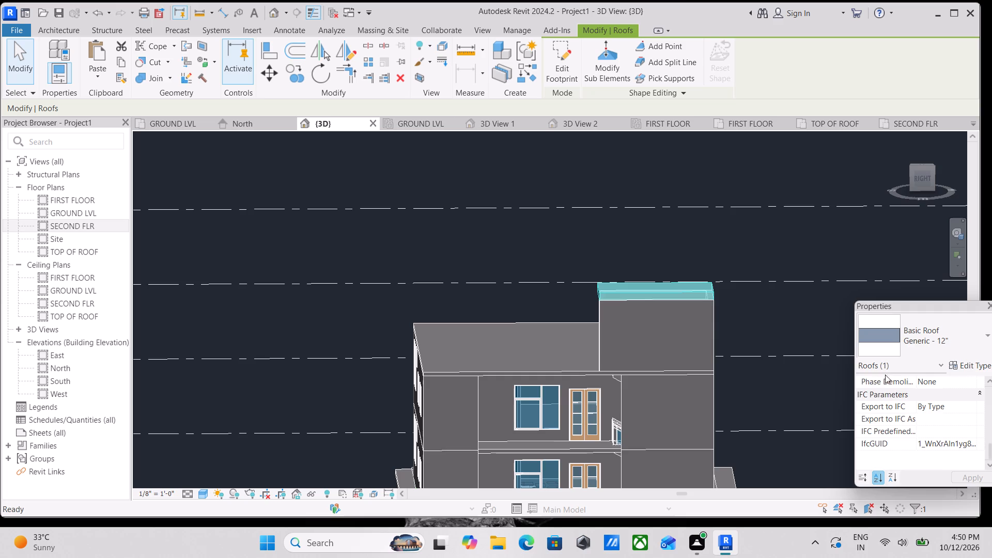
{"action": "scroll", "coordinate": [886, 375], "scroll_direction": "up", "scroll_amount": 3}
{"action": "scroll", "coordinate": [698, 317], "scroll_direction": "up", "scroll_amount": 3}
{"action": "middle_click_drag", "start_coordinate": [752, 326], "coordinate": [608, 344]}
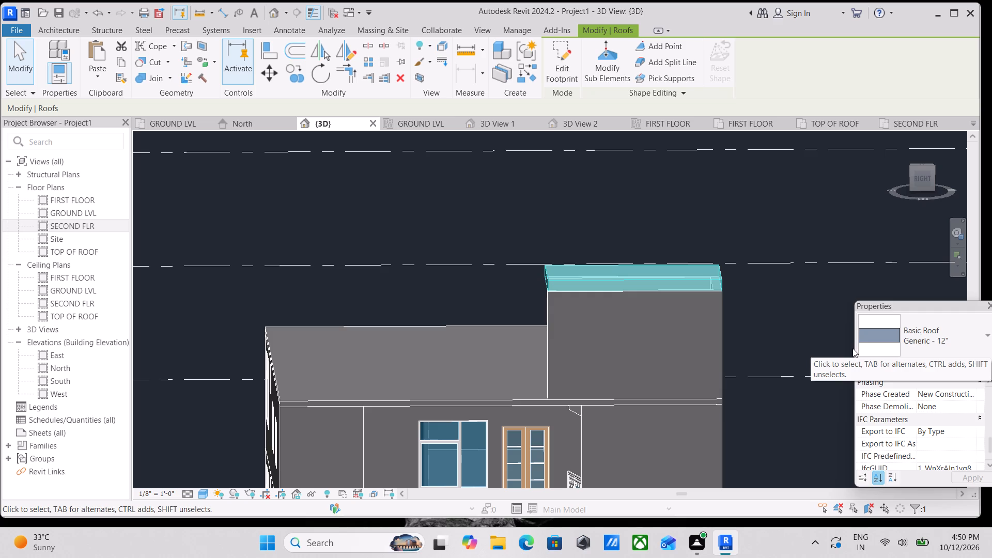
{"action": "scroll", "coordinate": [811, 344], "scroll_direction": "up", "scroll_amount": 1}
{"action": "scroll", "coordinate": [820, 341], "scroll_direction": "down", "scroll_amount": 3}
{"action": "middle_click_drag", "start_coordinate": [809, 348], "coordinate": [746, 312]}
{"action": "scroll", "coordinate": [791, 324], "scroll_direction": "down", "scroll_amount": 2}
{"action": "scroll", "coordinate": [884, 341], "scroll_direction": "up", "scroll_amount": 1}
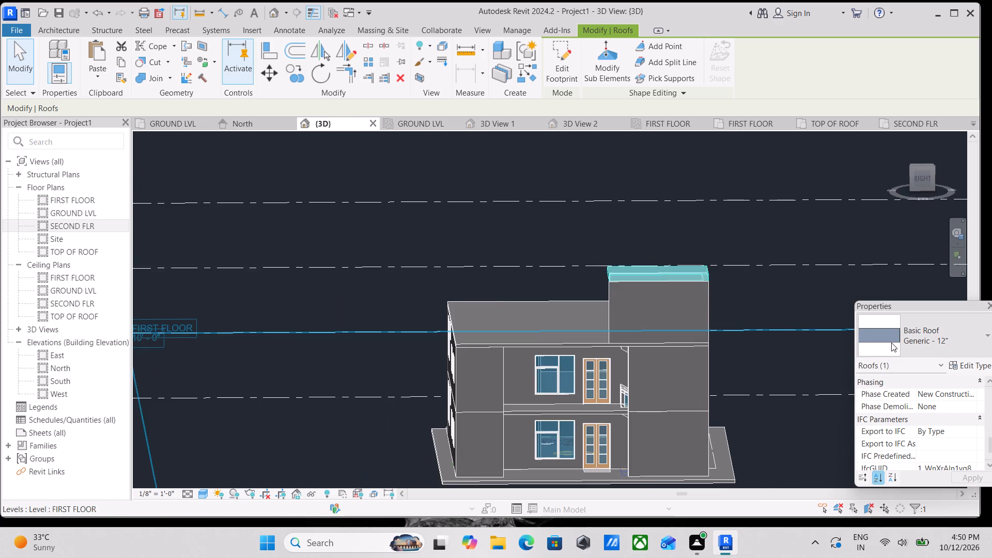
{"action": "scroll", "coordinate": [818, 390], "scroll_direction": "down", "scroll_amount": 2}
{"action": "middle_click_drag", "start_coordinate": [750, 364], "coordinate": [692, 316]}
{"action": "scroll", "coordinate": [819, 370], "scroll_direction": "down", "scroll_amount": 2}
{"action": "scroll", "coordinate": [900, 387], "scroll_direction": "up", "scroll_amount": 2}
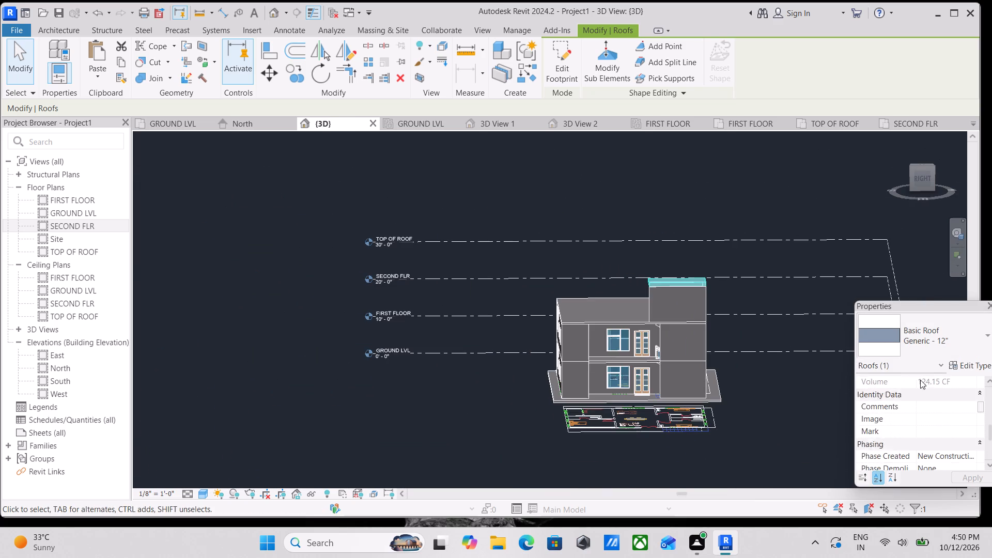
{"action": "scroll", "coordinate": [920, 380], "scroll_direction": "up", "scroll_amount": 1}
{"action": "scroll", "coordinate": [705, 322], "scroll_direction": "down", "scroll_amount": 2}
{"action": "scroll", "coordinate": [702, 319], "scroll_direction": "up", "scroll_amount": 7}
{"action": "scroll", "coordinate": [709, 299], "scroll_direction": "down", "scroll_amount": 2}
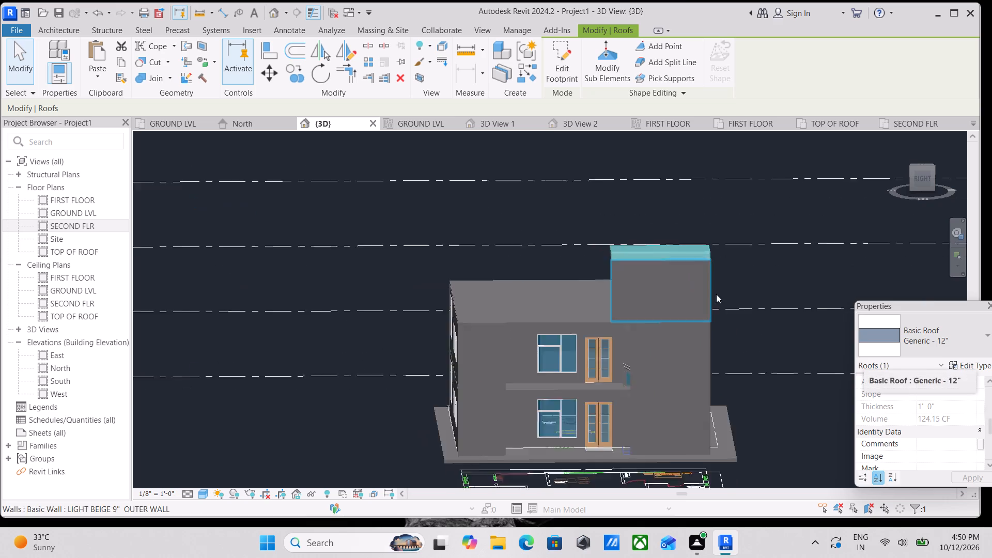
{"action": "scroll", "coordinate": [734, 284], "scroll_direction": "up", "scroll_amount": 7}
{"action": "key", "text": "Escape"}
{"action": "scroll", "coordinate": [702, 259], "scroll_direction": "up", "scroll_amount": 3}
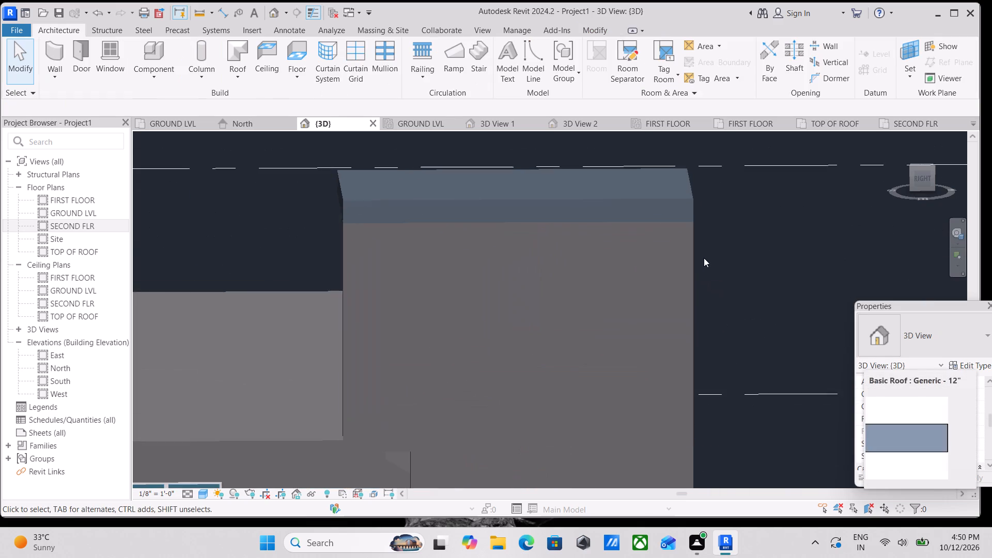
{"action": "scroll", "coordinate": [709, 256], "scroll_direction": "down", "scroll_amount": 6}
{"action": "middle_click_drag", "start_coordinate": [719, 262], "coordinate": [614, 253]}
{"action": "scroll", "coordinate": [633, 283], "scroll_direction": "down", "scroll_amount": 2}
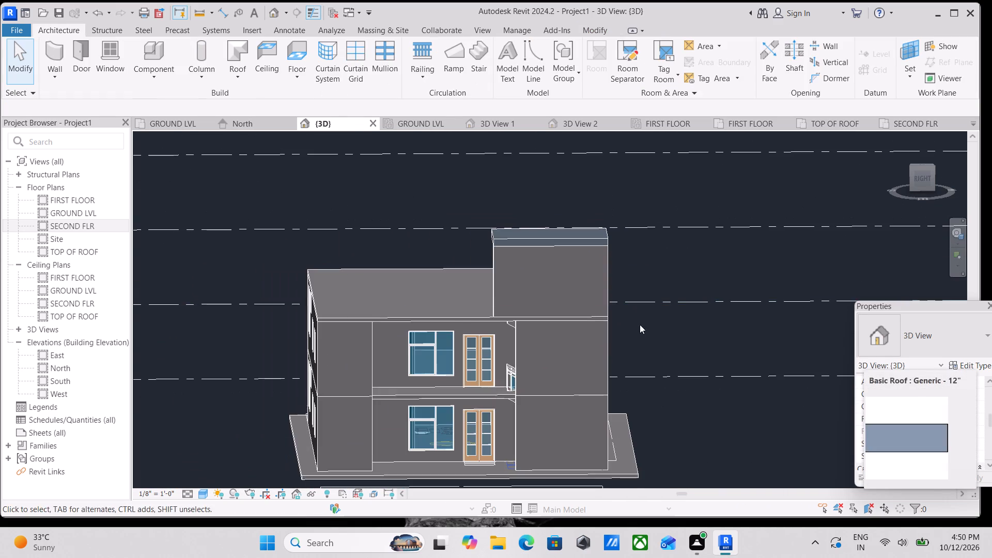
Inspect the whole house in 3D from several angles, checking the stair enclosure, main roof, facades and stair openings.
{"action": "middle_click_drag", "start_coordinate": [640, 334], "coordinate": [575, 390], "text": "shift"}
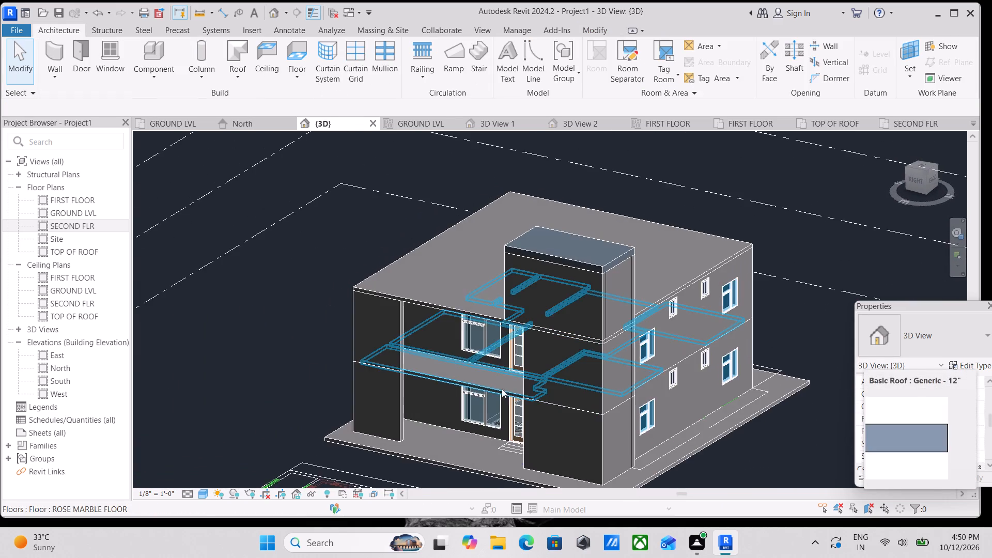
{"action": "middle_click_drag", "start_coordinate": [497, 389], "coordinate": [624, 377], "text": "shift"}
{"action": "scroll", "coordinate": [623, 368], "scroll_direction": "up", "scroll_amount": 1, "text": "shift"}
{"action": "middle_click_drag", "start_coordinate": [396, 425], "coordinate": [414, 445]}
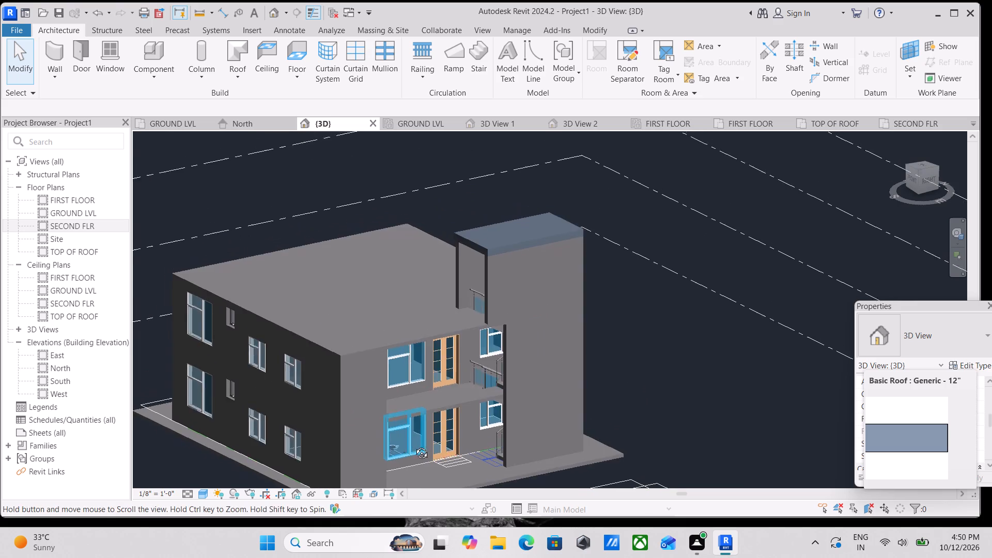
{"action": "middle_click_drag", "start_coordinate": [414, 445], "coordinate": [414, 451]}
{"action": "middle_click_drag", "start_coordinate": [412, 451], "coordinate": [326, 393]}
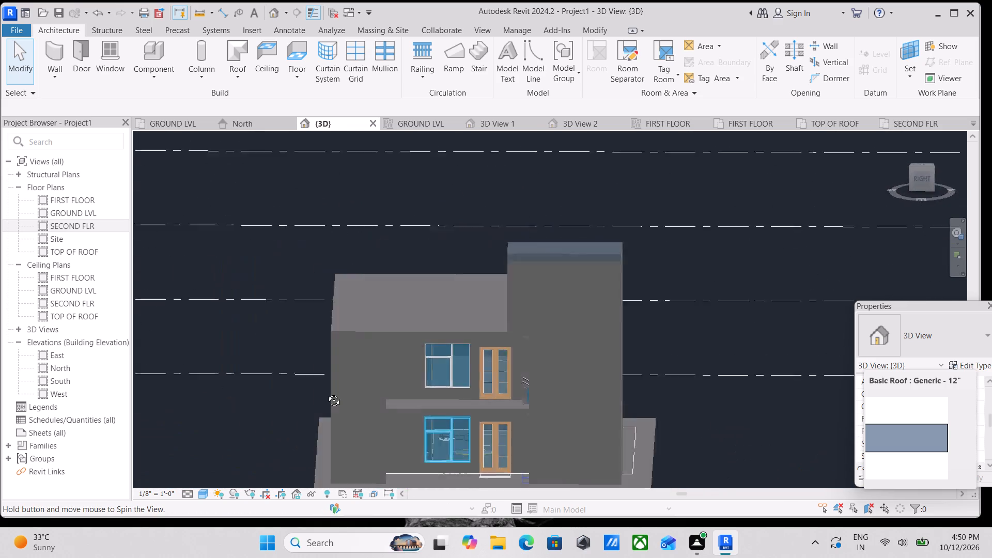
{"action": "middle_click_drag", "start_coordinate": [326, 393], "coordinate": [291, 375]}
{"action": "middle_click_drag", "start_coordinate": [453, 411], "coordinate": [497, 479], "text": "shift"}
{"action": "scroll", "coordinate": [506, 443], "scroll_direction": "down", "scroll_amount": 4}
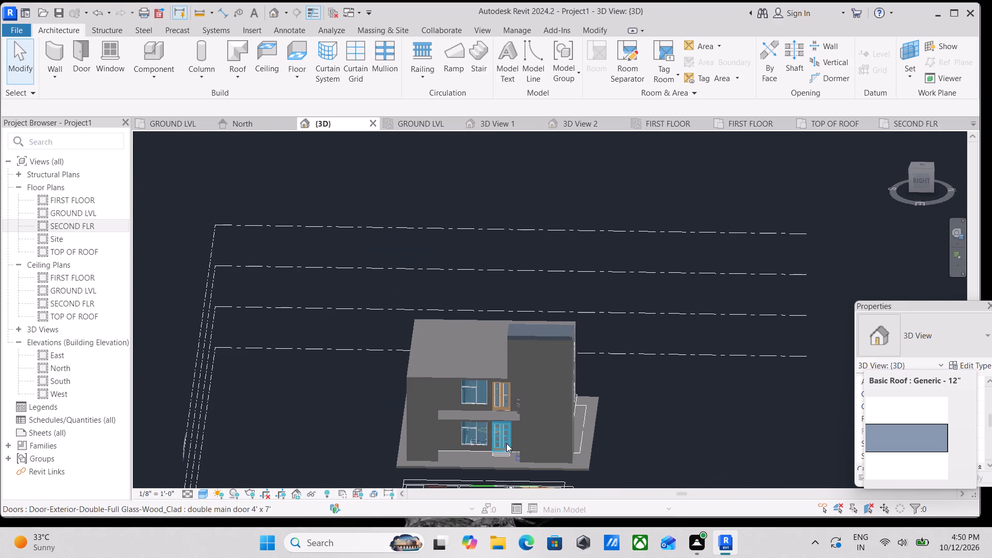
{"action": "middle_click_drag", "start_coordinate": [506, 443], "coordinate": [565, 446]}
{"action": "scroll", "coordinate": [553, 444], "scroll_direction": "up", "scroll_amount": 3}
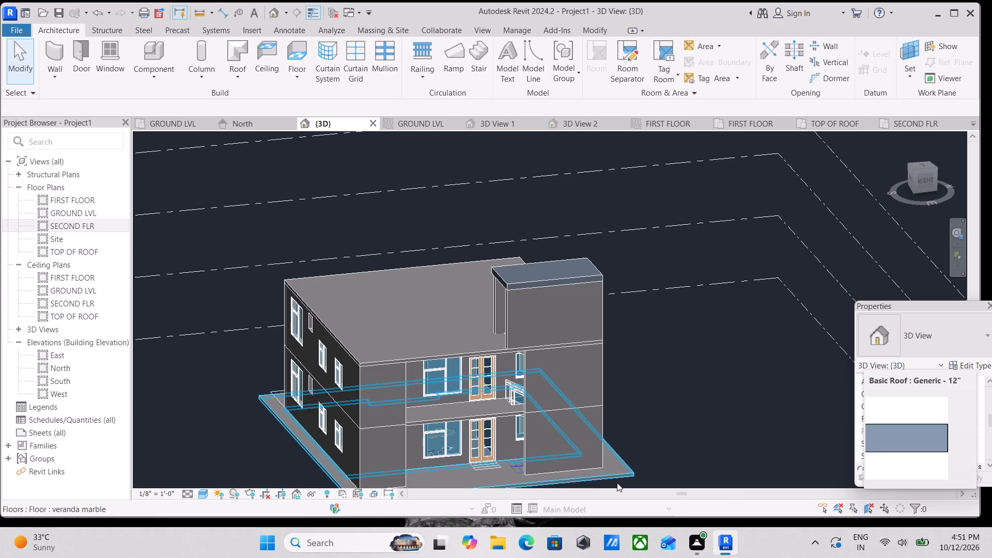
{"action": "middle_click_drag", "start_coordinate": [617, 483], "coordinate": [663, 427], "text": "shift"}
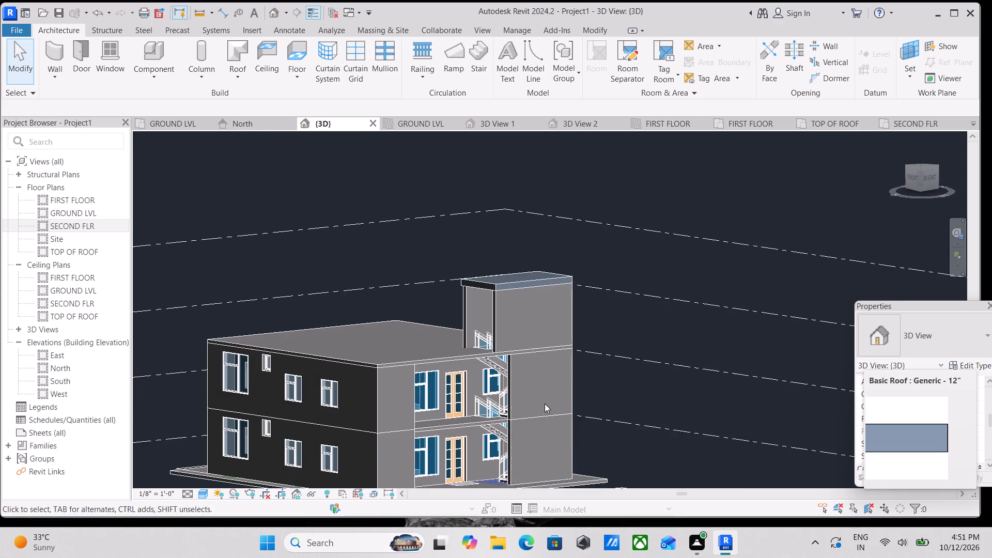
{"action": "middle_click_drag", "start_coordinate": [545, 401], "coordinate": [369, 430], "text": "shift"}
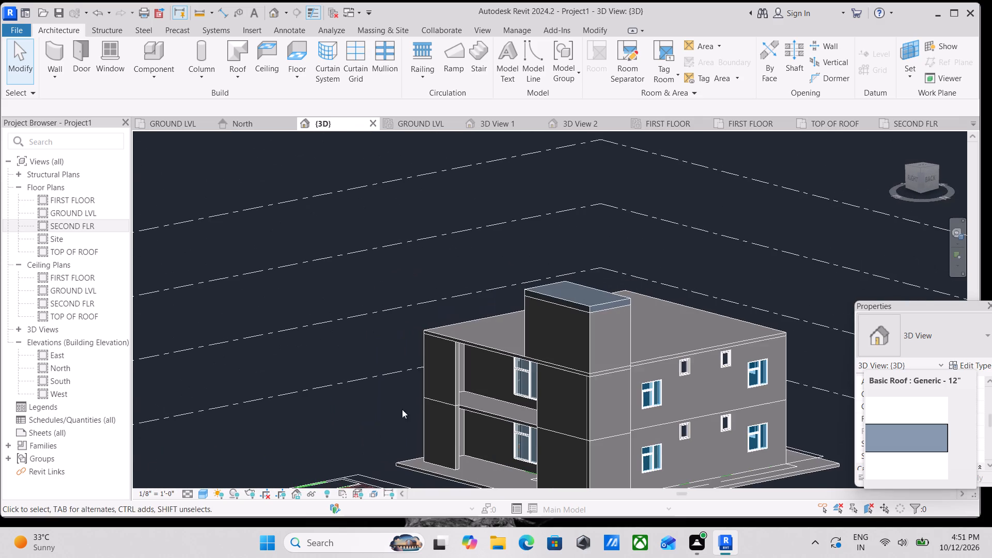
{"action": "middle_click_drag", "start_coordinate": [412, 396], "coordinate": [596, 415], "text": "shift"}
{"action": "middle_click_drag", "start_coordinate": [451, 394], "coordinate": [494, 433], "text": "shift"}
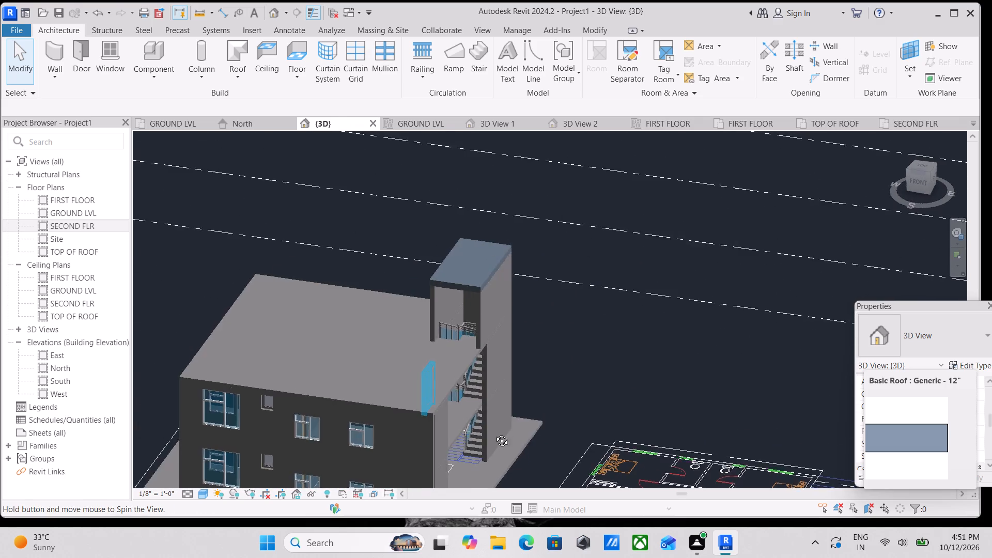
{"action": "middle_click_drag", "start_coordinate": [494, 433], "coordinate": [464, 435], "text": "shift"}
{"action": "scroll", "coordinate": [463, 436], "scroll_direction": "down", "scroll_amount": 1, "text": "shift"}
{"action": "scroll", "coordinate": [463, 436], "scroll_direction": "down", "scroll_amount": 1}
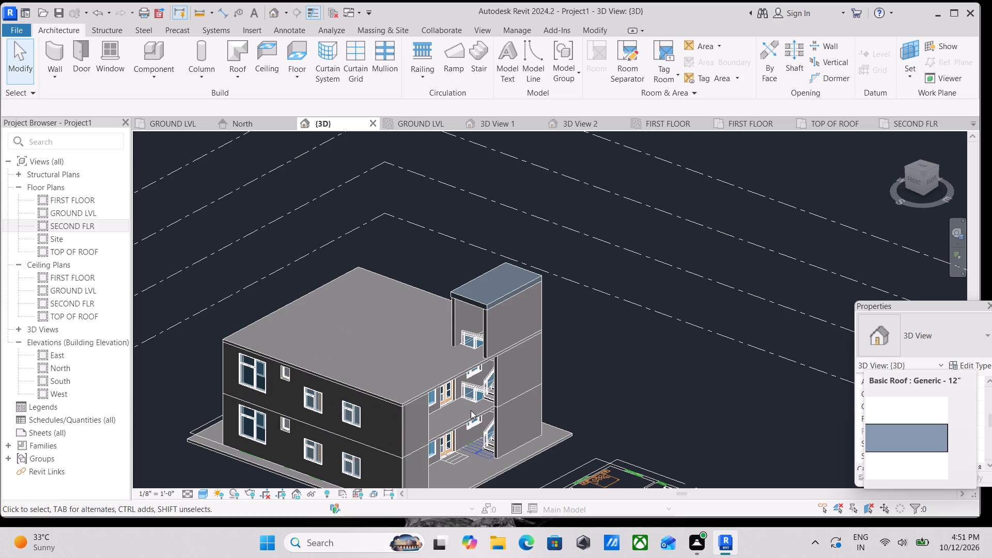
{"action": "scroll", "coordinate": [468, 413], "scroll_direction": "down", "scroll_amount": 1}
{"action": "scroll", "coordinate": [468, 413], "scroll_direction": "up", "scroll_amount": 2}
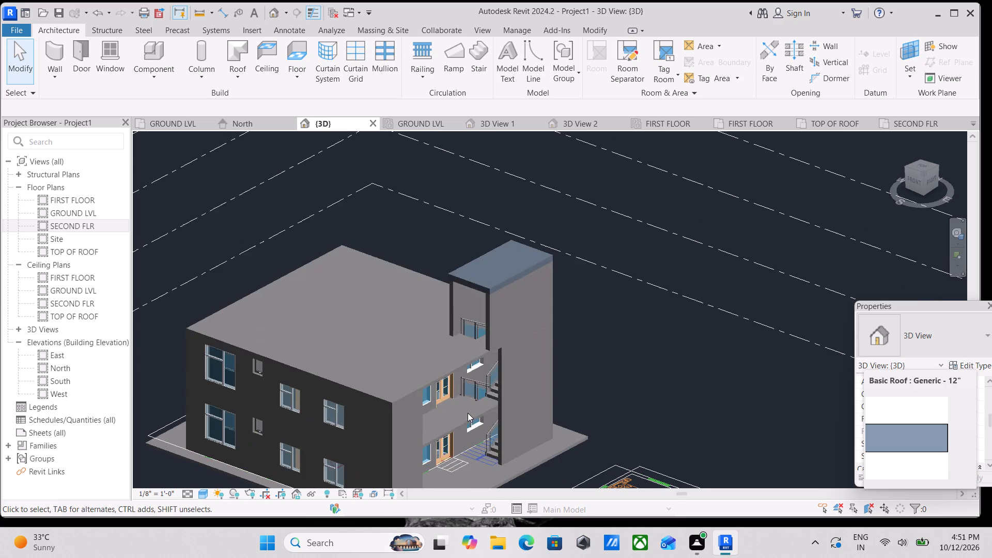
{"action": "scroll", "coordinate": [462, 364], "scroll_direction": "down", "scroll_amount": 2}
{"action": "scroll", "coordinate": [453, 367], "scroll_direction": "up", "scroll_amount": 4}
{"action": "key", "text": "Escape"}
{"action": "scroll", "coordinate": [452, 386], "scroll_direction": "up", "scroll_amount": 4}
{"action": "scroll", "coordinate": [432, 411], "scroll_direction": "down", "scroll_amount": 2}
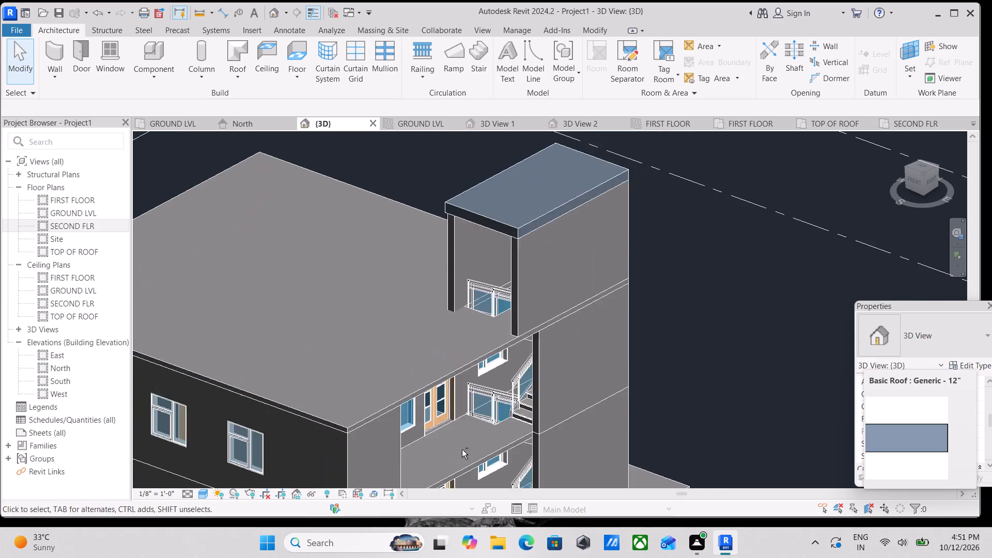
{"action": "middle_click_drag", "start_coordinate": [462, 450], "coordinate": [512, 409], "text": "shift"}
{"action": "scroll", "coordinate": [429, 379], "scroll_direction": "down", "scroll_amount": 3}
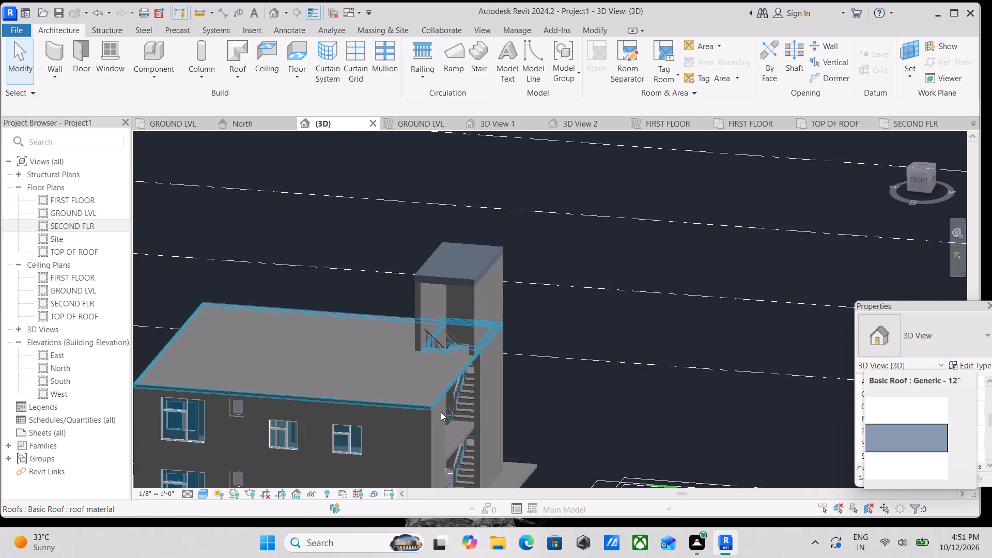
{"action": "middle_click_drag", "start_coordinate": [441, 412], "coordinate": [507, 330], "text": "shift"}
{"action": "middle_click_drag", "start_coordinate": [380, 361], "coordinate": [462, 400], "text": "shift"}
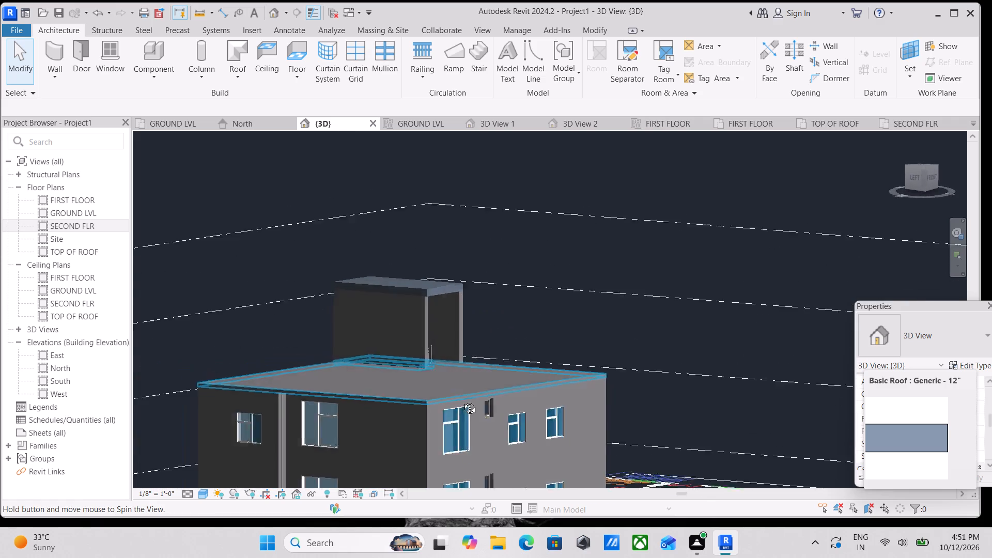
{"action": "middle_click_drag", "start_coordinate": [462, 400], "coordinate": [336, 412], "text": "shift"}
{"action": "middle_click_drag", "start_coordinate": [459, 391], "coordinate": [280, 392], "text": "shift"}
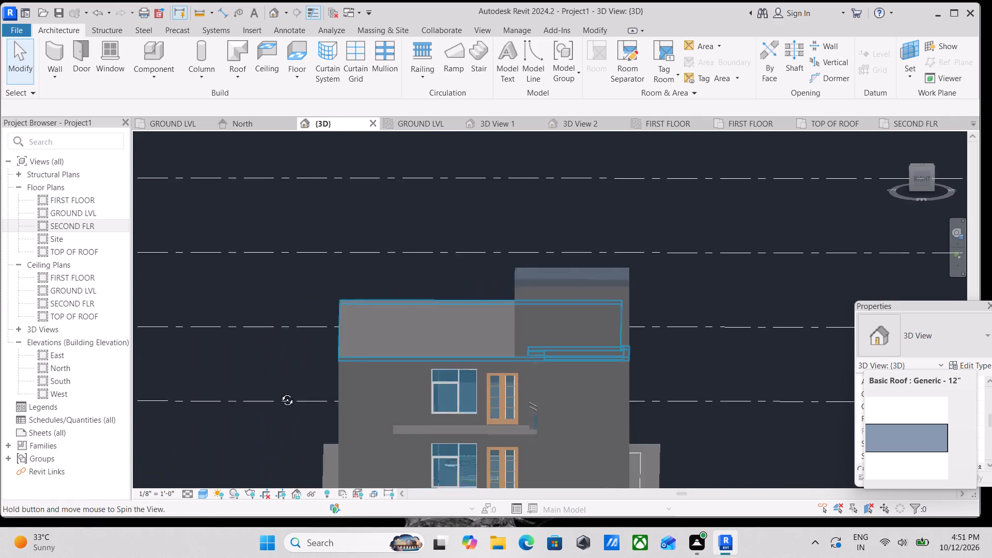
{"action": "middle_click_drag", "start_coordinate": [280, 392], "coordinate": [277, 393], "text": "shift"}
{"action": "scroll", "coordinate": [440, 369], "scroll_direction": "down", "scroll_amount": 3}
{"action": "middle_click_drag", "start_coordinate": [457, 403], "coordinate": [360, 360], "text": "shift"}
{"action": "scroll", "coordinate": [349, 386], "scroll_direction": "up", "scroll_amount": 1, "text": "shift"}
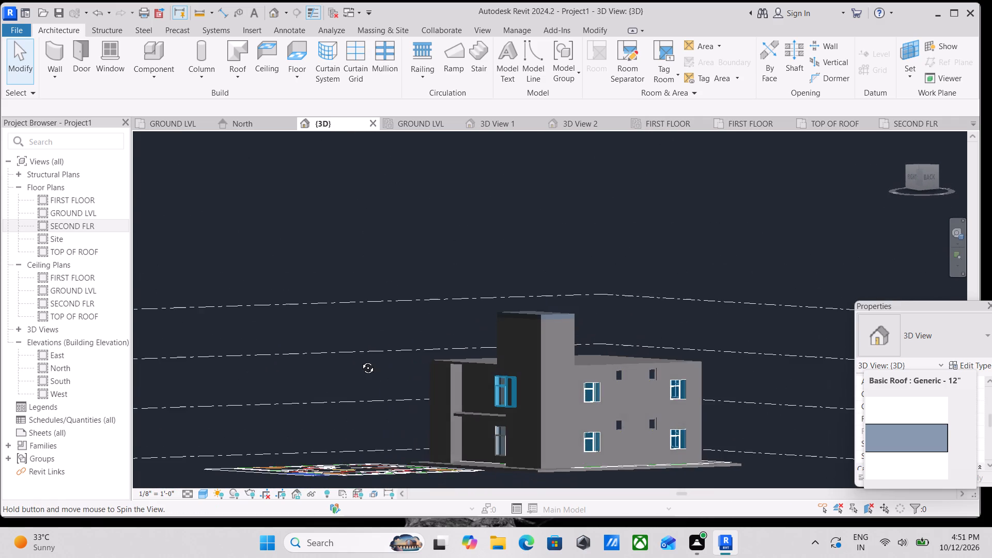
{"action": "middle_click_drag", "start_coordinate": [360, 360], "coordinate": [499, 413], "text": "shift"}
{"action": "middle_click_drag", "start_coordinate": [472, 416], "coordinate": [536, 448], "text": "shift"}
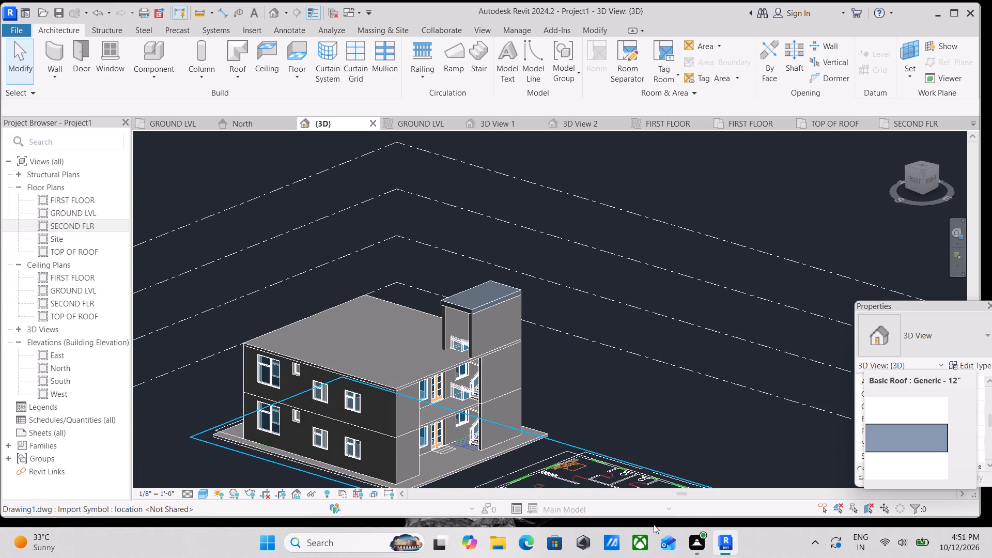
Inspect the house in 3D from the stair side, checking the stair openings, railings and enclosure roof.
{"action": "scroll", "coordinate": [659, 538], "scroll_direction": "up", "scroll_amount": 5}
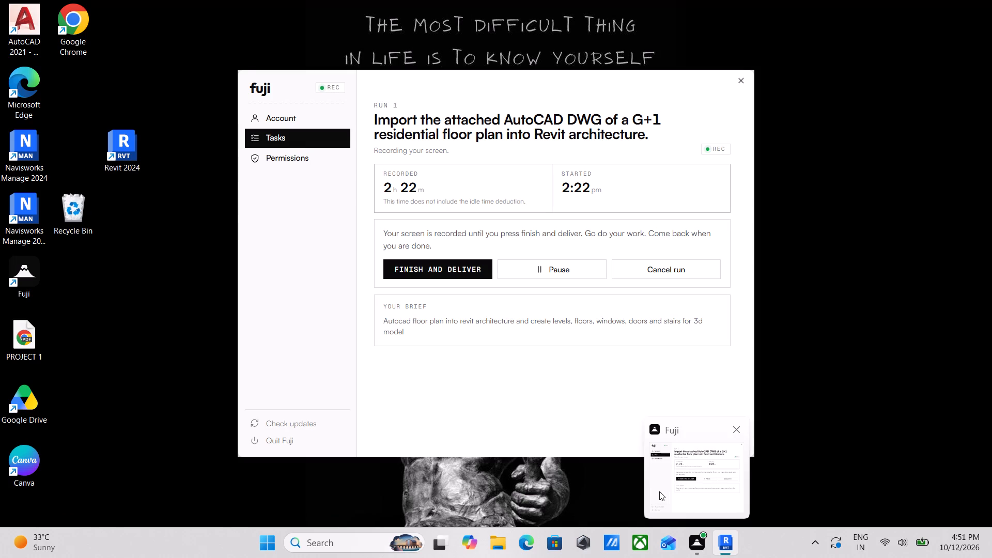
{"action": "scroll", "coordinate": [436, 427], "scroll_direction": "up", "scroll_amount": 8}
{"action": "scroll", "coordinate": [486, 413], "scroll_direction": "down", "scroll_amount": 1}
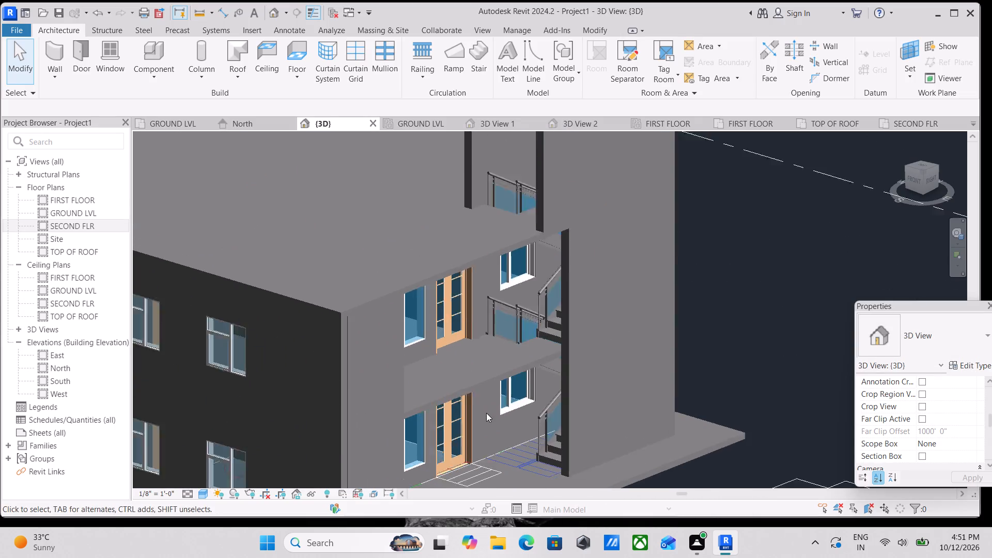
{"action": "scroll", "coordinate": [486, 413], "scroll_direction": "down", "scroll_amount": 2}
{"action": "middle_click_drag", "start_coordinate": [469, 413], "coordinate": [484, 425], "text": "shift"}
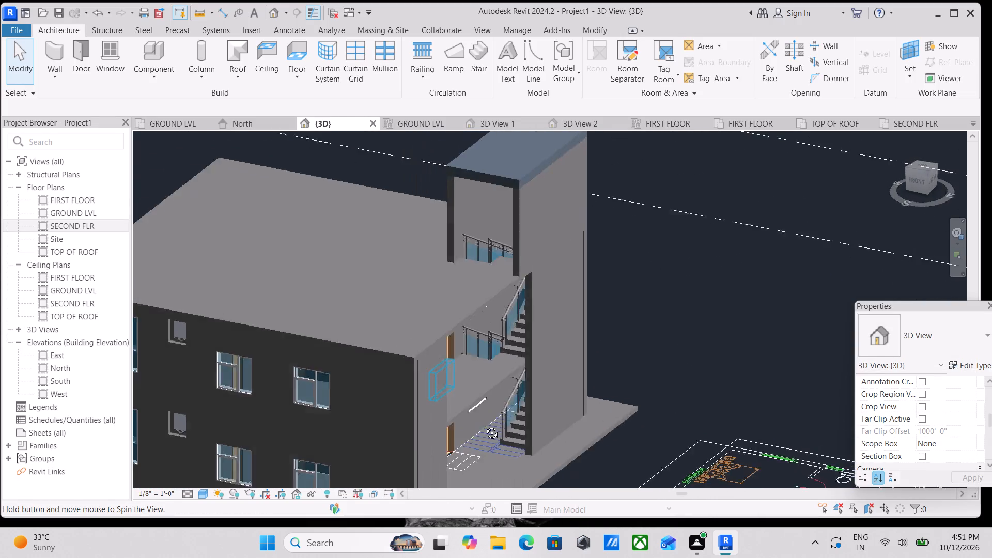
{"action": "middle_click_drag", "start_coordinate": [484, 425], "coordinate": [452, 426], "text": "shift"}
{"action": "scroll", "coordinate": [454, 384], "scroll_direction": "down", "scroll_amount": 4}
{"action": "middle_click_drag", "start_coordinate": [449, 386], "coordinate": [486, 447], "text": "shift"}
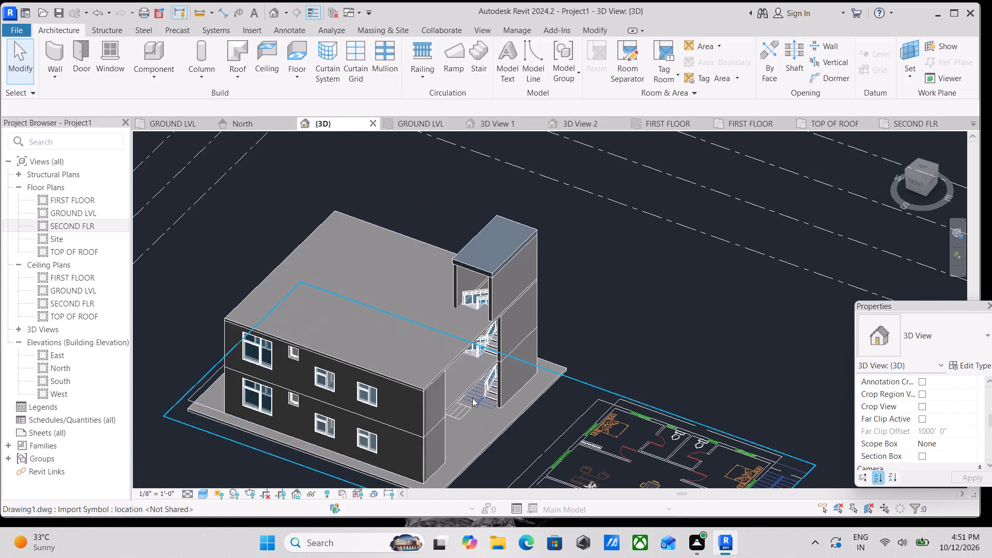
{"action": "scroll", "coordinate": [472, 398], "scroll_direction": "down", "scroll_amount": 3}
{"action": "middle_click_drag", "start_coordinate": [469, 399], "coordinate": [372, 369]}
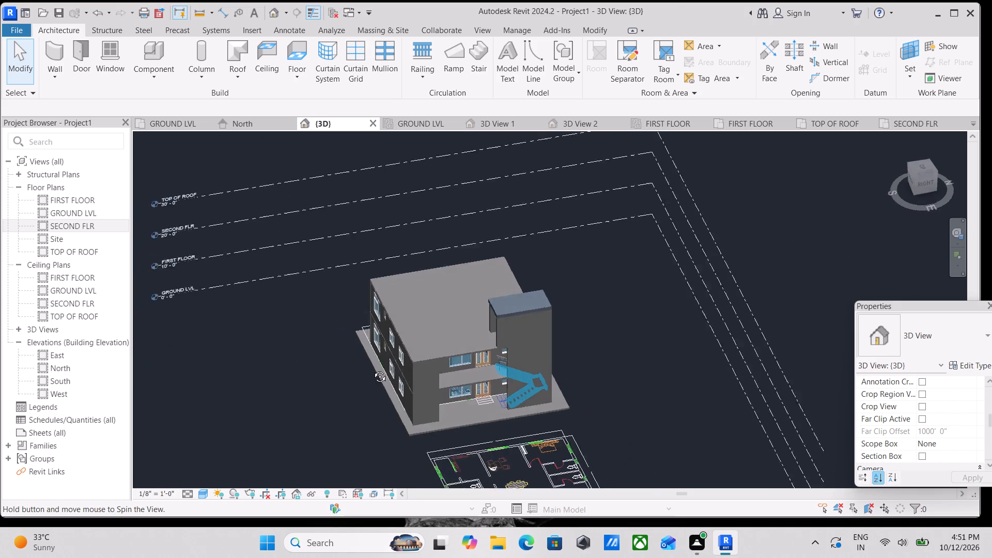
{"action": "middle_click_drag", "start_coordinate": [372, 369], "coordinate": [386, 286]}
{"action": "scroll", "coordinate": [420, 359], "scroll_direction": "up", "scroll_amount": 7}
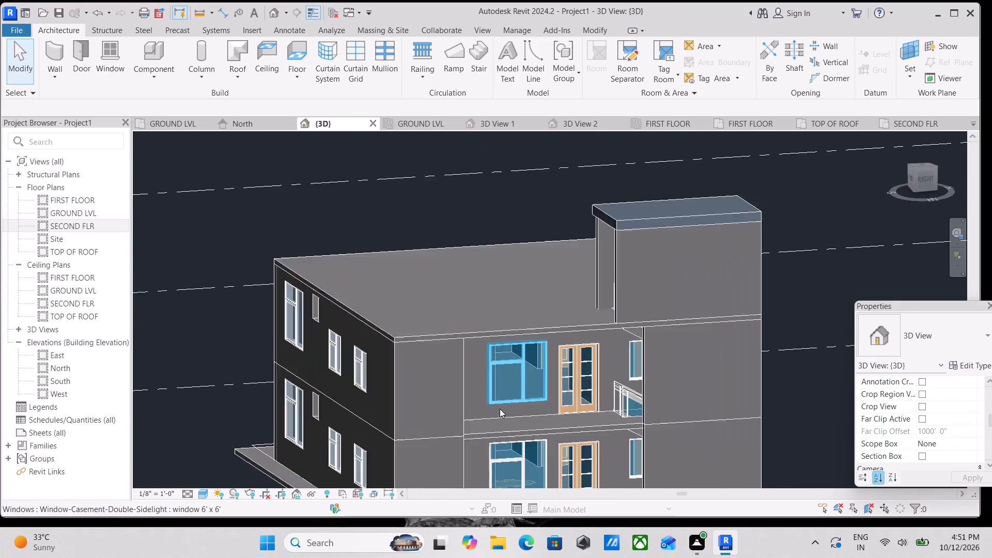
{"action": "scroll", "coordinate": [500, 409], "scroll_direction": "up", "scroll_amount": 6}
{"action": "scroll", "coordinate": [497, 428], "scroll_direction": "down", "scroll_amount": 3}
{"action": "middle_click_drag", "start_coordinate": [513, 442], "coordinate": [539, 433], "text": "shift"}
{"action": "scroll", "coordinate": [537, 440], "scroll_direction": "down", "scroll_amount": 3}
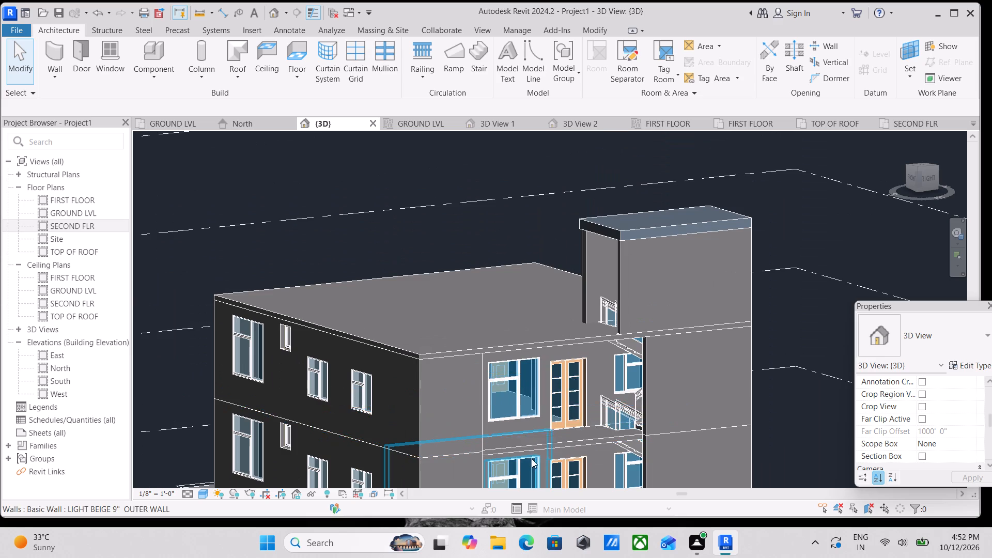
{"action": "scroll", "coordinate": [532, 459], "scroll_direction": "down", "scroll_amount": 2}
Examine the balcony facade's double doors, windows and floor edges up close on both storeys in 3D.
{"action": "scroll", "coordinate": [562, 455], "scroll_direction": "up", "scroll_amount": 7}
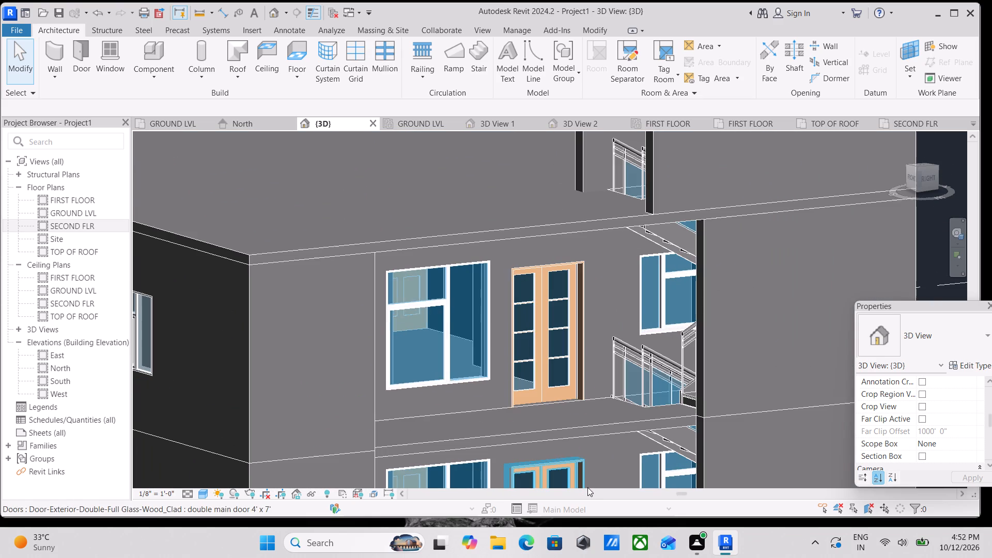
{"action": "scroll", "coordinate": [592, 494], "scroll_direction": "up", "scroll_amount": 2}
{"action": "middle_click_drag", "start_coordinate": [592, 494], "coordinate": [538, 459], "text": "shift"}
{"action": "scroll", "coordinate": [571, 437], "scroll_direction": "down", "scroll_amount": 1}
{"action": "middle_click_drag", "start_coordinate": [571, 437], "coordinate": [560, 479], "text": "shift"}
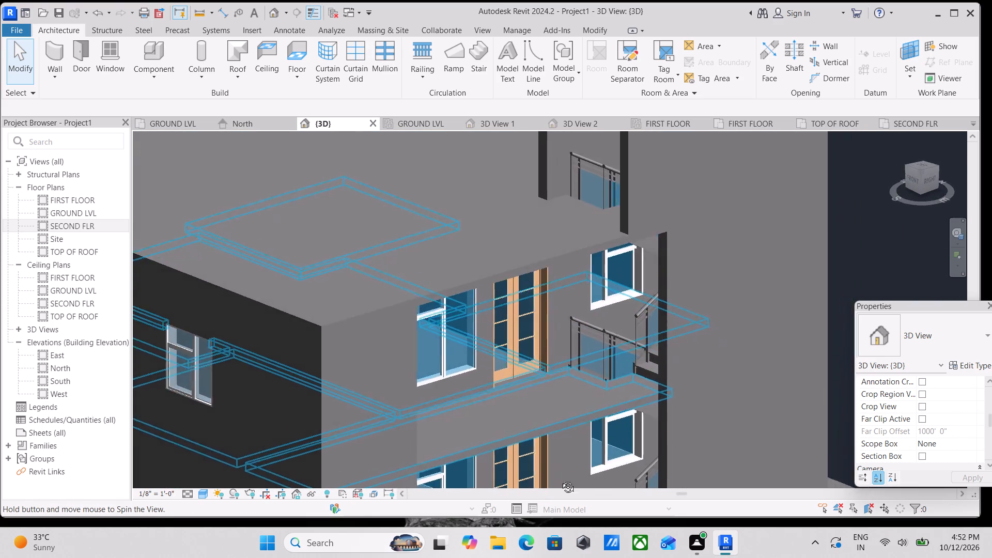
{"action": "middle_click_drag", "start_coordinate": [560, 479], "coordinate": [487, 461], "text": "shift"}
{"action": "scroll", "coordinate": [528, 458], "scroll_direction": "down", "scroll_amount": 4}
{"action": "middle_click_drag", "start_coordinate": [531, 460], "coordinate": [507, 392]}
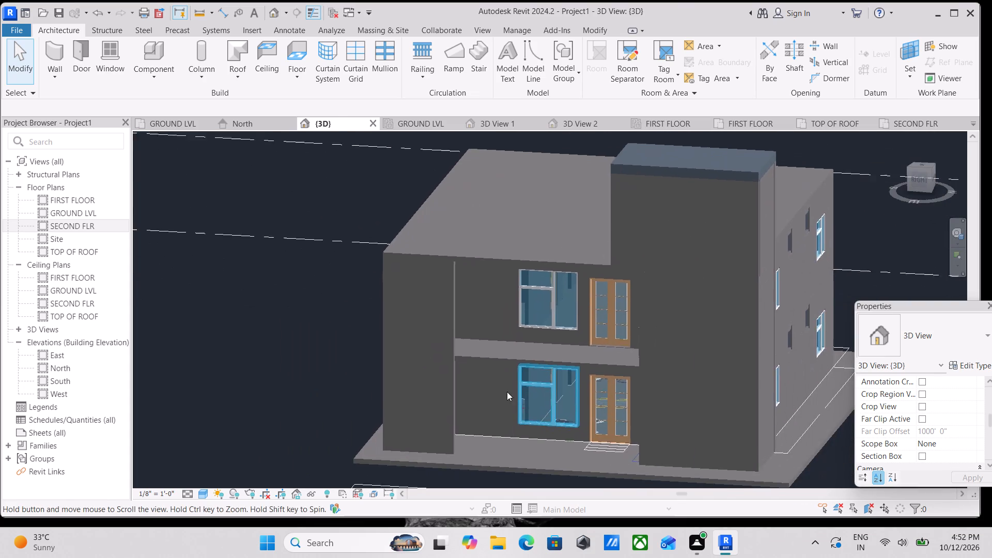
{"action": "middle_click_drag", "start_coordinate": [507, 392], "coordinate": [509, 391]}
{"action": "scroll", "coordinate": [507, 392], "scroll_direction": "up", "scroll_amount": 2}
{"action": "middle_click_drag", "start_coordinate": [507, 392], "coordinate": [613, 428], "text": "shift"}
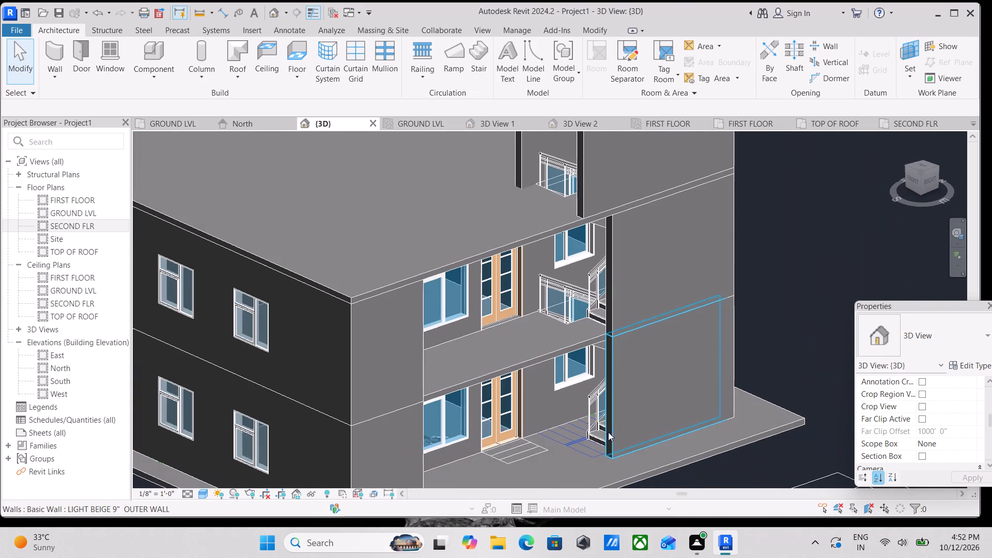
{"action": "scroll", "coordinate": [563, 490], "scroll_direction": "down", "scroll_amount": 1}
{"action": "scroll", "coordinate": [494, 413], "scroll_direction": "down", "scroll_amount": 2}
{"action": "middle_click_drag", "start_coordinate": [494, 413], "coordinate": [601, 440]}
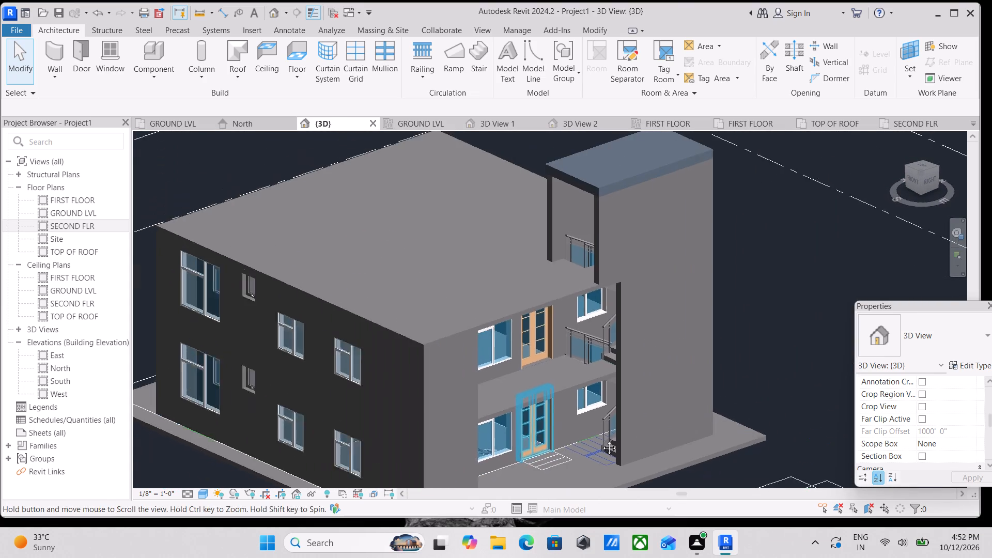
{"action": "middle_click_drag", "start_coordinate": [601, 440], "coordinate": [639, 426]}
{"action": "scroll", "coordinate": [512, 406], "scroll_direction": "up", "scroll_amount": 3}
{"action": "scroll", "coordinate": [511, 412], "scroll_direction": "down", "scroll_amount": 2}
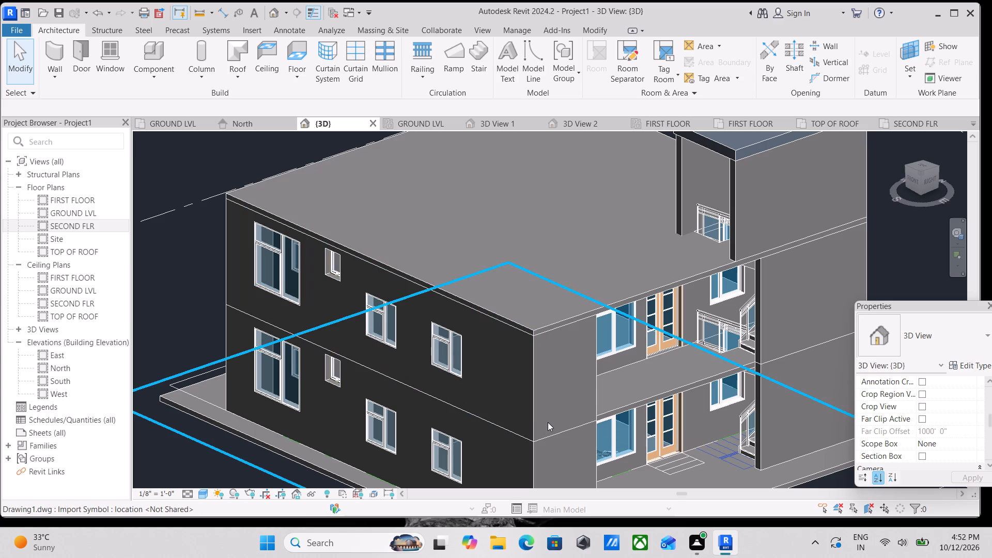
Inspect the main roof, side walls and first-floor balcony slab in 3D from the front corner and above.
{"action": "scroll", "coordinate": [548, 422], "scroll_direction": "down", "scroll_amount": 1}
{"action": "scroll", "coordinate": [548, 422], "scroll_direction": "up", "scroll_amount": 1}
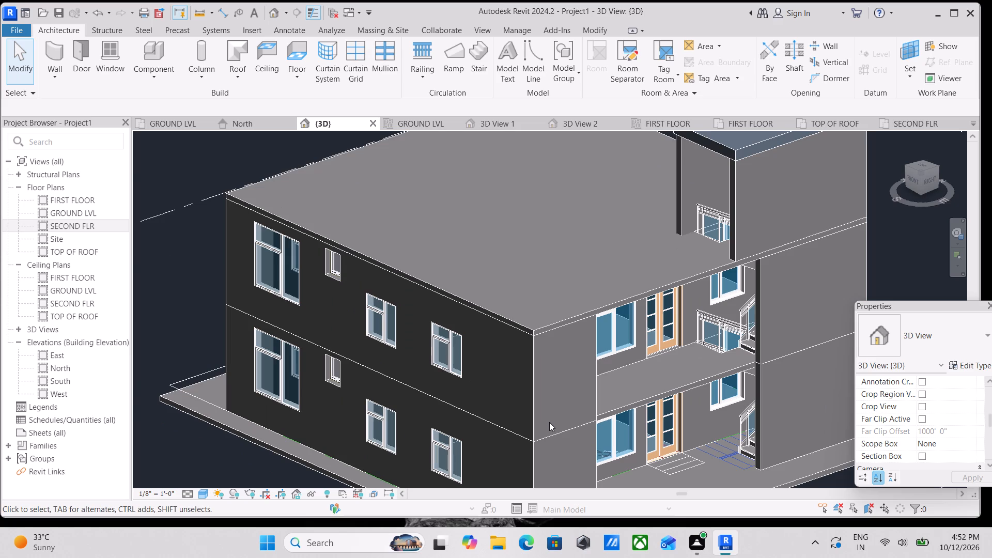
{"action": "scroll", "coordinate": [549, 422], "scroll_direction": "down", "scroll_amount": 2}
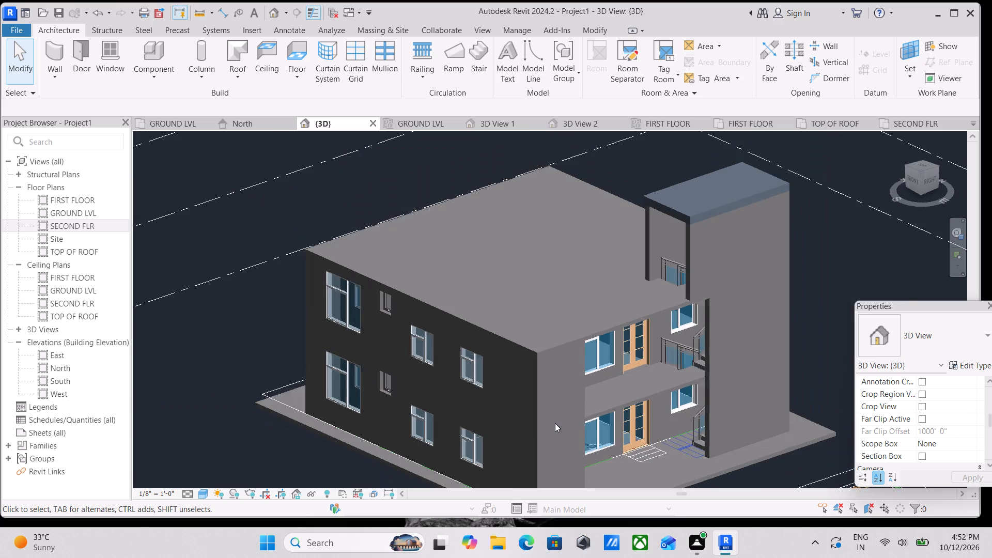
{"action": "scroll", "coordinate": [555, 423], "scroll_direction": "up", "scroll_amount": 4}
{"action": "scroll", "coordinate": [589, 377], "scroll_direction": "down", "scroll_amount": 4}
{"action": "key", "text": "Escape"}
{"action": "scroll", "coordinate": [609, 382], "scroll_direction": "down", "scroll_amount": 1}
{"action": "middle_click_drag", "start_coordinate": [606, 383], "coordinate": [526, 373]}
{"action": "middle_click_drag", "start_coordinate": [581, 382], "coordinate": [621, 307], "text": "shift"}
{"action": "middle_click_drag", "start_coordinate": [530, 306], "coordinate": [584, 368], "text": "shift"}
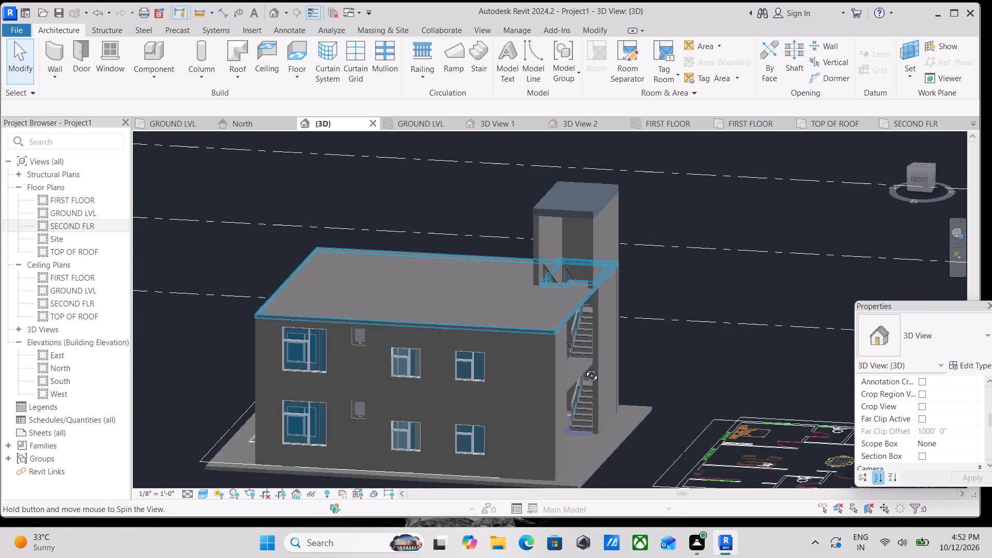
{"action": "middle_click_drag", "start_coordinate": [584, 368], "coordinate": [459, 456], "text": "shift"}
{"action": "scroll", "coordinate": [529, 376], "scroll_direction": "down", "scroll_amount": 3}
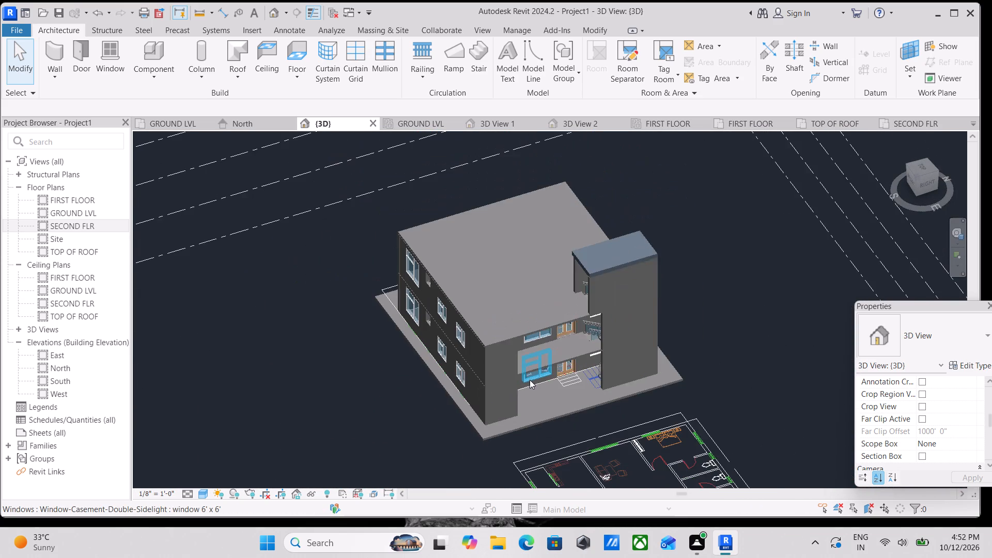
{"action": "scroll", "coordinate": [539, 386], "scroll_direction": "down", "scroll_amount": 2}
{"action": "scroll", "coordinate": [551, 333], "scroll_direction": "up", "scroll_amount": 7}
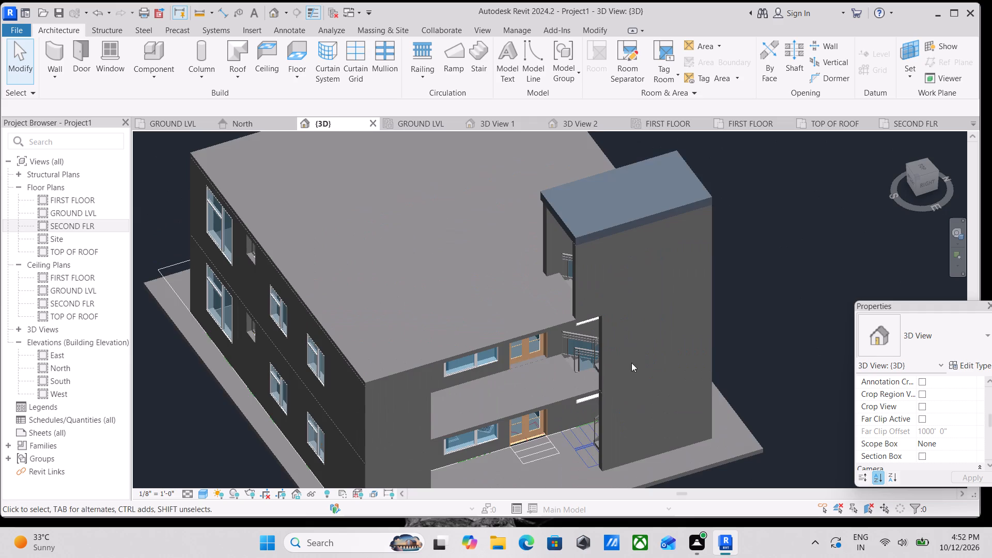
{"action": "scroll", "coordinate": [591, 377], "scroll_direction": "up", "scroll_amount": 3}
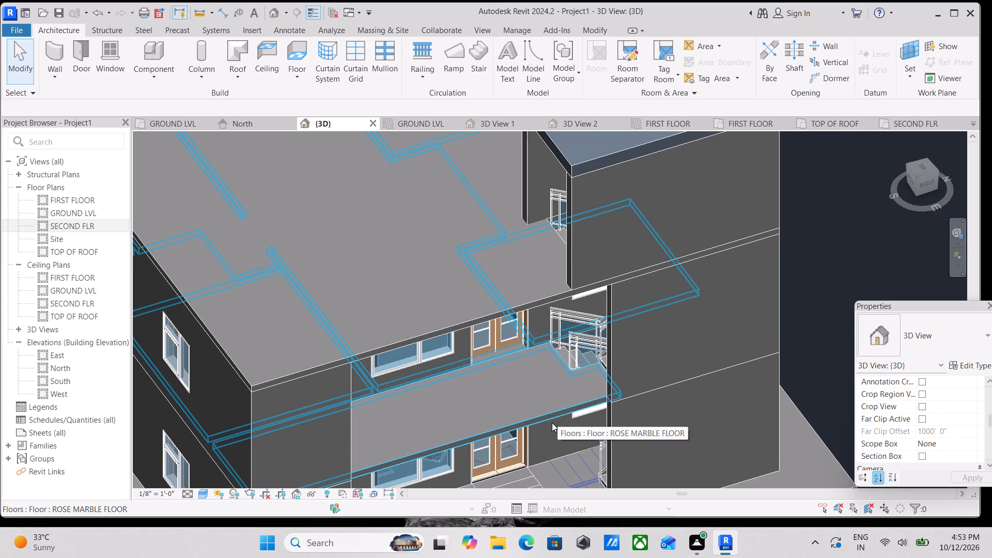
{"action": "scroll", "coordinate": [564, 425], "scroll_direction": "up", "scroll_amount": 2}
{"action": "scroll", "coordinate": [568, 382], "scroll_direction": "down", "scroll_amount": 4}
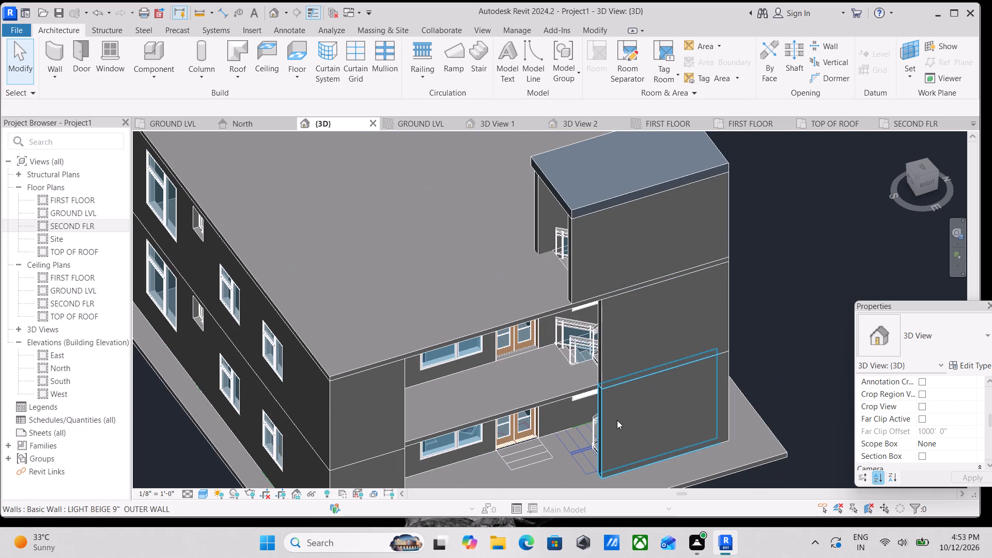
Examine the house's right facade face-on in 3D, comparing its walls, balcony and stair enclosure with the level lines.
{"action": "middle_click_drag", "start_coordinate": [612, 413], "coordinate": [622, 336], "text": "shift"}
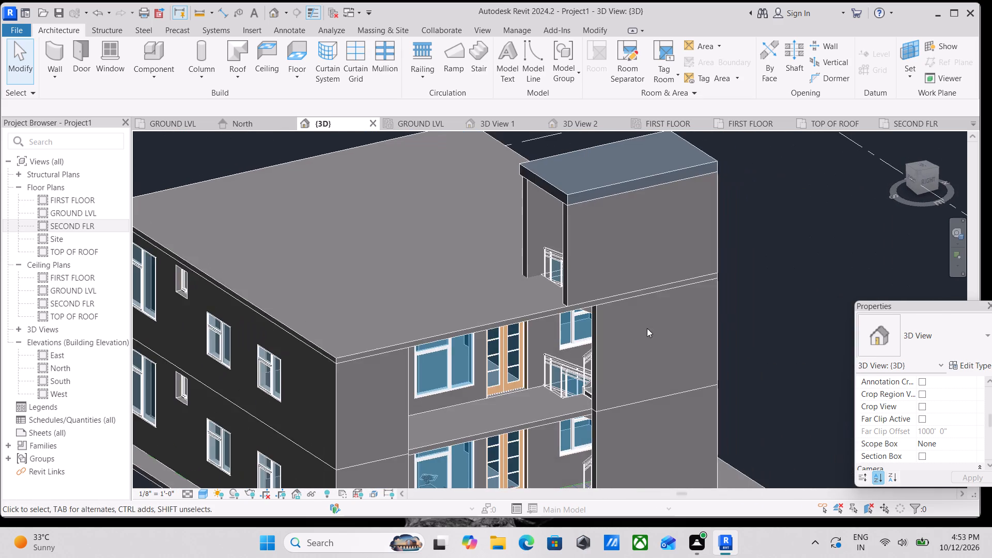
{"action": "scroll", "coordinate": [660, 319], "scroll_direction": "down", "scroll_amount": 3}
{"action": "middle_click_drag", "start_coordinate": [646, 363], "coordinate": [598, 273], "text": "shift"}
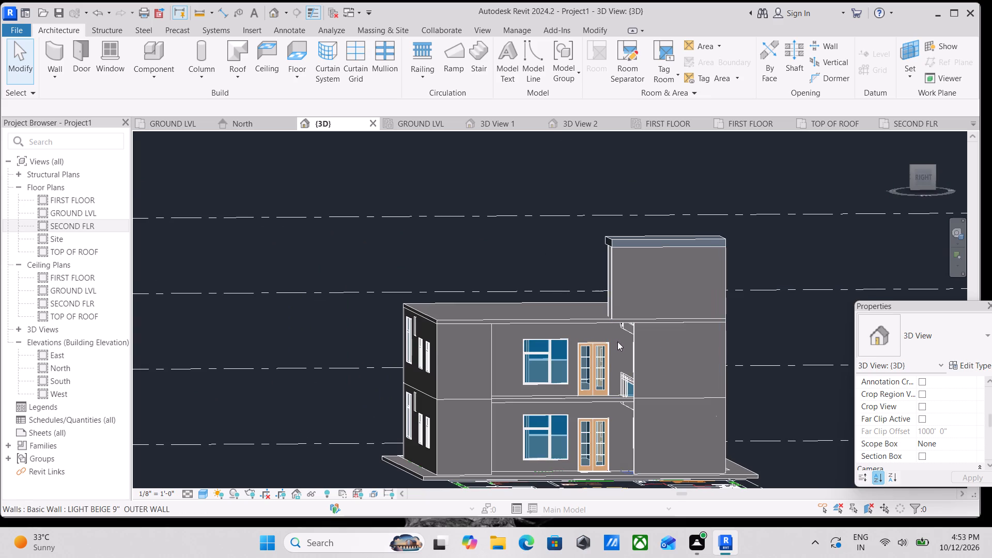
{"action": "scroll", "coordinate": [536, 356], "scroll_direction": "up", "scroll_amount": 2}
{"action": "middle_click_drag", "start_coordinate": [557, 390], "coordinate": [510, 381], "text": "shift"}
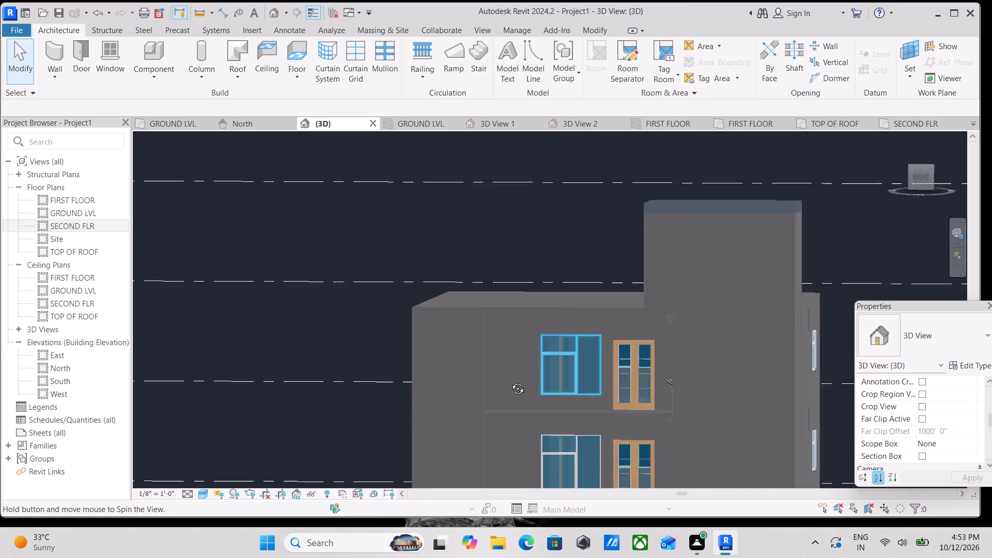
{"action": "middle_click_drag", "start_coordinate": [510, 381], "coordinate": [555, 400], "text": "shift"}
{"action": "scroll", "coordinate": [556, 400], "scroll_direction": "up", "scroll_amount": 1}
{"action": "scroll", "coordinate": [562, 400], "scroll_direction": "down", "scroll_amount": 3}
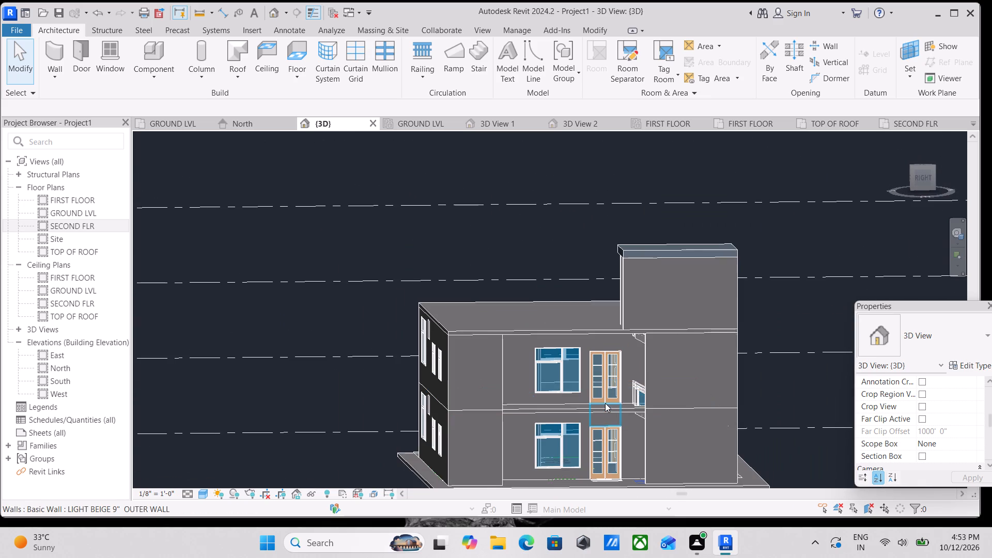
{"action": "scroll", "coordinate": [605, 403], "scroll_direction": "down", "scroll_amount": 1}
{"action": "scroll", "coordinate": [554, 383], "scroll_direction": "up", "scroll_amount": 1}
{"action": "middle_click_drag", "start_coordinate": [566, 390], "coordinate": [518, 370], "text": "shift"}
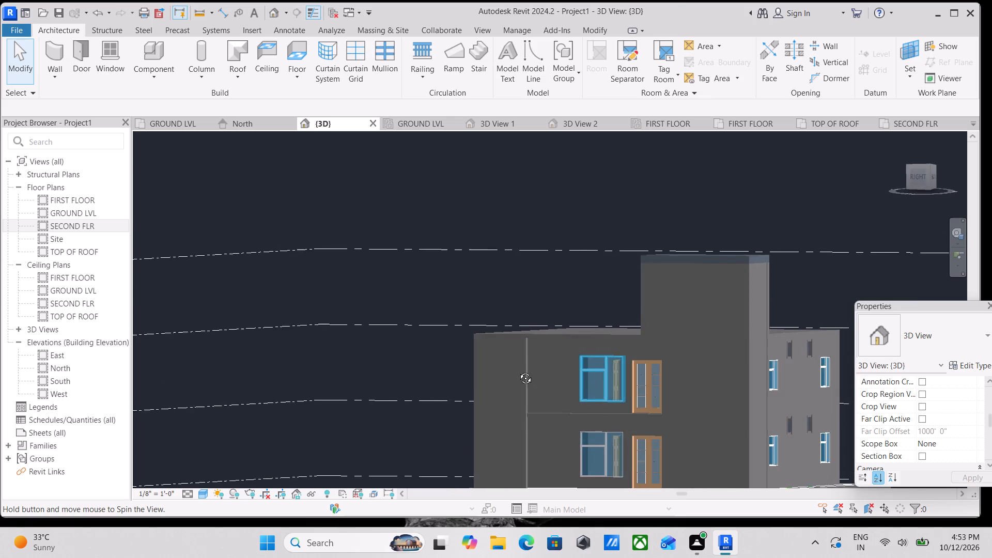
{"action": "middle_click_drag", "start_coordinate": [518, 370], "coordinate": [555, 405], "text": "shift"}
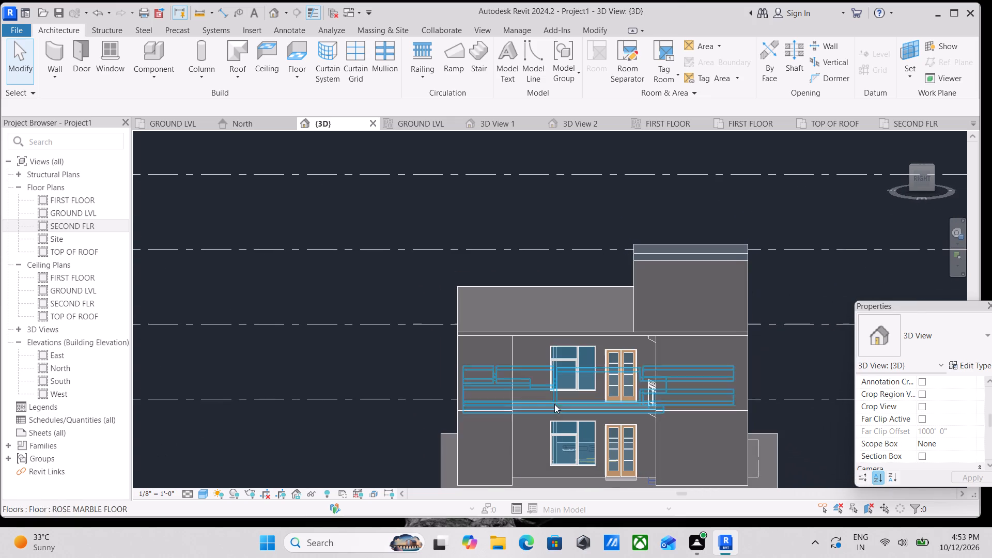
Copy the first-floor LIGHT BEIGE 9" OUTER WALL segment at the right facade's outer corner, beside the balcony, to the clipboard.
{"action": "left_click", "coordinate": [510, 398]}
{"action": "scroll", "coordinate": [512, 397], "scroll_direction": "up", "scroll_amount": 1}
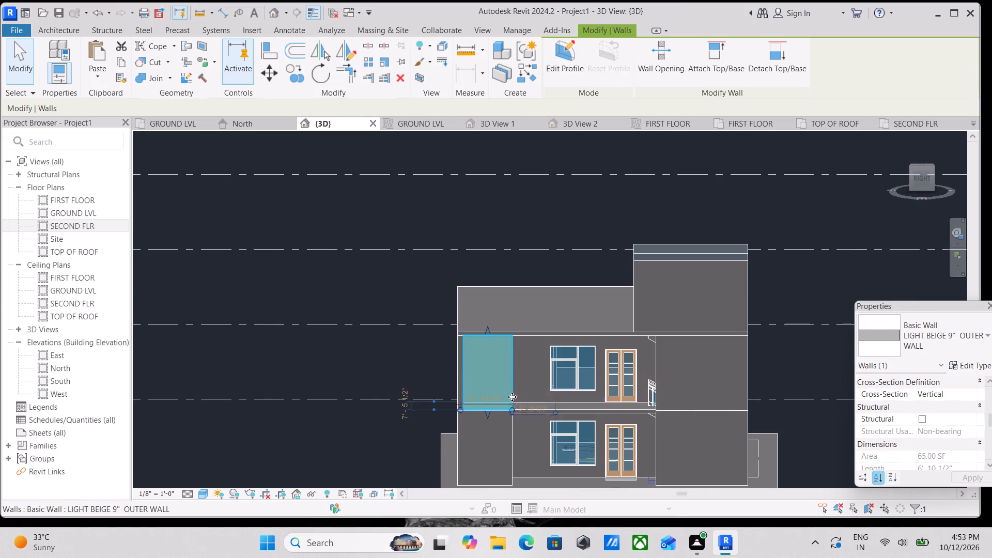
{"action": "scroll", "coordinate": [512, 397], "scroll_direction": "up", "scroll_amount": 3}
{"action": "scroll", "coordinate": [496, 388], "scroll_direction": "down", "scroll_amount": 2}
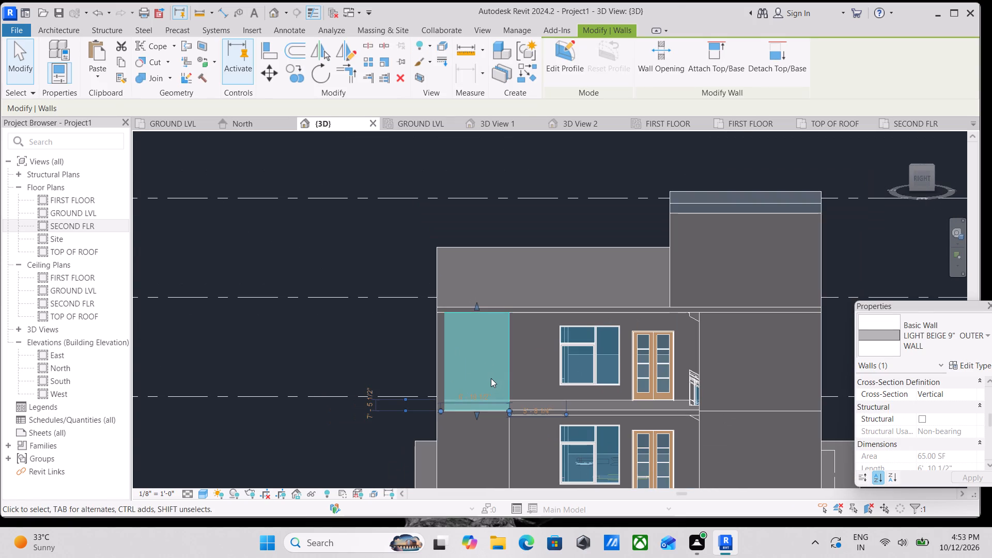
{"action": "scroll", "coordinate": [491, 383], "scroll_direction": "up", "scroll_amount": 3}
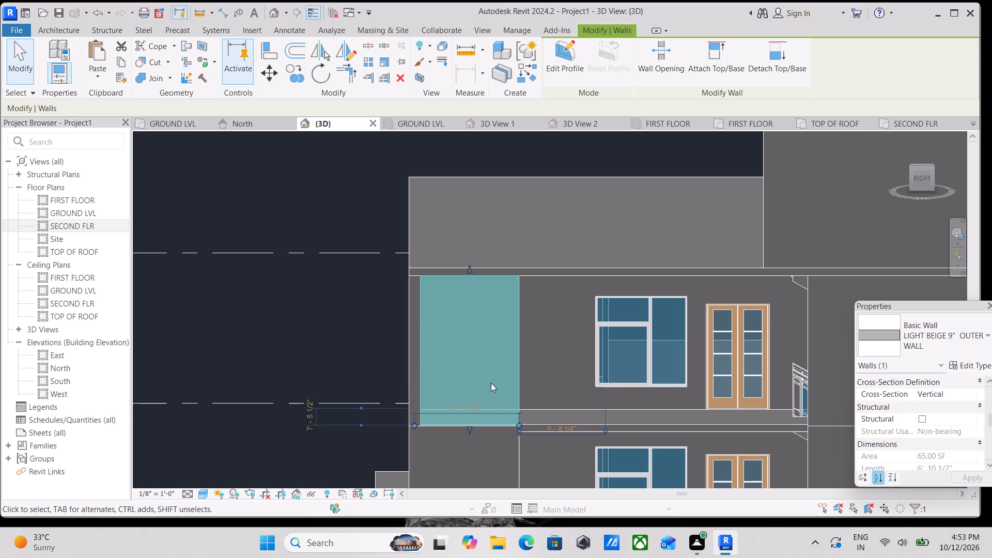
{"action": "scroll", "coordinate": [499, 380], "scroll_direction": "down", "scroll_amount": 2}
{"action": "middle_click_drag", "start_coordinate": [491, 353], "coordinate": [487, 330]}
{"action": "scroll", "coordinate": [487, 330], "scroll_direction": "up", "scroll_amount": 1}
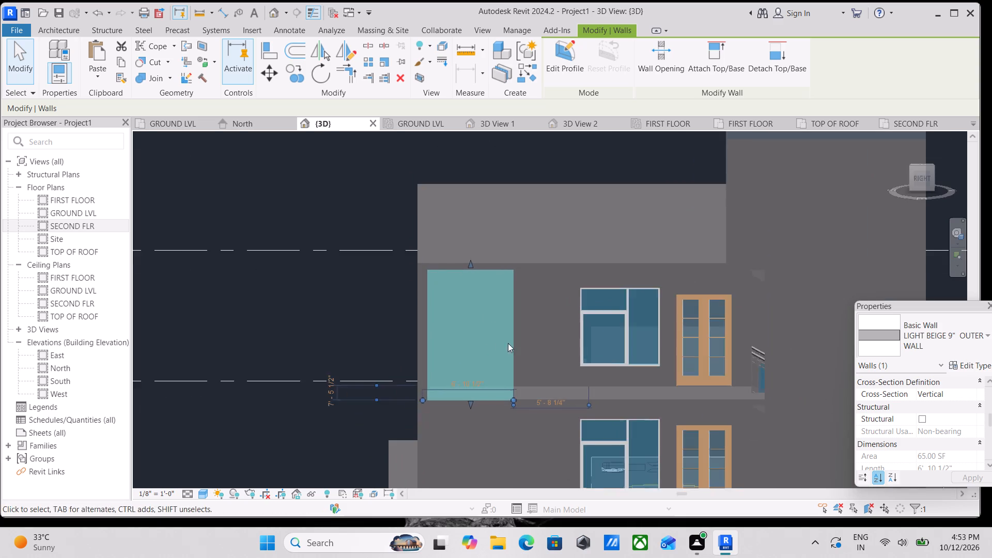
{"action": "scroll", "coordinate": [525, 353], "scroll_direction": "down", "scroll_amount": 4}
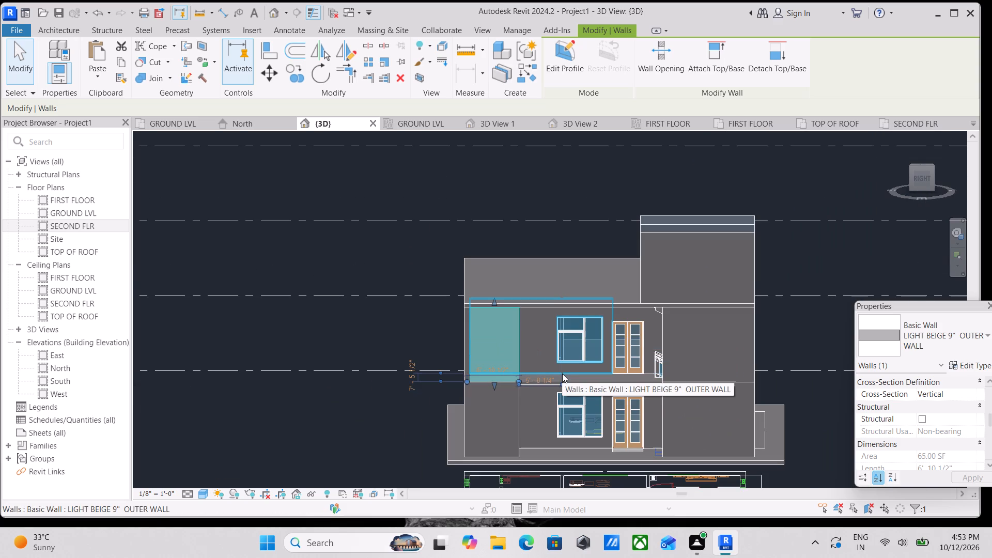
{"action": "right_click", "coordinate": [506, 342]}
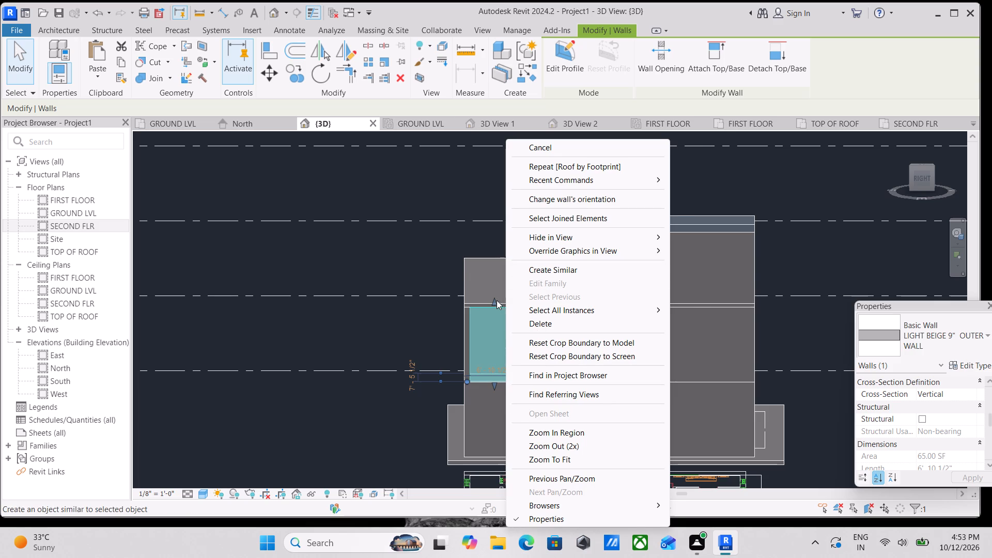
{"action": "key", "text": "Escape"}
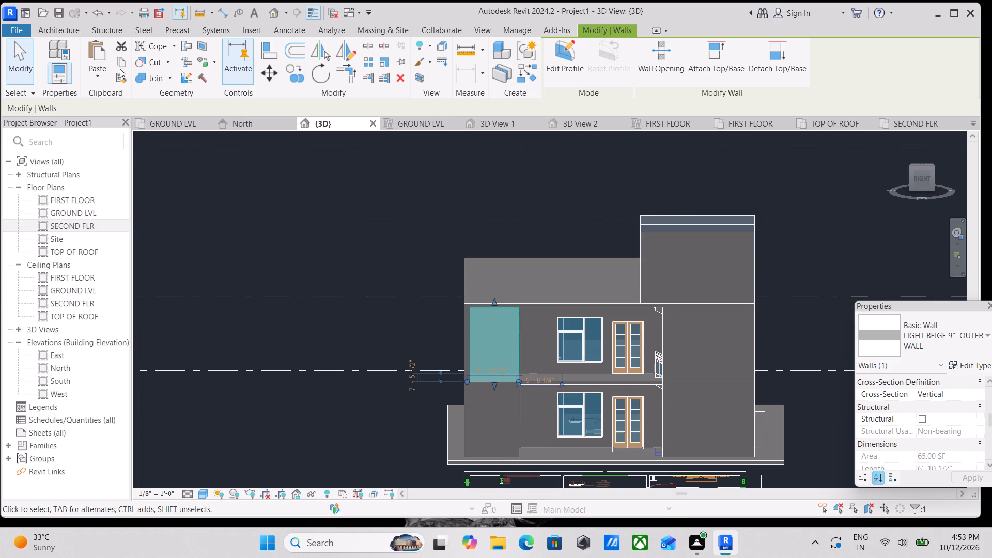
{"action": "left_click", "coordinate": [119, 64]}
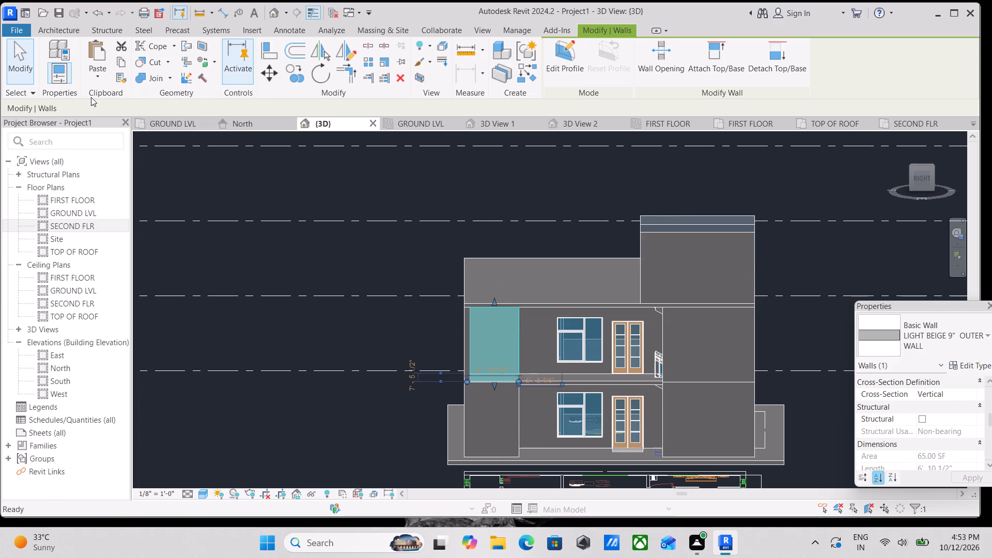
Paste the copied LIGHT BEIGE 9" OUTER WALL segment aligned to the SECOND FLR level.
{"action": "left_click", "coordinate": [99, 78]}
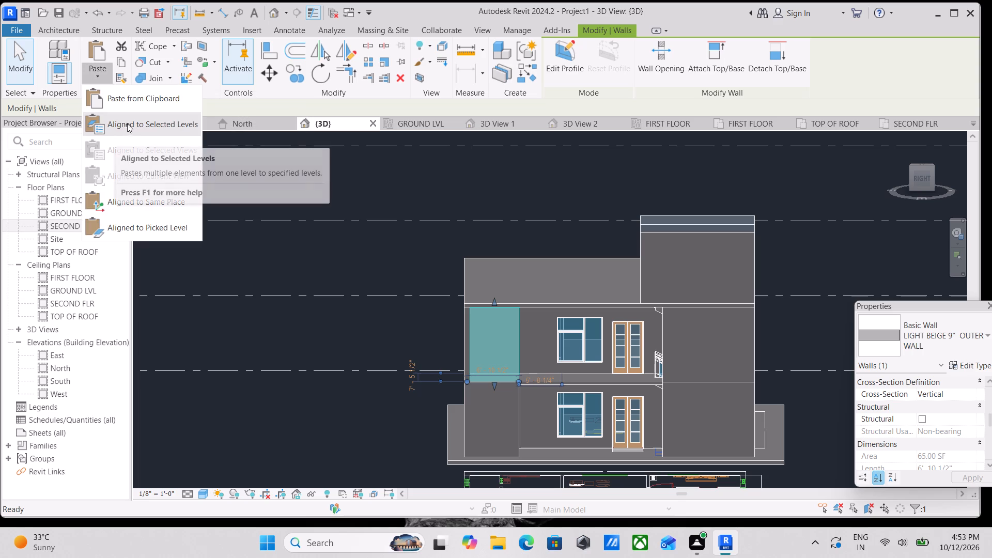
{"action": "left_click", "coordinate": [129, 122]}
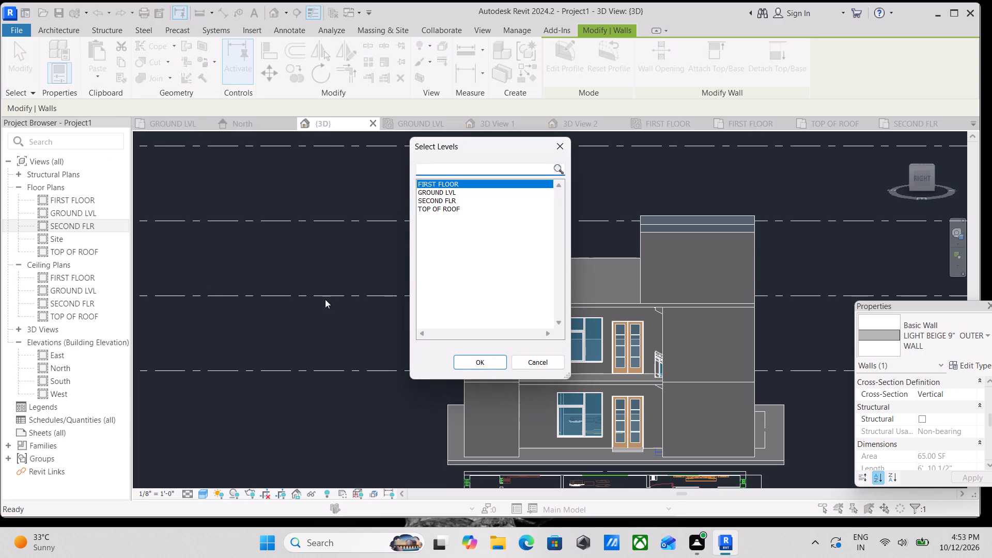
{"action": "left_click", "coordinate": [445, 199]}
{"action": "left_click", "coordinate": [481, 362]}
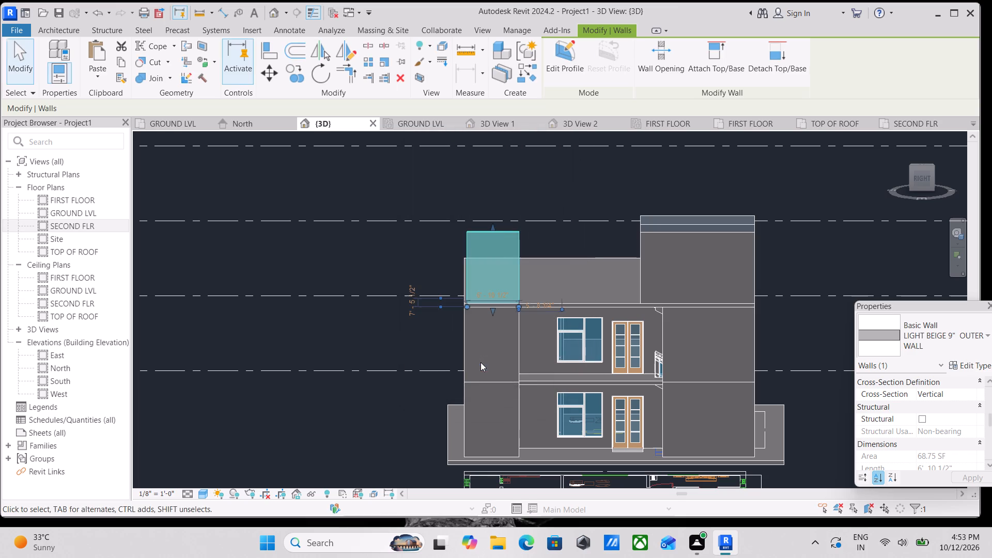
{"action": "scroll", "coordinate": [516, 305], "scroll_direction": "up", "scroll_amount": 7}
{"action": "key", "text": "Escape"}
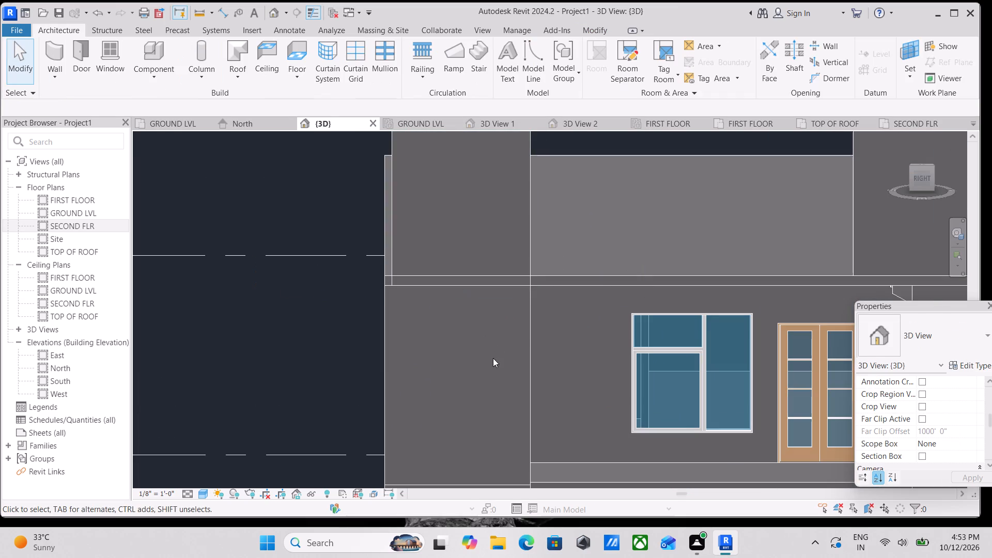
Examine the pasted wall segment on the roof corner and the neighbouring stair enclosure in 3D from several sides.
{"action": "middle_click_drag", "start_coordinate": [469, 368], "coordinate": [629, 407], "text": "shift"}
{"action": "scroll", "coordinate": [637, 412], "scroll_direction": "down", "scroll_amount": 2}
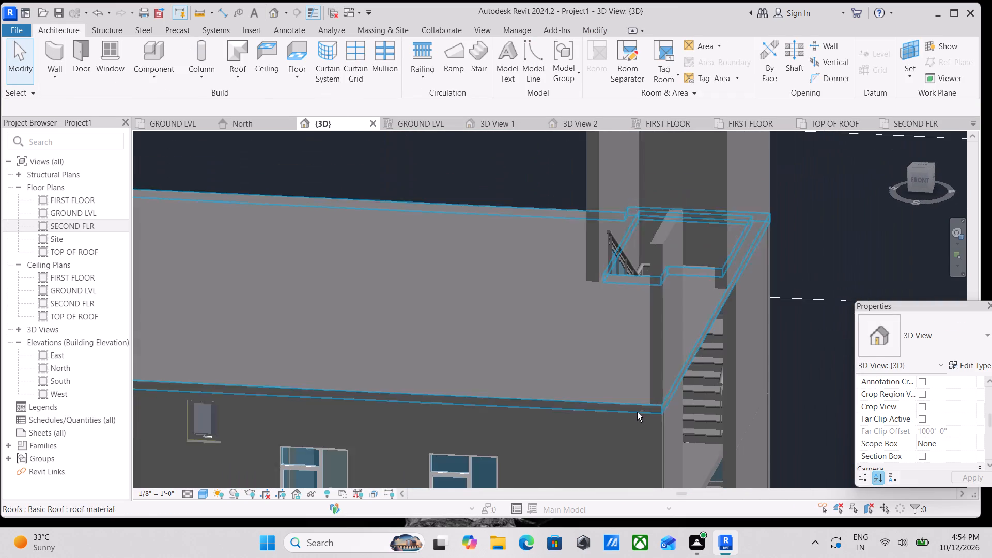
{"action": "scroll", "coordinate": [637, 412], "scroll_direction": "down", "scroll_amount": 1}
{"action": "middle_click_drag", "start_coordinate": [636, 420], "coordinate": [773, 474], "text": "shift"}
{"action": "scroll", "coordinate": [748, 457], "scroll_direction": "down", "scroll_amount": 3}
{"action": "middle_click_drag", "start_coordinate": [743, 456], "coordinate": [631, 402]}
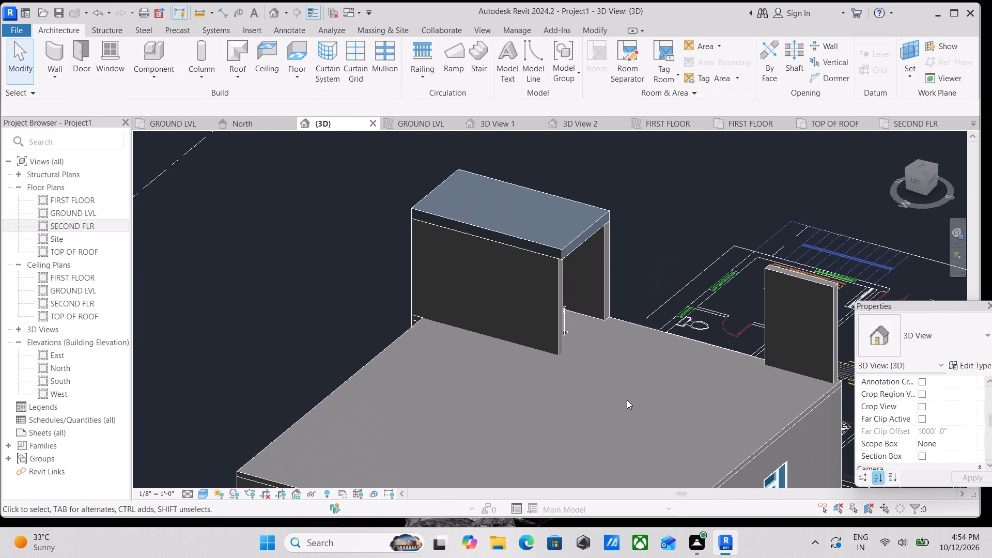
{"action": "scroll", "coordinate": [647, 406], "scroll_direction": "down", "scroll_amount": 1, "text": "shift"}
{"action": "middle_click_drag", "start_coordinate": [647, 406], "coordinate": [490, 385], "text": "shift"}
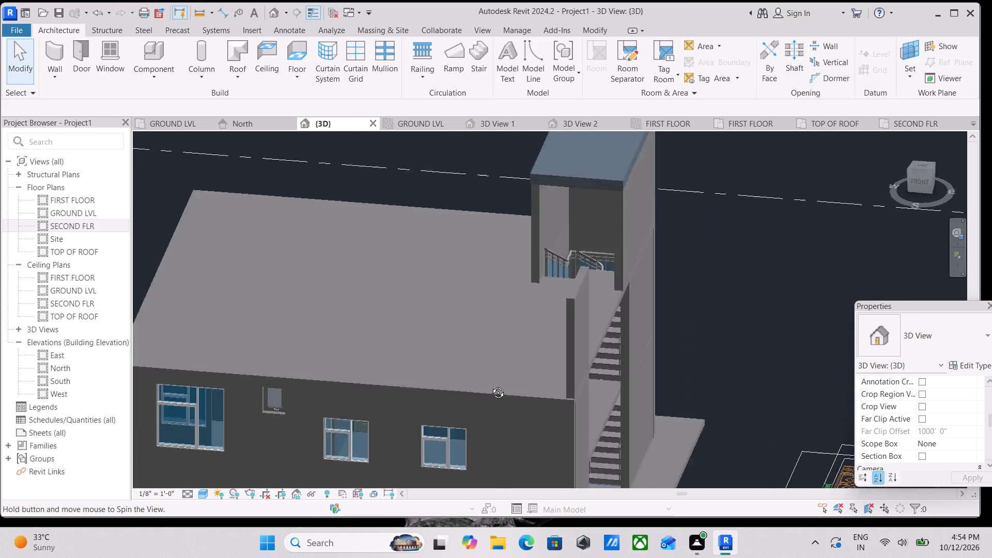
{"action": "middle_click_drag", "start_coordinate": [490, 385], "coordinate": [335, 344], "text": "shift"}
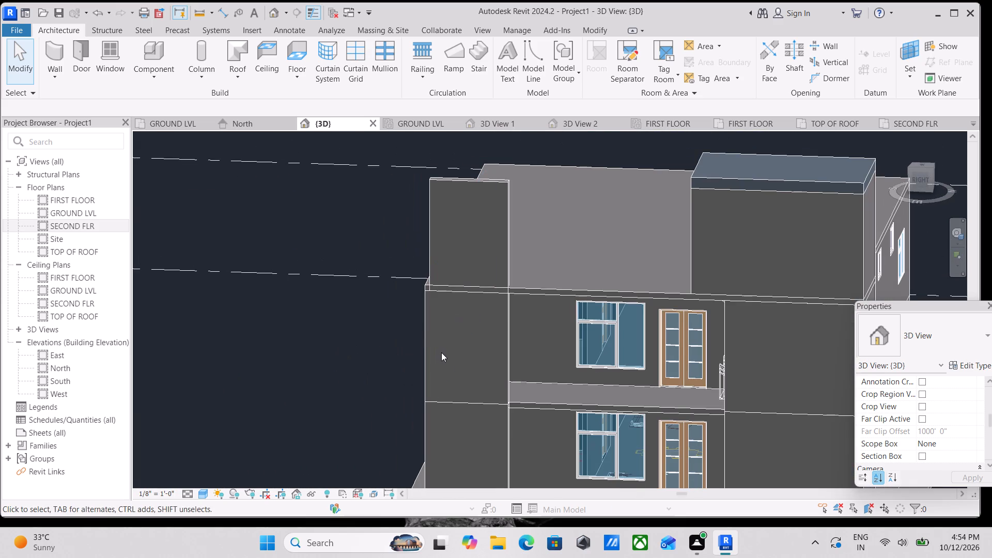
{"action": "middle_click_drag", "start_coordinate": [441, 352], "coordinate": [474, 330], "text": "shift"}
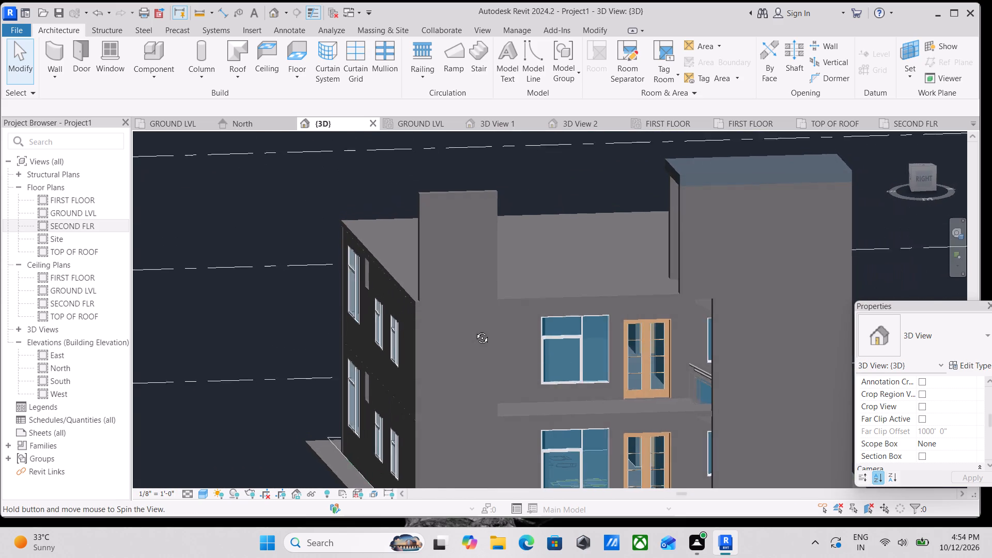
{"action": "middle_click_drag", "start_coordinate": [474, 330], "coordinate": [504, 356], "text": "shift"}
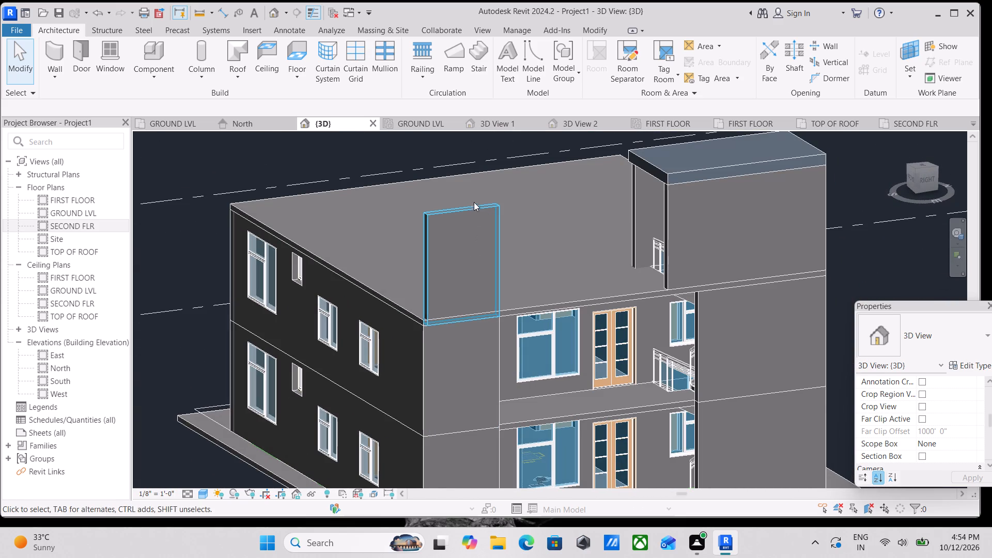
Lower the top of the SECOND FLR corner wall segment, reducing its area to about 46 SF.
{"action": "left_click", "coordinate": [470, 212]}
{"action": "scroll", "coordinate": [470, 234], "scroll_direction": "up", "scroll_amount": 3}
{"action": "scroll", "coordinate": [475, 240], "scroll_direction": "down", "scroll_amount": 2}
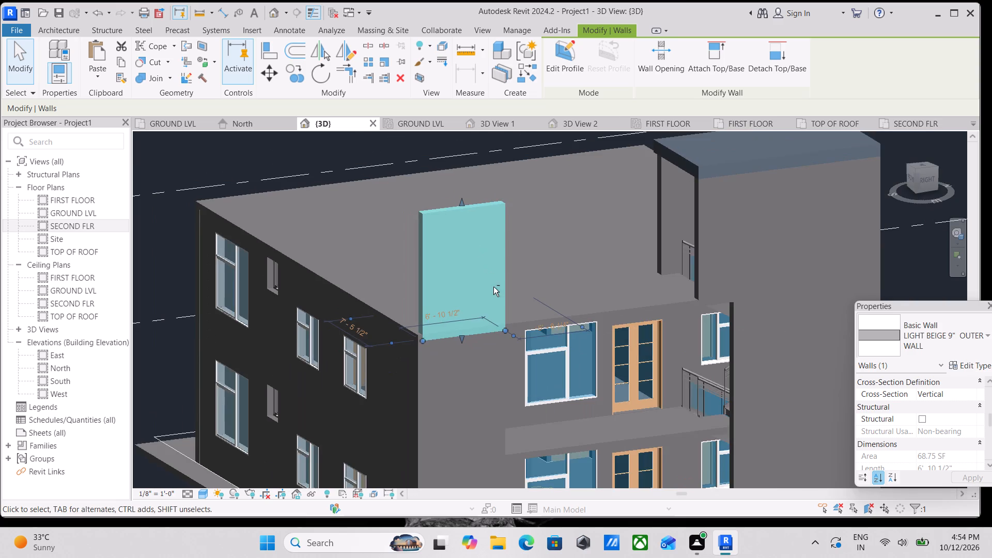
{"action": "middle_click_drag", "start_coordinate": [493, 287], "coordinate": [443, 223], "text": "shift"}
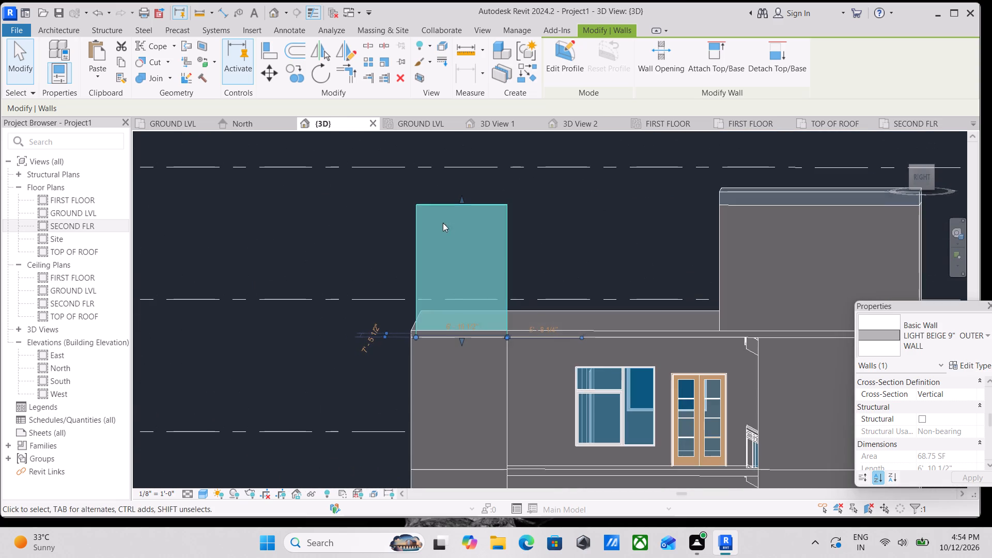
{"action": "scroll", "coordinate": [440, 278], "scroll_direction": "up", "scroll_amount": 3}
{"action": "scroll", "coordinate": [474, 300], "scroll_direction": "down", "scroll_amount": 4}
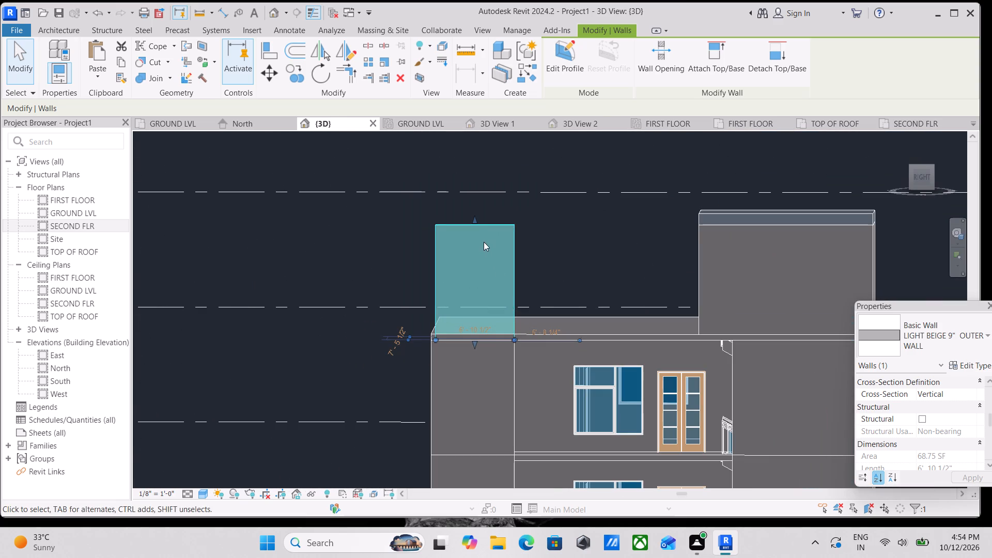
{"action": "left_click_drag", "start_coordinate": [476, 221], "coordinate": [476, 263]}
{"action": "key", "text": "Escape"}
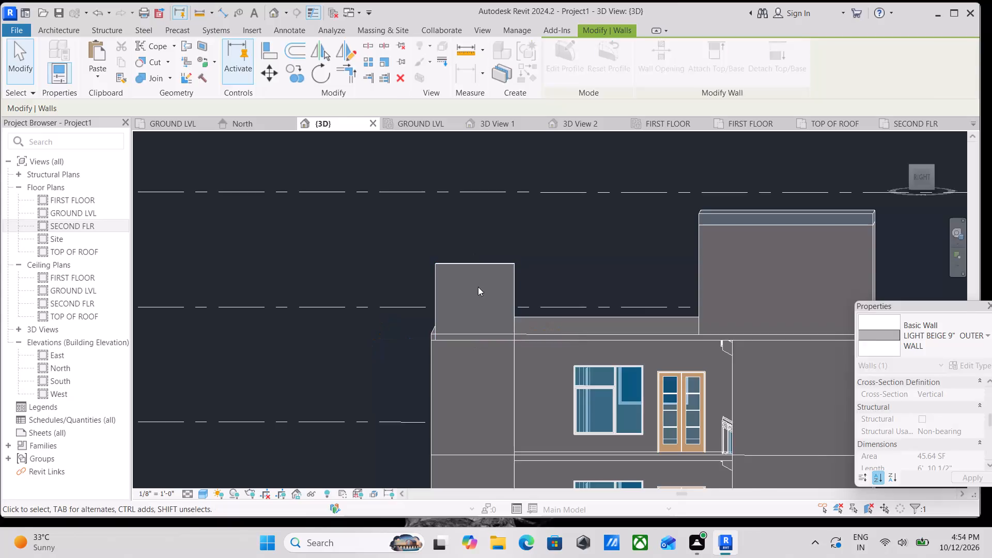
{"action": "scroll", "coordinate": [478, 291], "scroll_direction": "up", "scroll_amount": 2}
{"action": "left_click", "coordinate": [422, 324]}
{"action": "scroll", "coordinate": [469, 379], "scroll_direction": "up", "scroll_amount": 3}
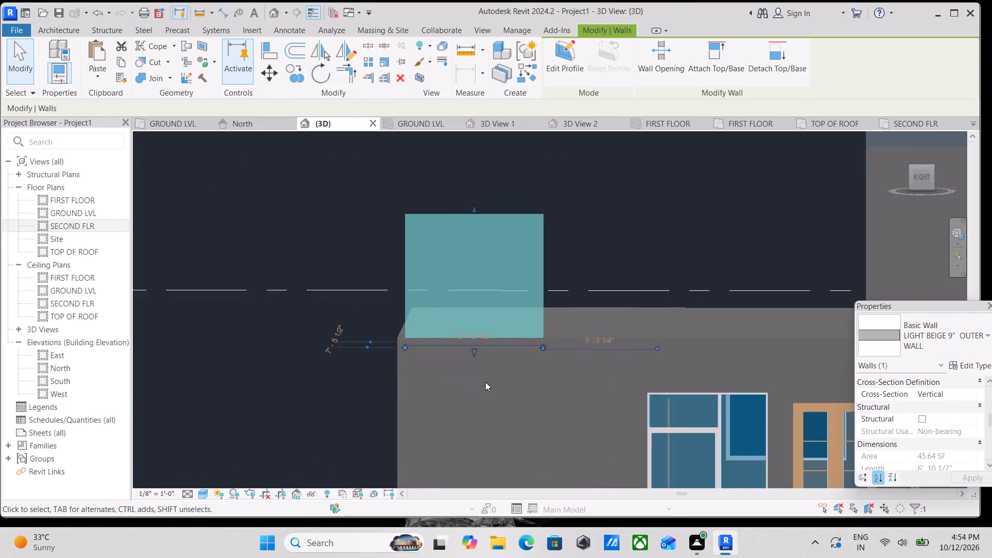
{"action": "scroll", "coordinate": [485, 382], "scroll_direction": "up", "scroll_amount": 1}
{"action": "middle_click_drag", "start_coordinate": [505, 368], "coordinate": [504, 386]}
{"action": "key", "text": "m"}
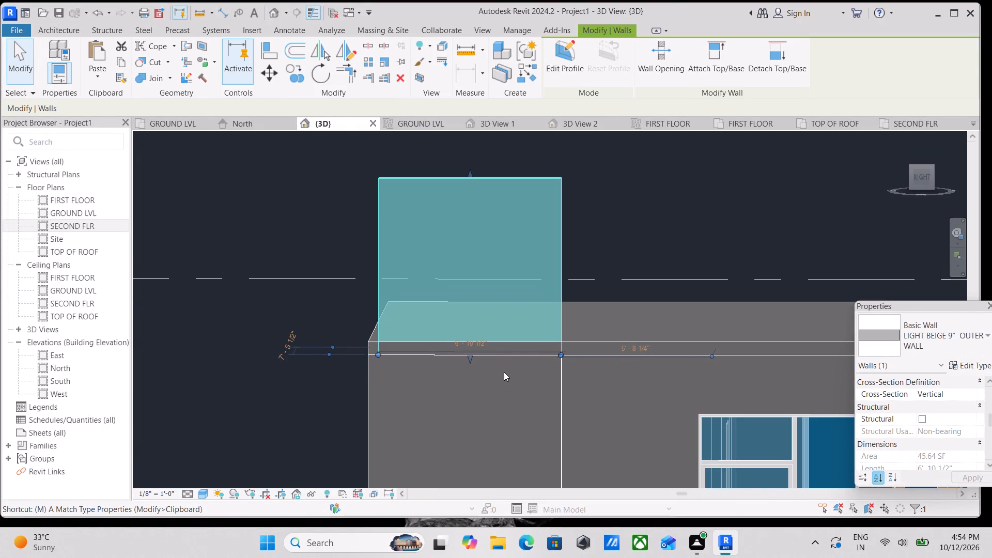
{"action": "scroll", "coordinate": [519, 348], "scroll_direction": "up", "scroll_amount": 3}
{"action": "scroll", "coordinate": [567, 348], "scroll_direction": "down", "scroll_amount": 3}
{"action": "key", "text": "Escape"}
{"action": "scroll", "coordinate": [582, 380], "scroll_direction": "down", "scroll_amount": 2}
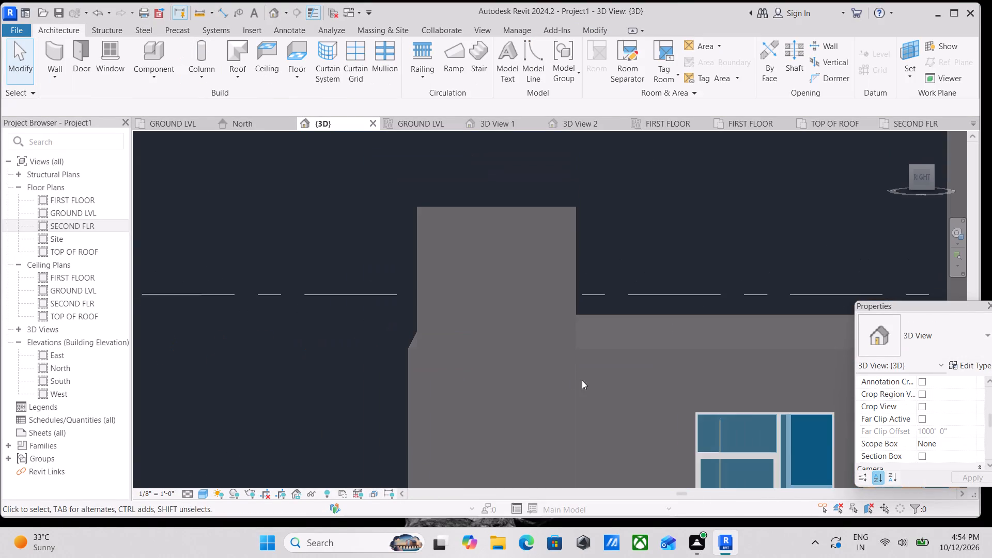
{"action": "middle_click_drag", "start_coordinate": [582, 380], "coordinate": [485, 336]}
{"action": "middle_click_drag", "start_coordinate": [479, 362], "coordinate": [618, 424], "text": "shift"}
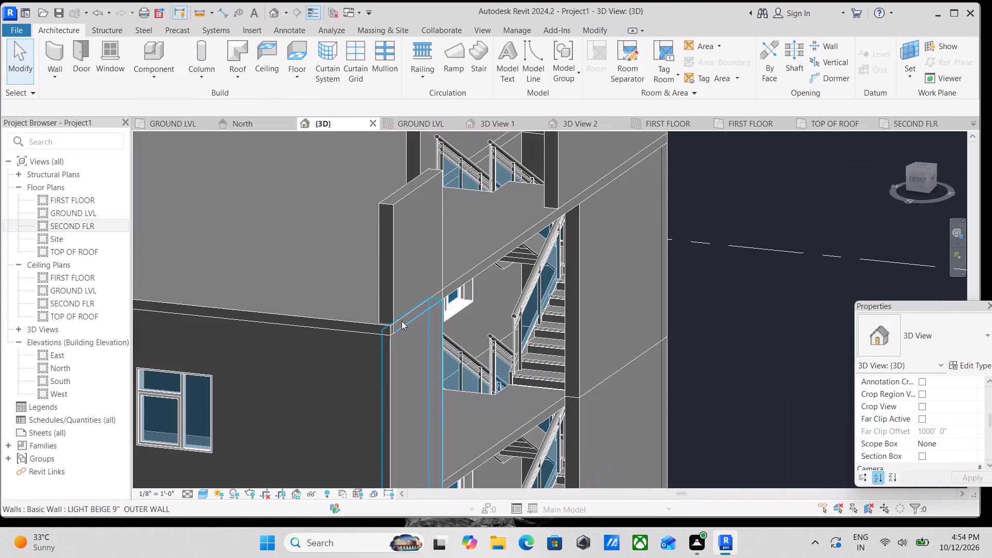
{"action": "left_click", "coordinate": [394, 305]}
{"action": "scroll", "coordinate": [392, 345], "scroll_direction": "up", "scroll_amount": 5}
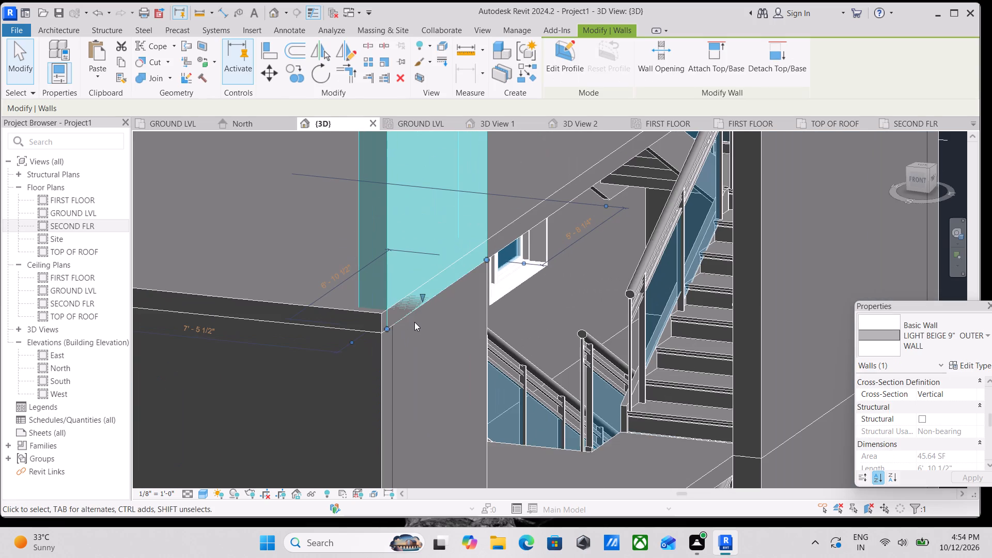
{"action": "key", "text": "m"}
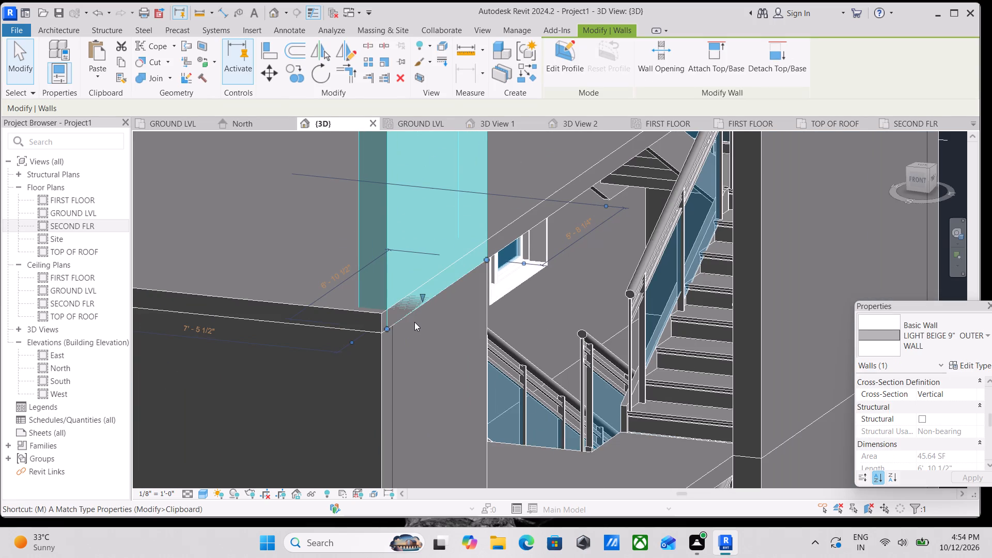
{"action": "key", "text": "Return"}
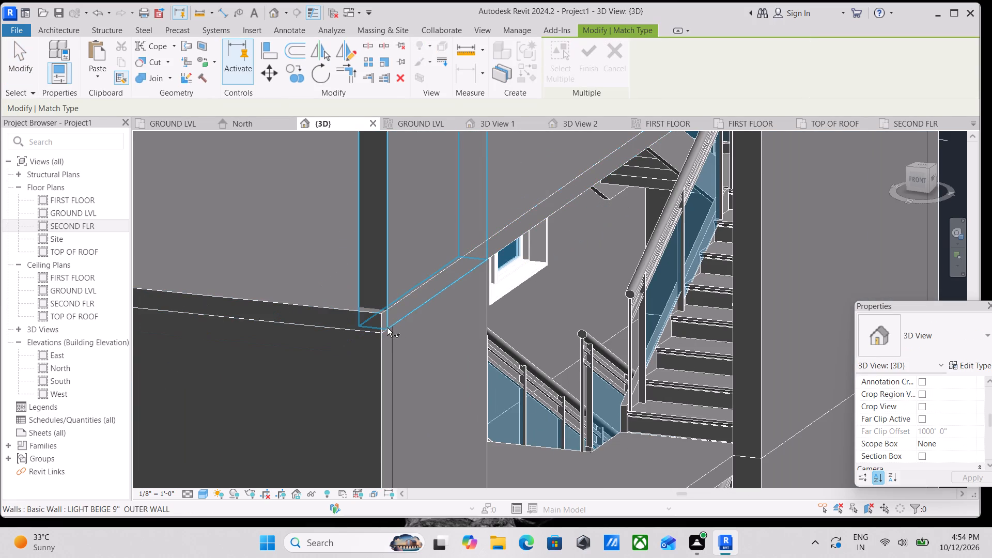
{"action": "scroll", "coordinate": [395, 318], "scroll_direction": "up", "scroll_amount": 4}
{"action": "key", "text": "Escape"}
Examine the stairwell, the first-floor ROSE MARBLE FLOOR edge and the shortened roof-corner wall in 3D from both sides.
{"action": "scroll", "coordinate": [406, 298], "scroll_direction": "down", "scroll_amount": 4}
{"action": "middle_click_drag", "start_coordinate": [406, 298], "coordinate": [374, 342]}
{"action": "scroll", "coordinate": [412, 330], "scroll_direction": "down", "scroll_amount": 2}
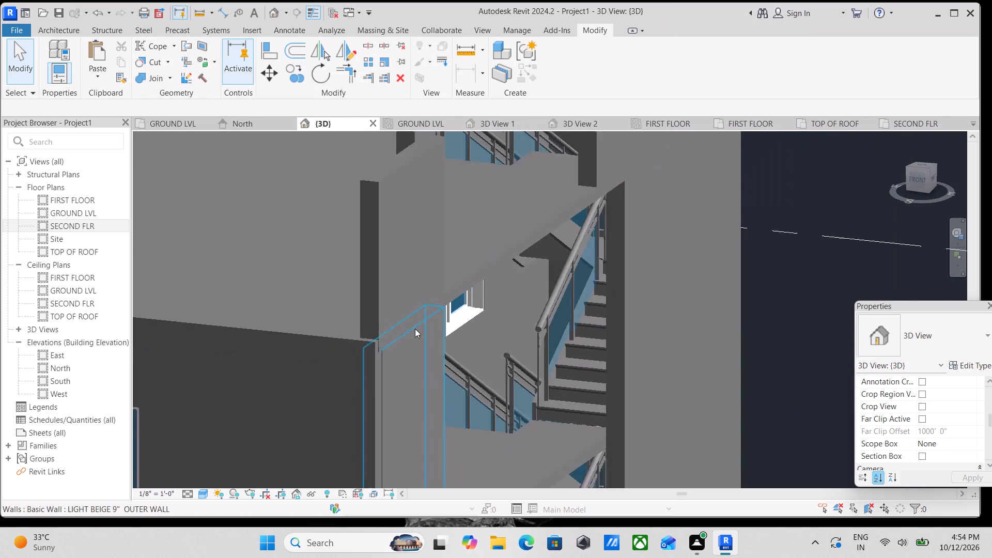
{"action": "scroll", "coordinate": [415, 329], "scroll_direction": "down", "scroll_amount": 4}
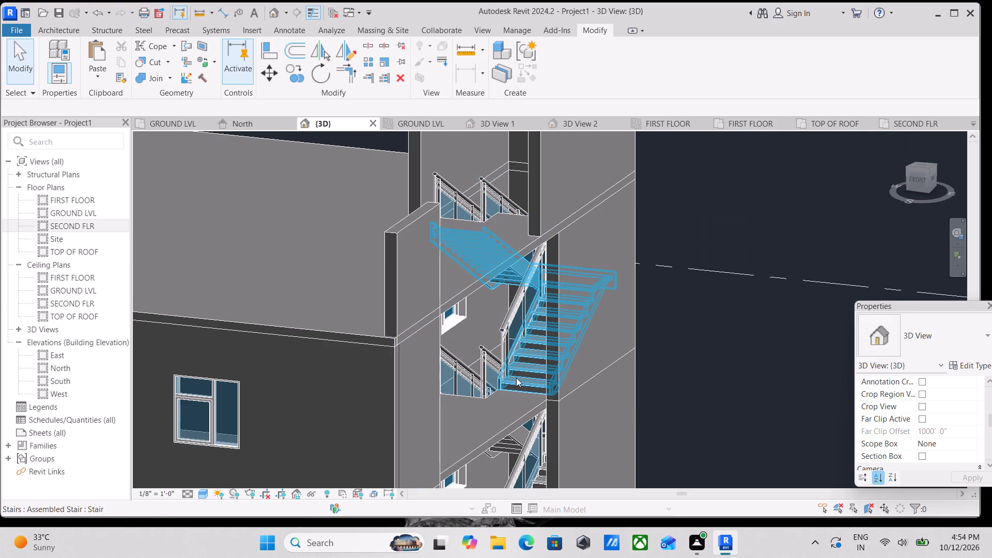
{"action": "middle_click_drag", "start_coordinate": [506, 373], "coordinate": [454, 336]}
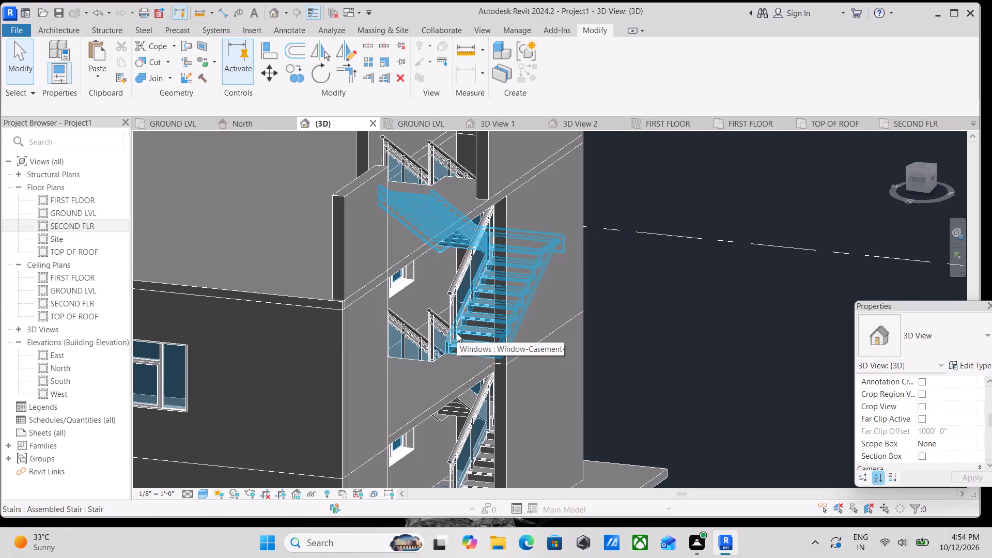
{"action": "left_click", "coordinate": [431, 408]}
{"action": "scroll", "coordinate": [435, 407], "scroll_direction": "down", "scroll_amount": 2}
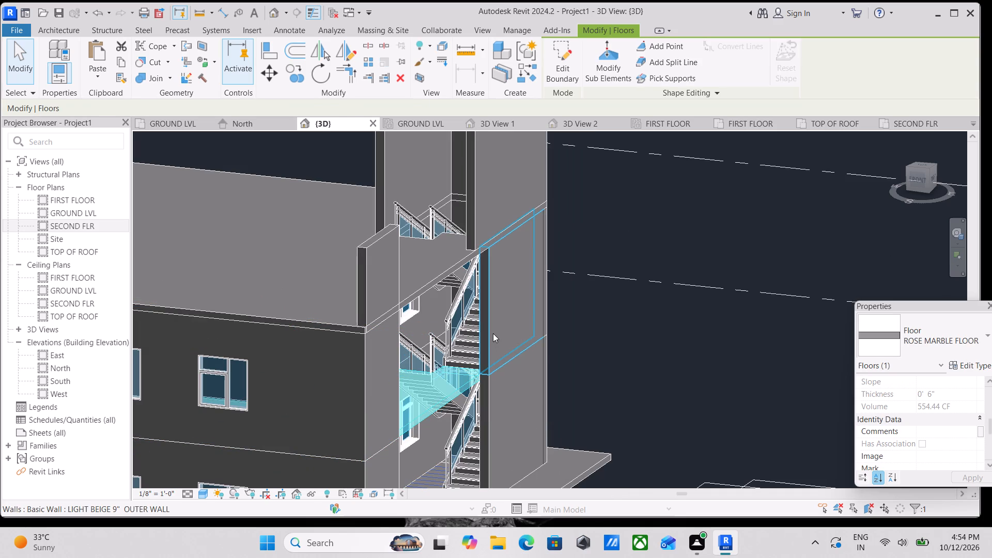
{"action": "key", "text": "Escape"}
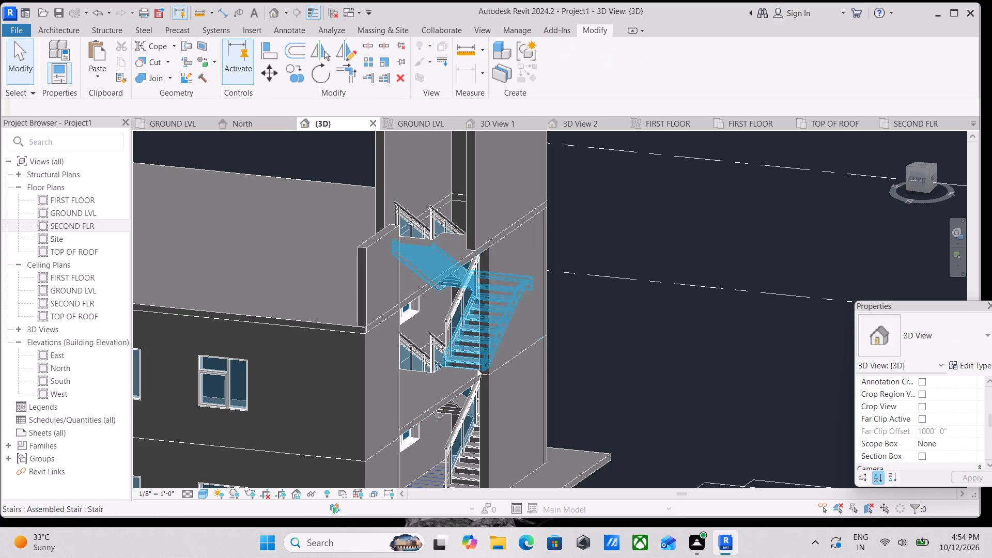
{"action": "scroll", "coordinate": [475, 369], "scroll_direction": "up", "scroll_amount": 4}
{"action": "scroll", "coordinate": [517, 376], "scroll_direction": "down", "scroll_amount": 5}
{"action": "middle_click_drag", "start_coordinate": [552, 412], "coordinate": [441, 387], "text": "shift"}
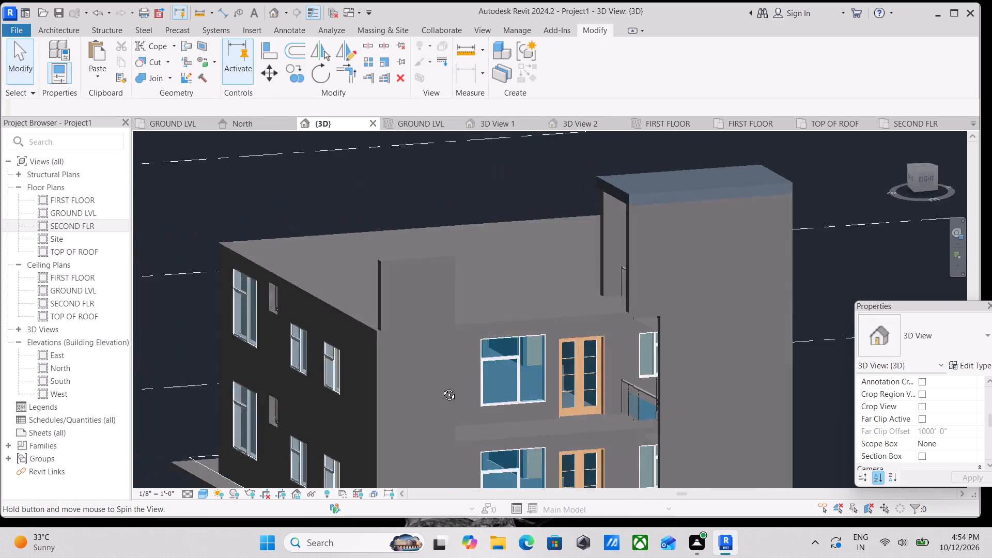
{"action": "middle_click_drag", "start_coordinate": [441, 387], "coordinate": [425, 388], "text": "shift"}
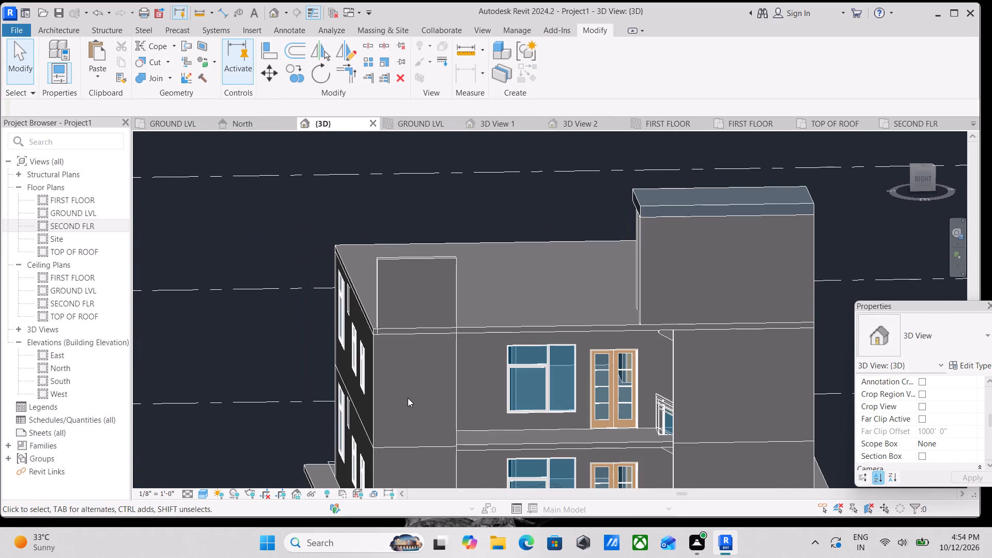
{"action": "scroll", "coordinate": [481, 429], "scroll_direction": "up", "scroll_amount": 4}
{"action": "scroll", "coordinate": [385, 396], "scroll_direction": "down", "scroll_amount": 1}
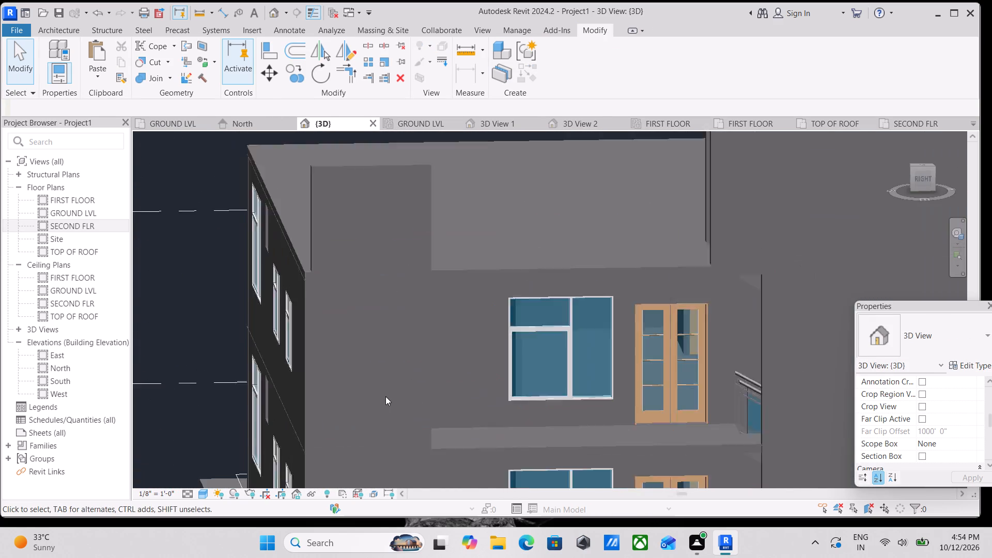
{"action": "scroll", "coordinate": [385, 396], "scroll_direction": "down", "scroll_amount": 2}
{"action": "middle_click_drag", "start_coordinate": [408, 396], "coordinate": [548, 391], "text": "shift"}
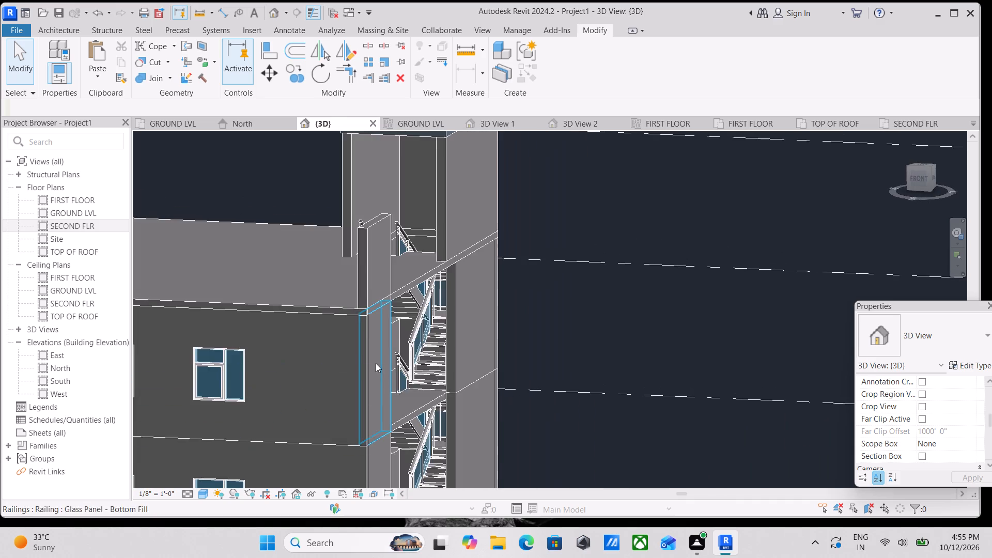
Extend the outer end of the shortened SECOND FLR wall segment towards the roof's corner edge.
{"action": "middle_click_drag", "start_coordinate": [375, 354], "coordinate": [526, 505], "text": "shift"}
{"action": "scroll", "coordinate": [408, 288], "scroll_direction": "up", "scroll_amount": 4}
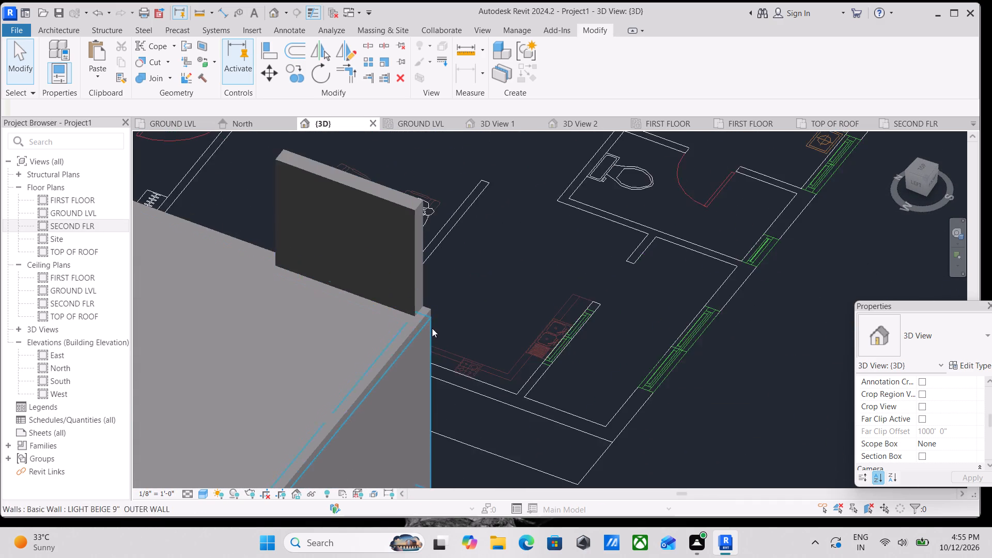
{"action": "scroll", "coordinate": [432, 328], "scroll_direction": "up", "scroll_amount": 2}
{"action": "middle_click_drag", "start_coordinate": [442, 348], "coordinate": [449, 422], "text": "shift"}
{"action": "scroll", "coordinate": [458, 338], "scroll_direction": "down", "scroll_amount": 3}
{"action": "middle_click_drag", "start_coordinate": [458, 338], "coordinate": [428, 388]}
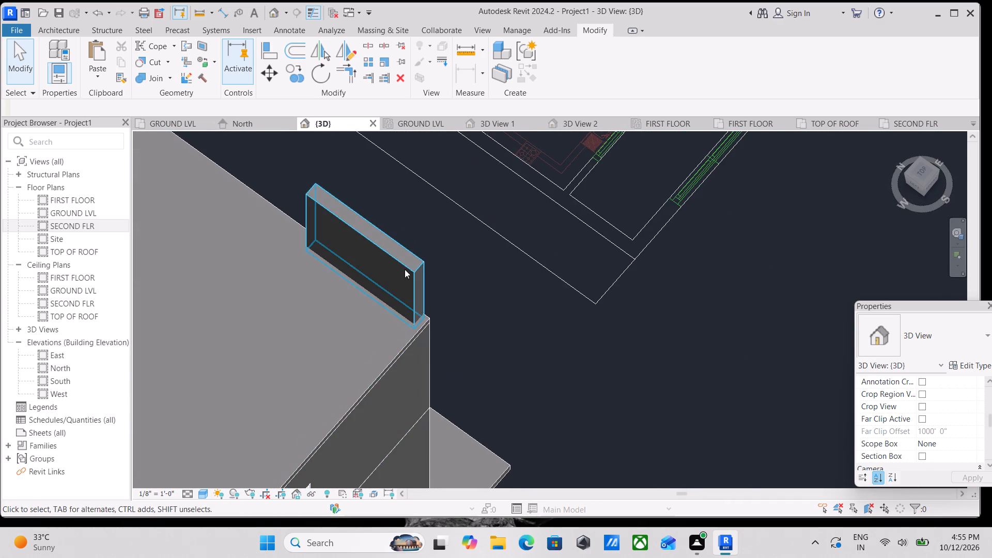
{"action": "left_click", "coordinate": [410, 265]}
{"action": "scroll", "coordinate": [425, 326], "scroll_direction": "up", "scroll_amount": 12}
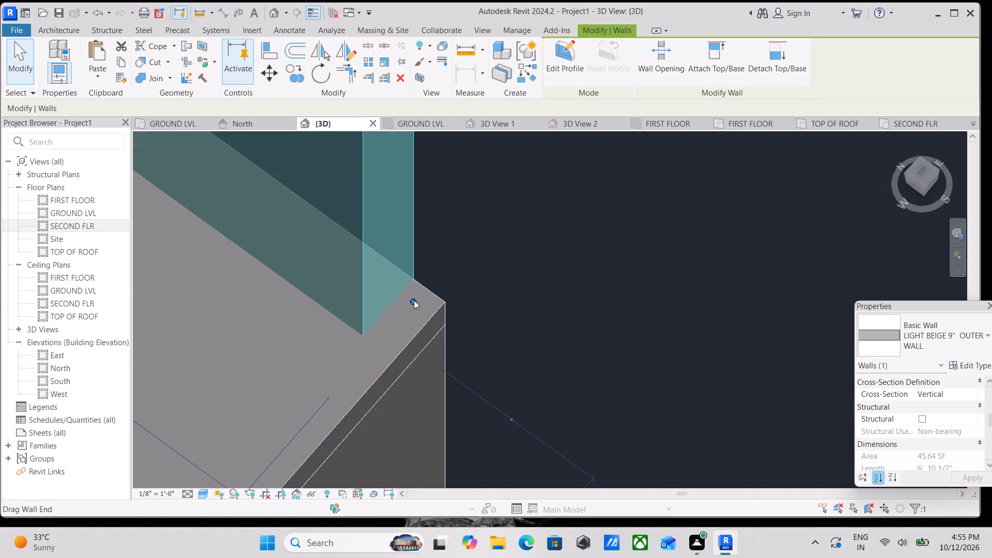
{"action": "left_click_drag", "start_coordinate": [413, 301], "coordinate": [438, 316]}
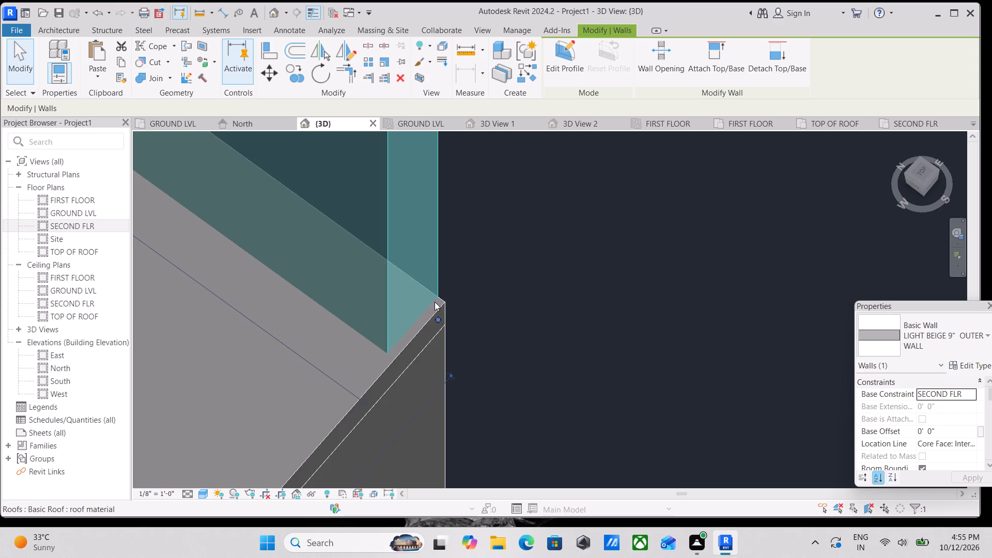
{"action": "scroll", "coordinate": [435, 302], "scroll_direction": "up", "scroll_amount": 3}
{"action": "key", "text": "Escape"}
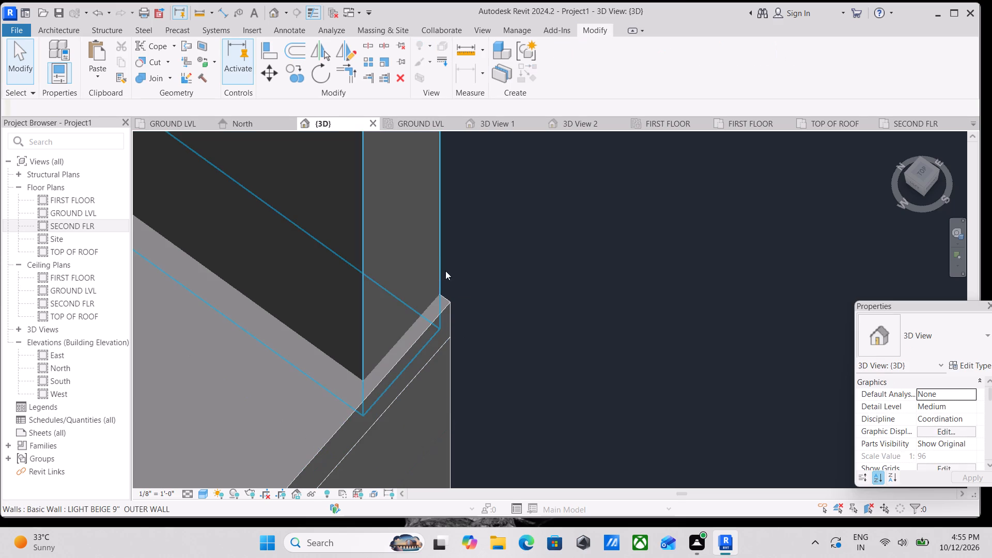
Examine the outer end of the SECOND FLR corner wall segment against the roof corner, from above and from the right side.
{"action": "left_click", "coordinate": [437, 263]}
{"action": "scroll", "coordinate": [467, 292], "scroll_direction": "down", "scroll_amount": 2}
{"action": "middle_click_drag", "start_coordinate": [493, 305], "coordinate": [286, 319], "text": "shift"}
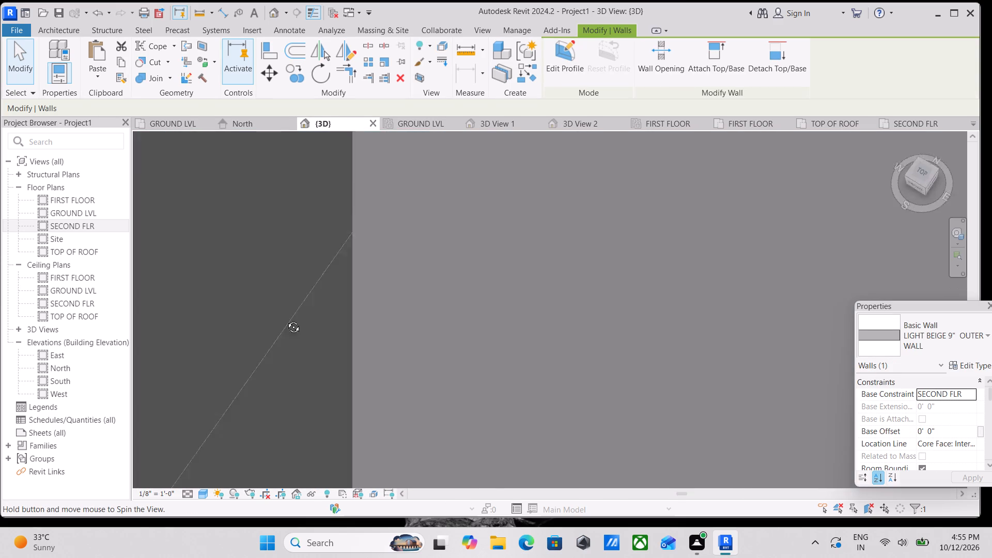
{"action": "middle_click_drag", "start_coordinate": [286, 319], "coordinate": [259, 322], "text": "shift"}
{"action": "scroll", "coordinate": [271, 320], "scroll_direction": "down", "scroll_amount": 11}
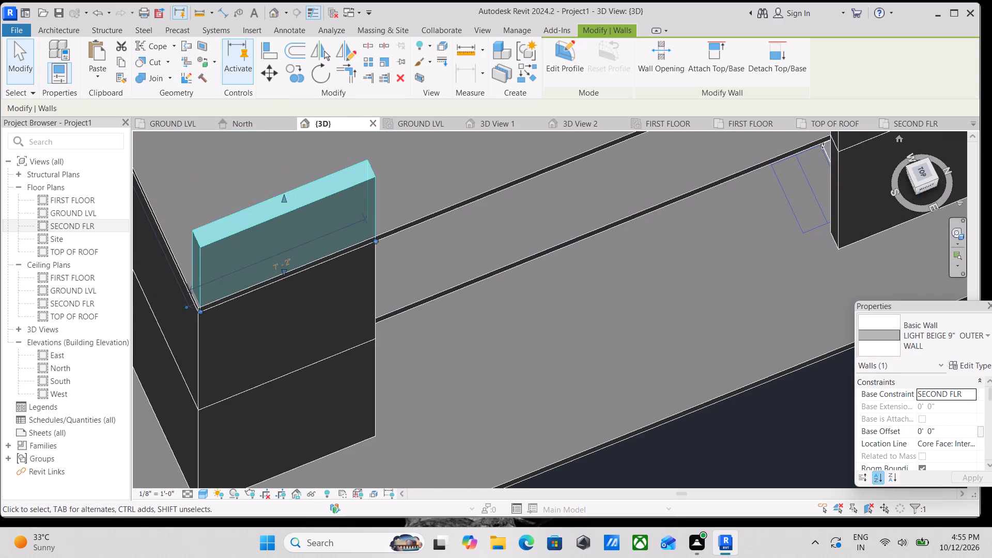
{"action": "left_click", "coordinate": [924, 188]}
{"action": "scroll", "coordinate": [614, 235], "scroll_direction": "down", "scroll_amount": 3}
{"action": "scroll", "coordinate": [487, 351], "scroll_direction": "up", "scroll_amount": 4}
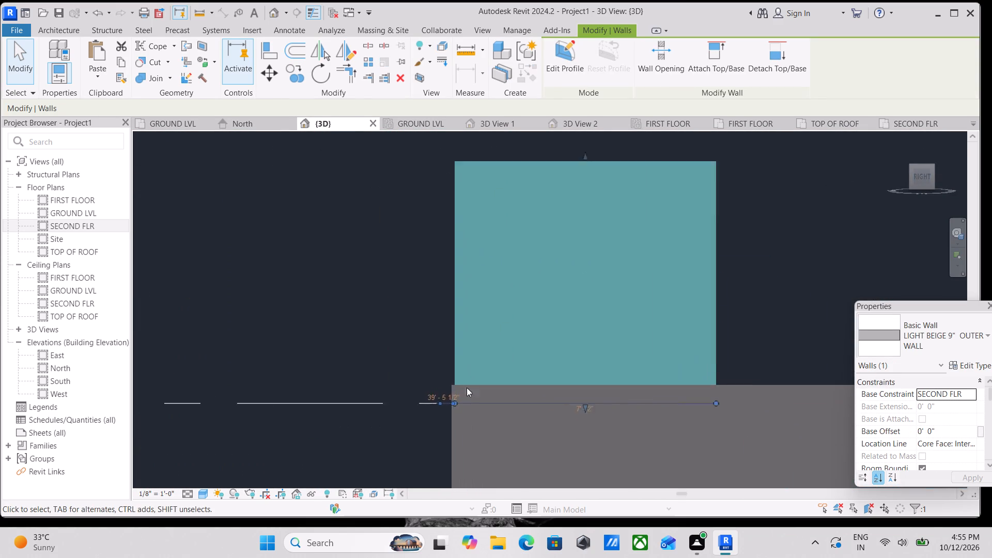
{"action": "scroll", "coordinate": [442, 406], "scroll_direction": "up", "scroll_amount": 4}
{"action": "key", "text": "Escape"}
{"action": "left_click", "coordinate": [462, 335]}
{"action": "scroll", "coordinate": [491, 363], "scroll_direction": "down", "scroll_amount": 1}
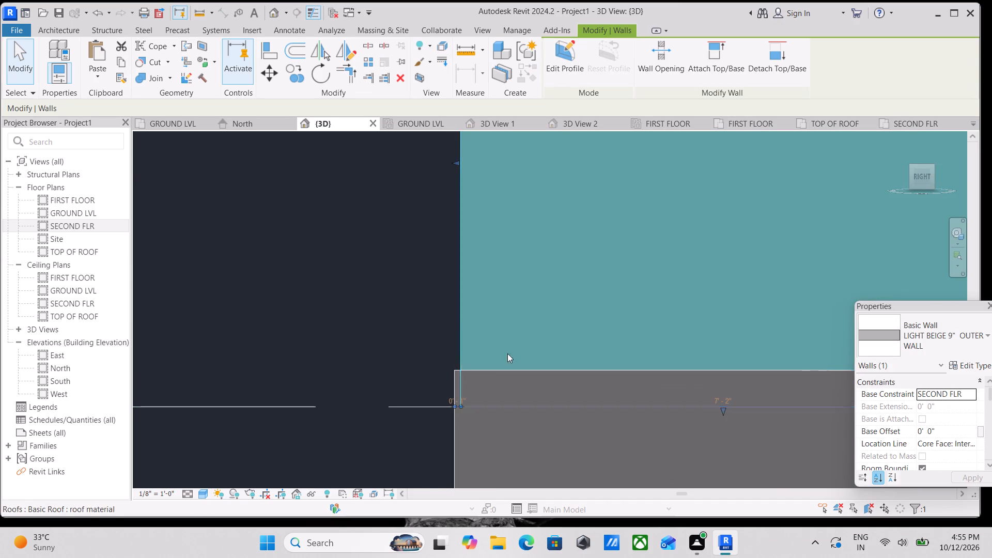
{"action": "scroll", "coordinate": [560, 308], "scroll_direction": "down", "scroll_amount": 3}
{"action": "middle_click_drag", "start_coordinate": [561, 305], "coordinate": [517, 320]}
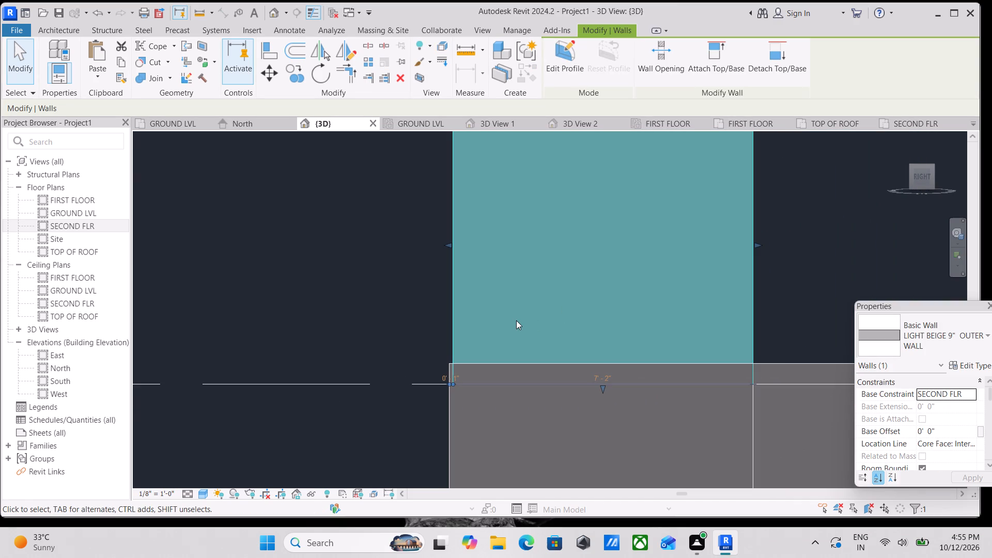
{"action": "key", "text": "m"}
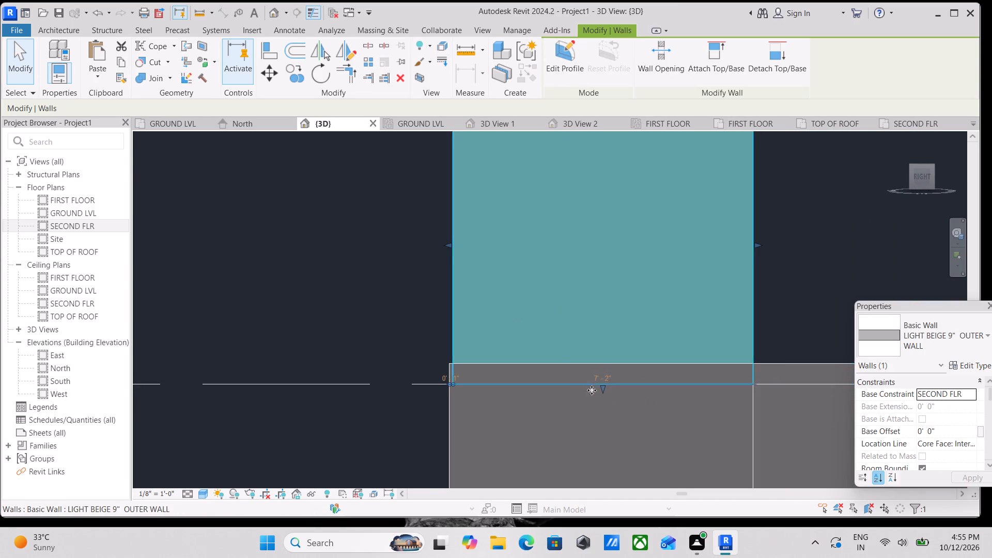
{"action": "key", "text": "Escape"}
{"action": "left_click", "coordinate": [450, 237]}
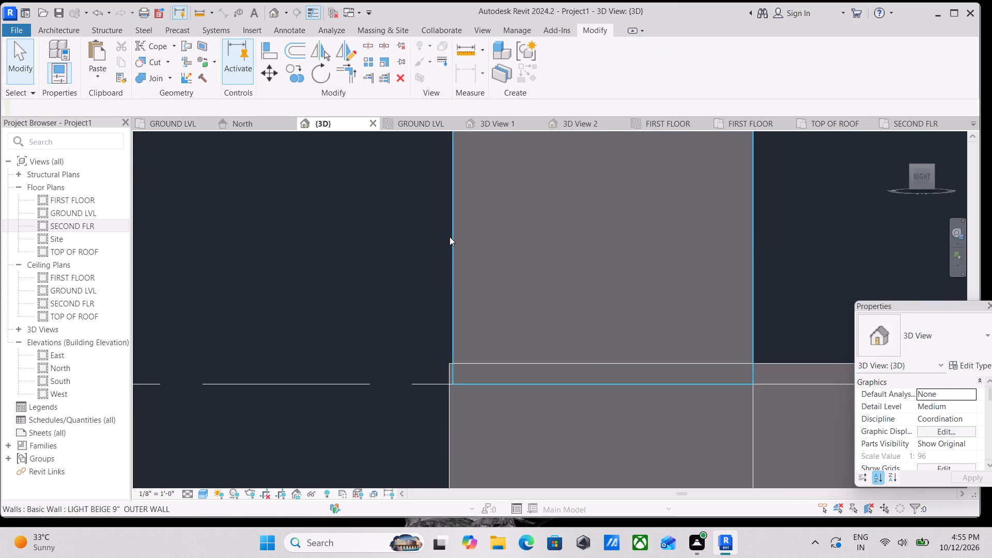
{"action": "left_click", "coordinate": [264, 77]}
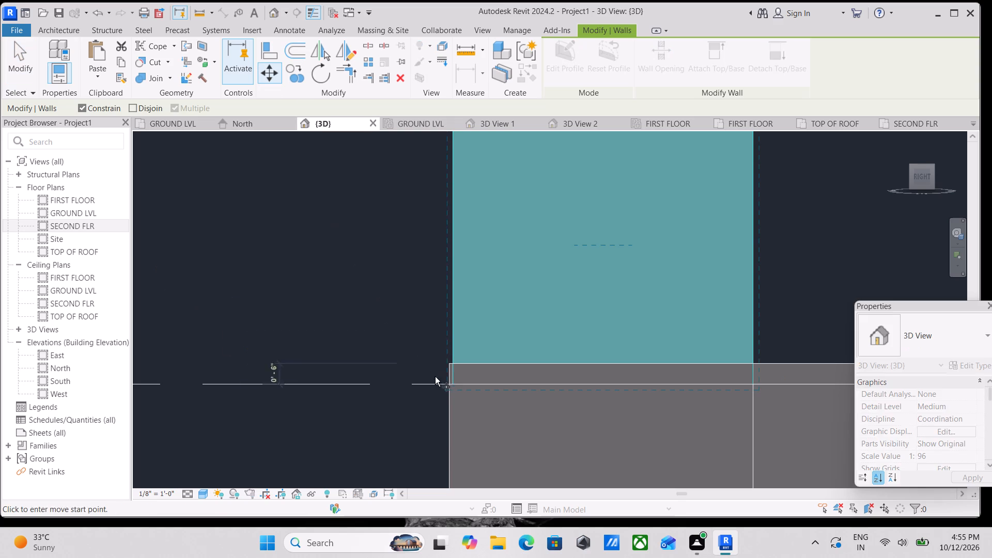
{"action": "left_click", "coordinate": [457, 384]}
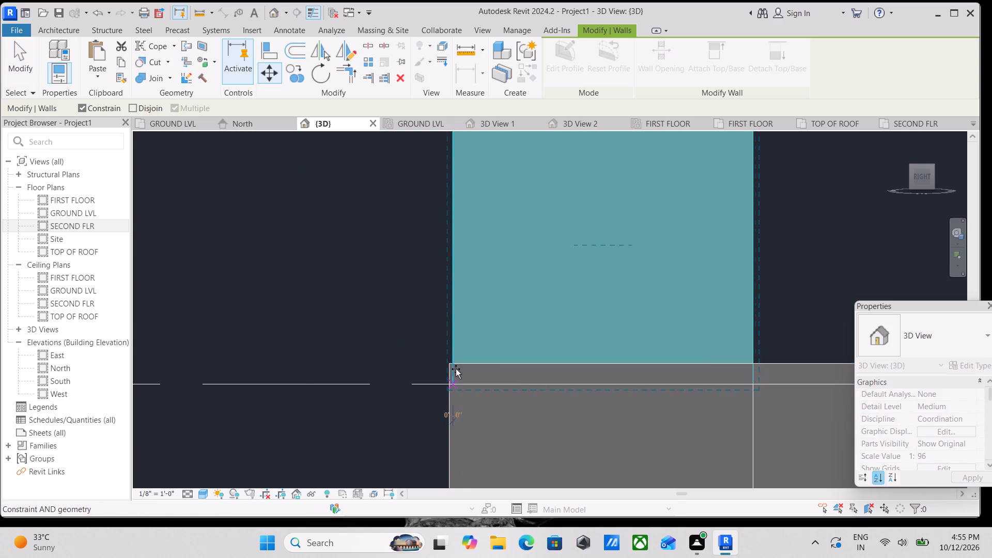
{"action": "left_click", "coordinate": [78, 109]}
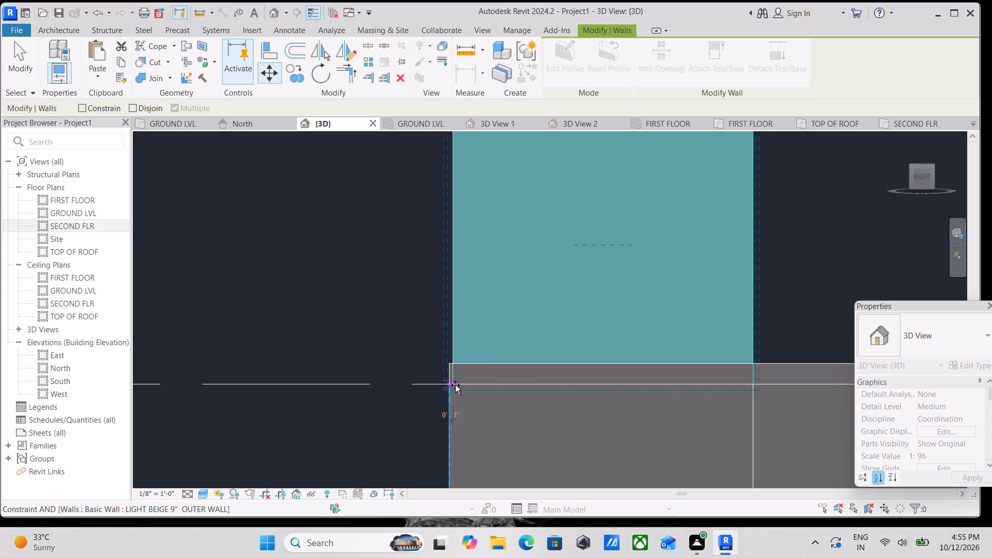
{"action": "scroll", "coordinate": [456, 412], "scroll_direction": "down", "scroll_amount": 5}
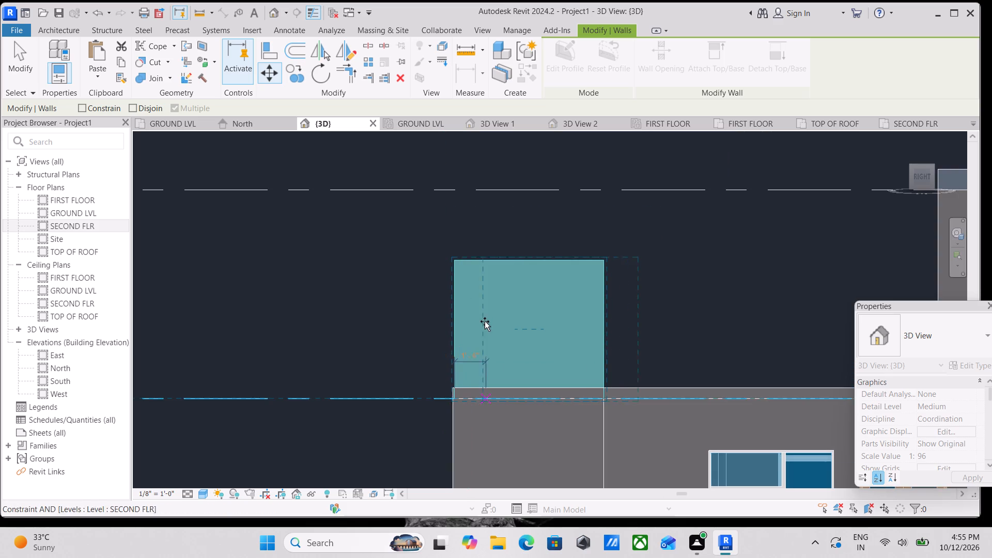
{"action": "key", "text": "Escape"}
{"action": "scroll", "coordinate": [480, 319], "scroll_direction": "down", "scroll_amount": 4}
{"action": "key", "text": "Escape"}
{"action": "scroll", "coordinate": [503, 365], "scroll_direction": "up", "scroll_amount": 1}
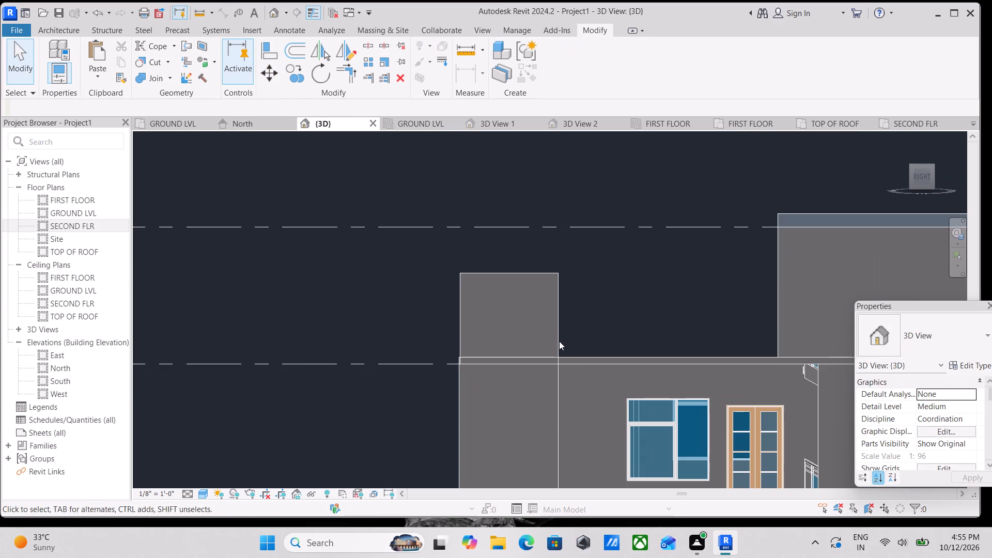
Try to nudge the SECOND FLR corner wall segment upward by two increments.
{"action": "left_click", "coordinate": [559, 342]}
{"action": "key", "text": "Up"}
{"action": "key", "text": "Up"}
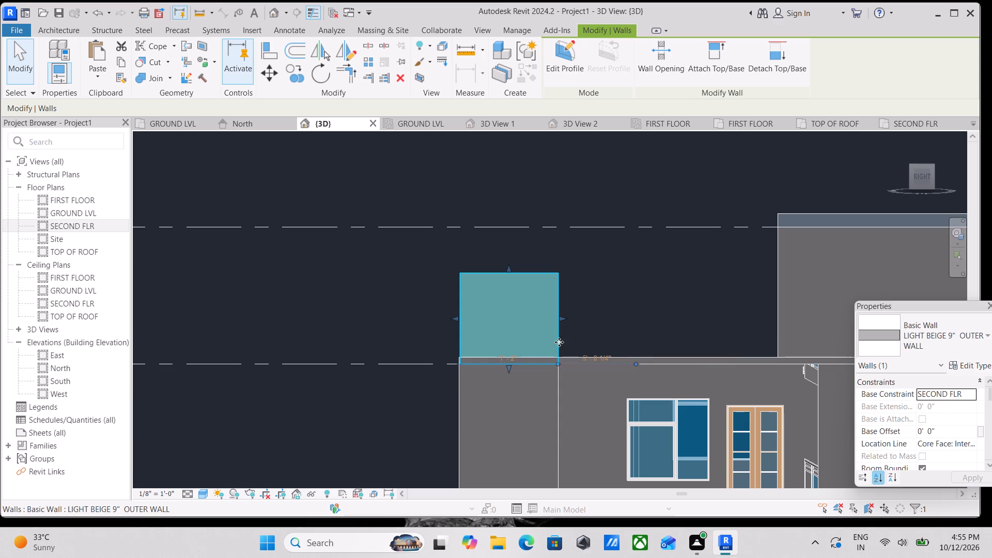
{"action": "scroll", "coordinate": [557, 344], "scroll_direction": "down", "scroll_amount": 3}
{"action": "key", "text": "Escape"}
Examine how the SECOND FLR wall segment's edge and base fit the roof corner in 3D from several angles.
{"action": "scroll", "coordinate": [563, 346], "scroll_direction": "down", "scroll_amount": 3}
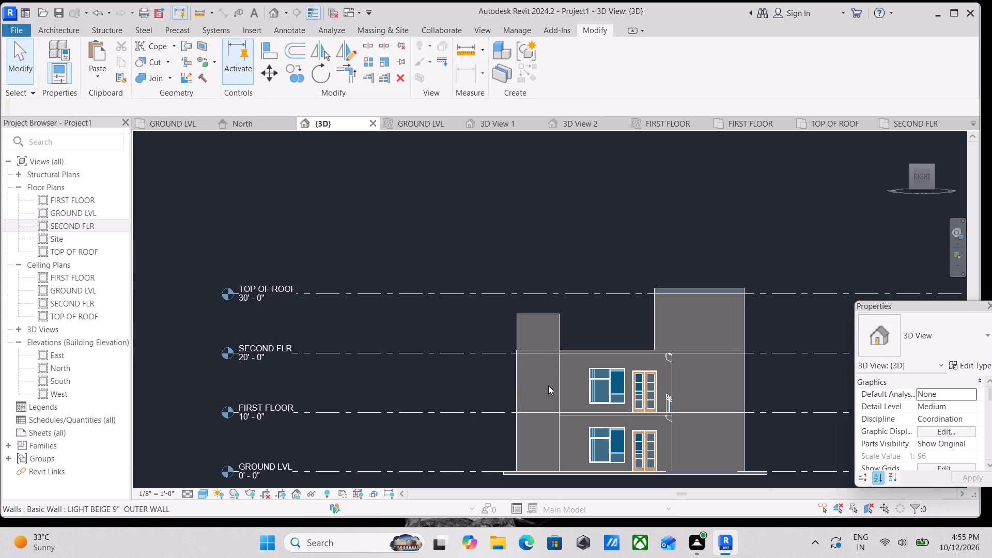
{"action": "middle_click_drag", "start_coordinate": [522, 388], "coordinate": [625, 454], "text": "shift"}
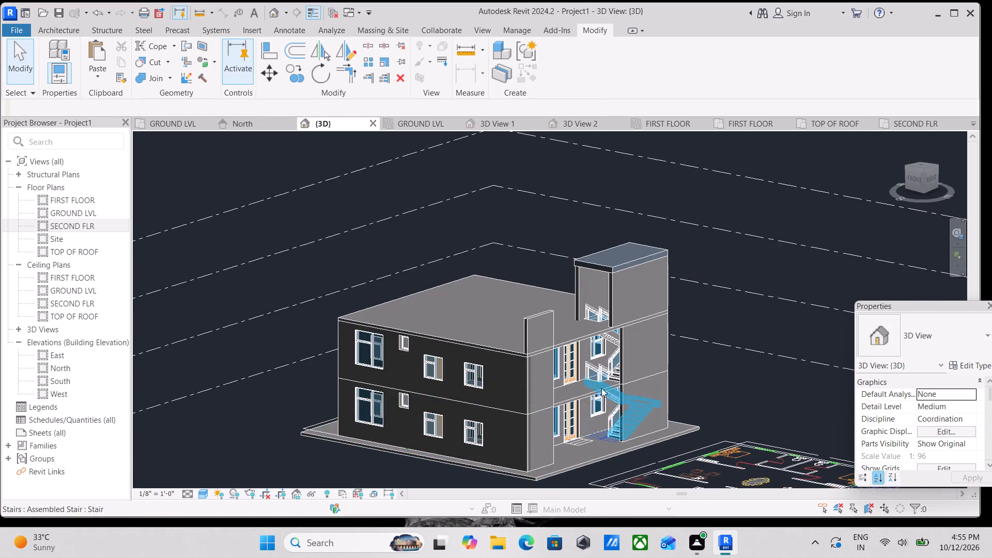
{"action": "scroll", "coordinate": [596, 386], "scroll_direction": "up", "scroll_amount": 3}
{"action": "key", "text": "Escape"}
{"action": "scroll", "coordinate": [494, 341], "scroll_direction": "up", "scroll_amount": 12}
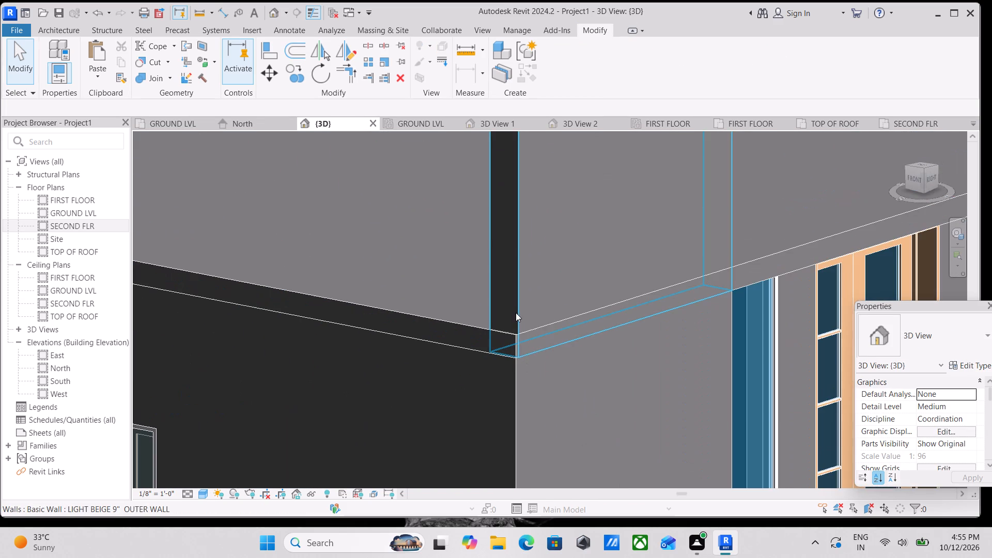
{"action": "left_click", "coordinate": [517, 311]}
{"action": "scroll", "coordinate": [520, 340], "scroll_direction": "up", "scroll_amount": 8}
{"action": "key", "text": "Escape"}
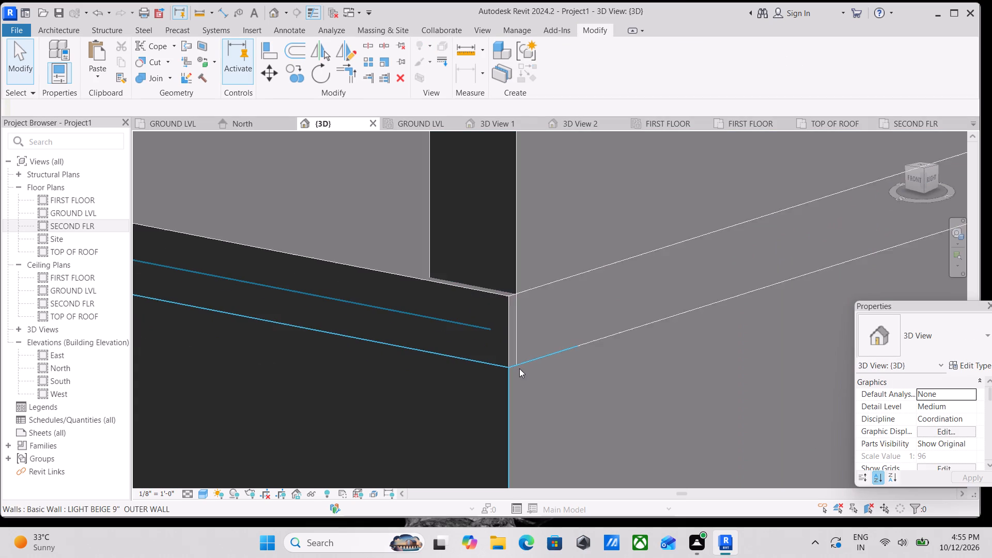
{"action": "scroll", "coordinate": [519, 368], "scroll_direction": "down", "scroll_amount": 9}
{"action": "middle_click_drag", "start_coordinate": [564, 382], "coordinate": [421, 320], "text": "shift"}
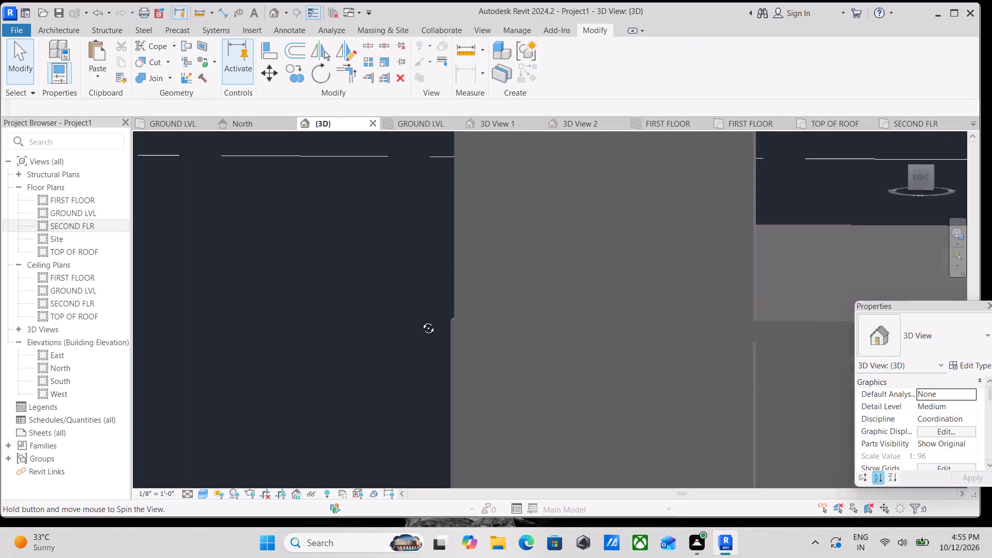
{"action": "middle_click_drag", "start_coordinate": [421, 320], "coordinate": [395, 315], "text": "shift"}
{"action": "scroll", "coordinate": [470, 357], "scroll_direction": "down", "scroll_amount": 5}
{"action": "scroll", "coordinate": [551, 387], "scroll_direction": "down", "scroll_amount": 3}
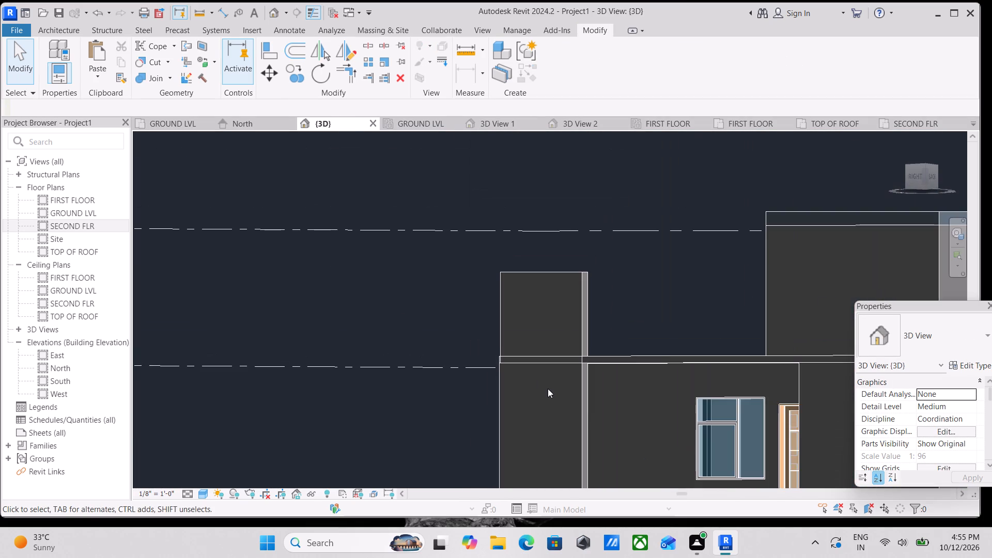
{"action": "middle_click_drag", "start_coordinate": [547, 389], "coordinate": [599, 426], "text": "shift"}
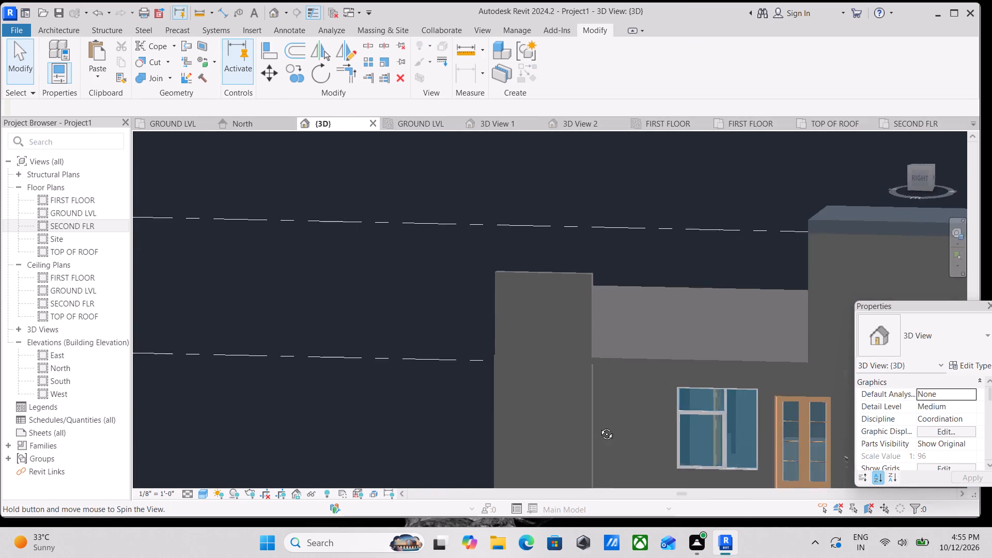
{"action": "middle_click_drag", "start_coordinate": [599, 426], "coordinate": [622, 449], "text": "shift"}
{"action": "scroll", "coordinate": [623, 444], "scroll_direction": "down", "scroll_amount": 3}
Examine the right facade's corner walls, windows, doors and first-floor slab edge in 3D on both storeys.
{"action": "middle_click_drag", "start_coordinate": [623, 442], "coordinate": [493, 296]}
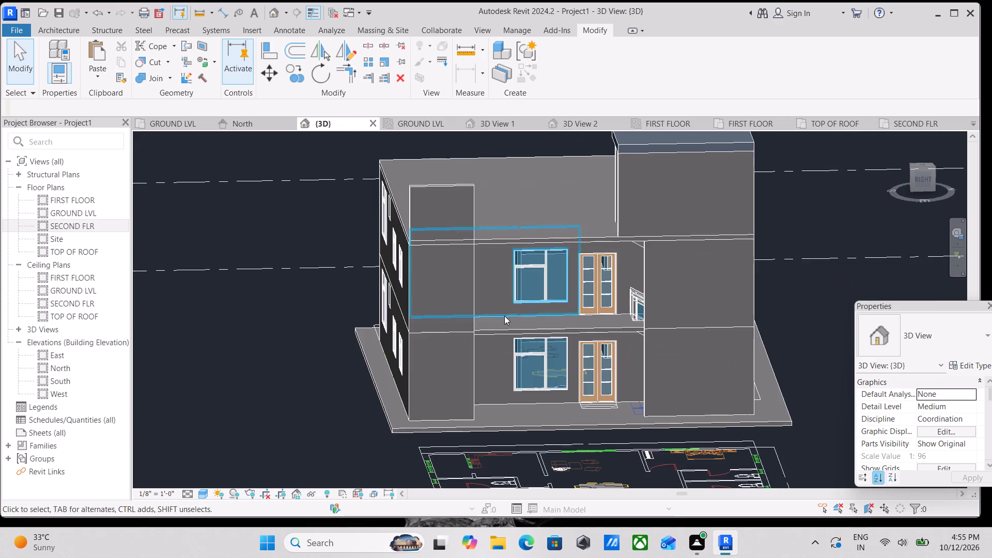
{"action": "scroll", "coordinate": [504, 316], "scroll_direction": "up", "scroll_amount": 6}
{"action": "scroll", "coordinate": [541, 328], "scroll_direction": "down", "scroll_amount": 3}
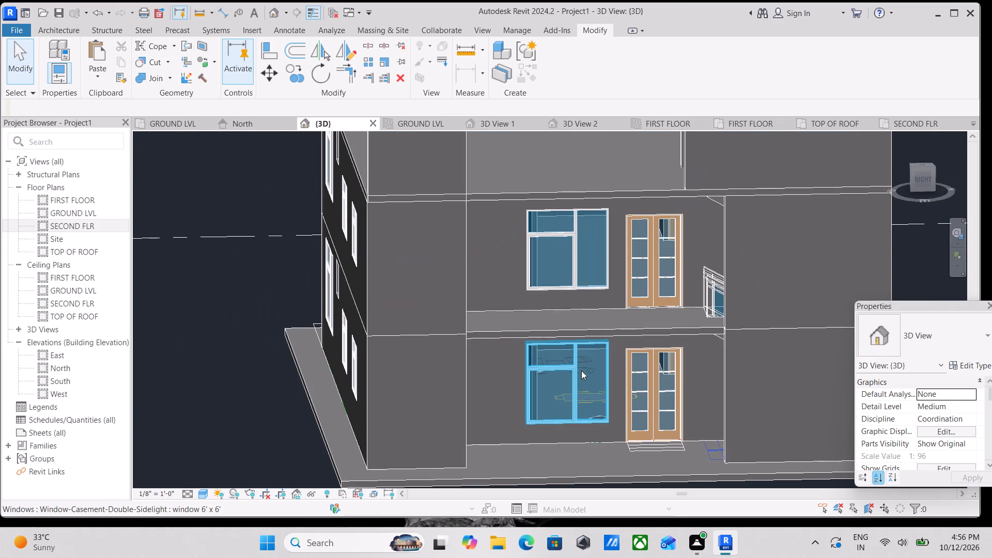
{"action": "middle_click_drag", "start_coordinate": [574, 378], "coordinate": [460, 342], "text": "shift"}
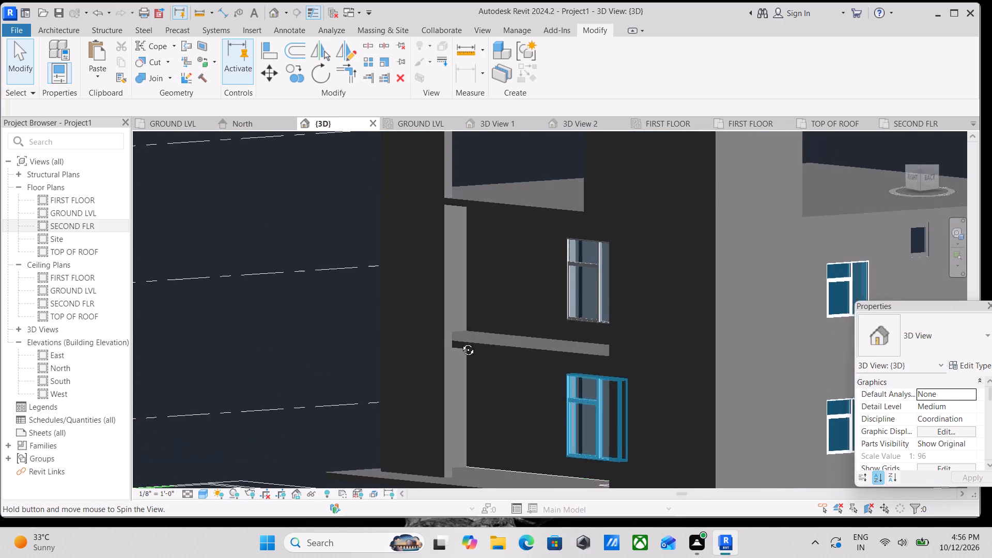
{"action": "middle_click_drag", "start_coordinate": [460, 342], "coordinate": [610, 427], "text": "shift"}
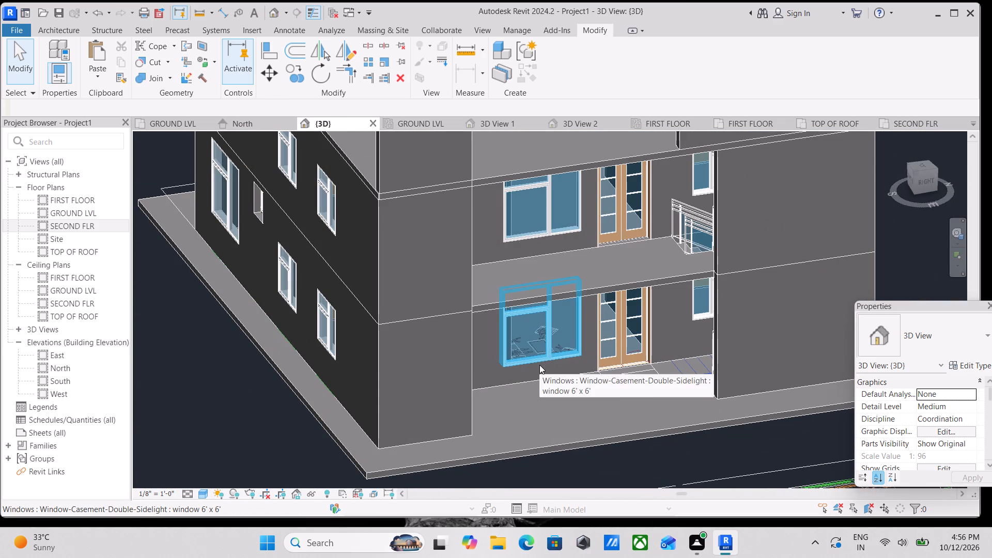
{"action": "scroll", "coordinate": [537, 332], "scroll_direction": "up", "scroll_amount": 3}
{"action": "middle_click_drag", "start_coordinate": [536, 332], "coordinate": [487, 377]}
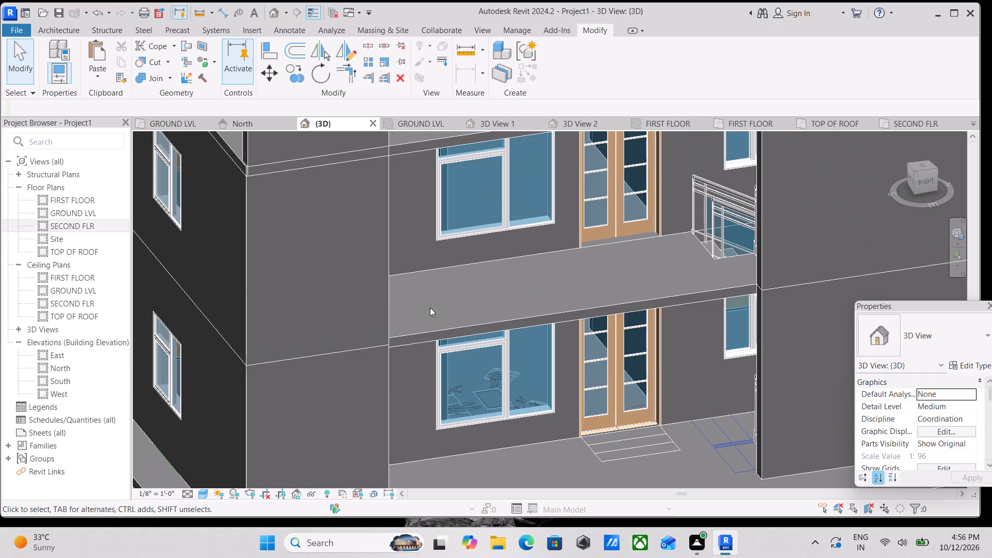
{"action": "left_click", "coordinate": [390, 293]}
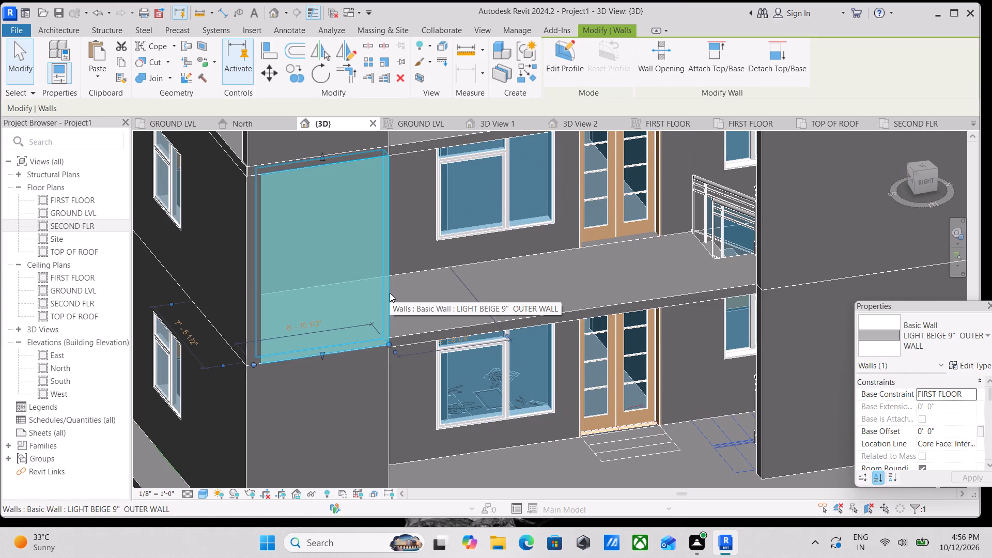
{"action": "key", "text": "Escape"}
{"action": "scroll", "coordinate": [388, 293], "scroll_direction": "down", "scroll_amount": 5}
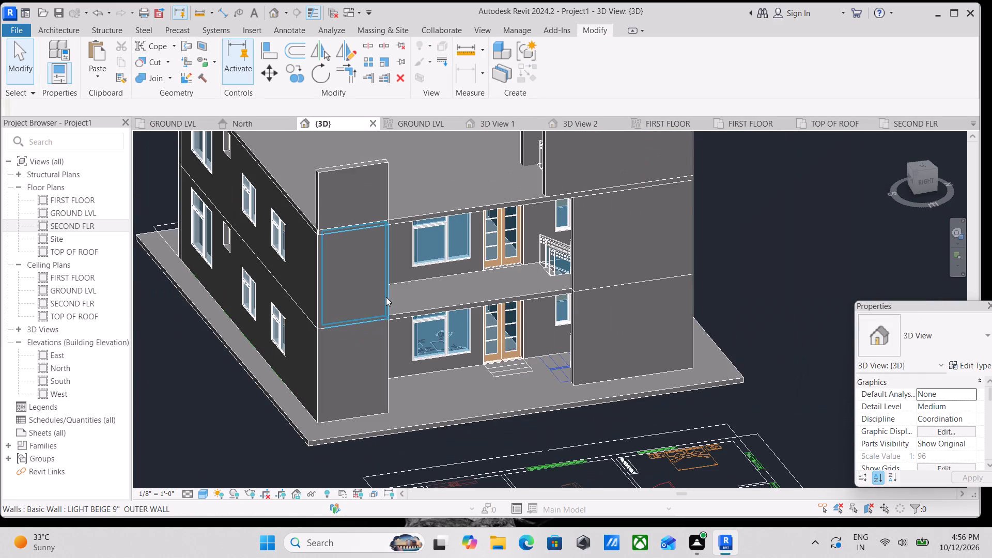
{"action": "scroll", "coordinate": [462, 363], "scroll_direction": "up", "scroll_amount": 1}
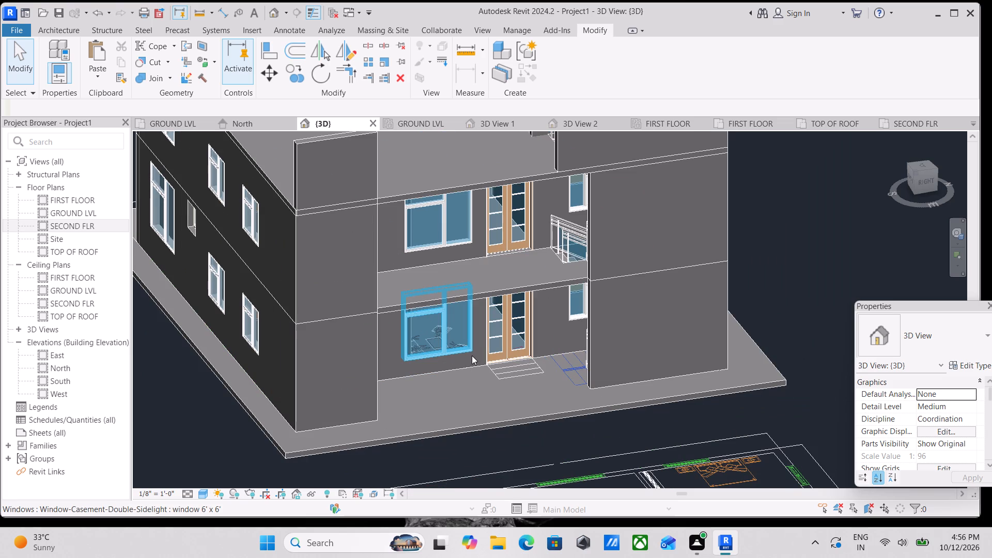
{"action": "scroll", "coordinate": [554, 352], "scroll_direction": "down", "scroll_amount": 1}
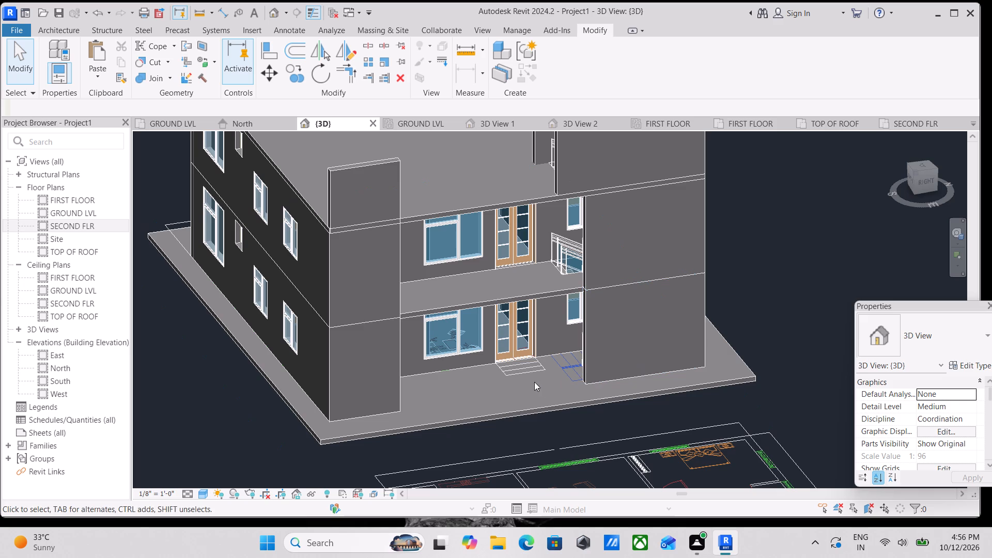
Extend the first-floor outer wall in front of the stairs towards the double doors, lining its end up with the roof-level wall above.
{"action": "middle_click_drag", "start_coordinate": [512, 382], "coordinate": [474, 299], "text": "shift"}
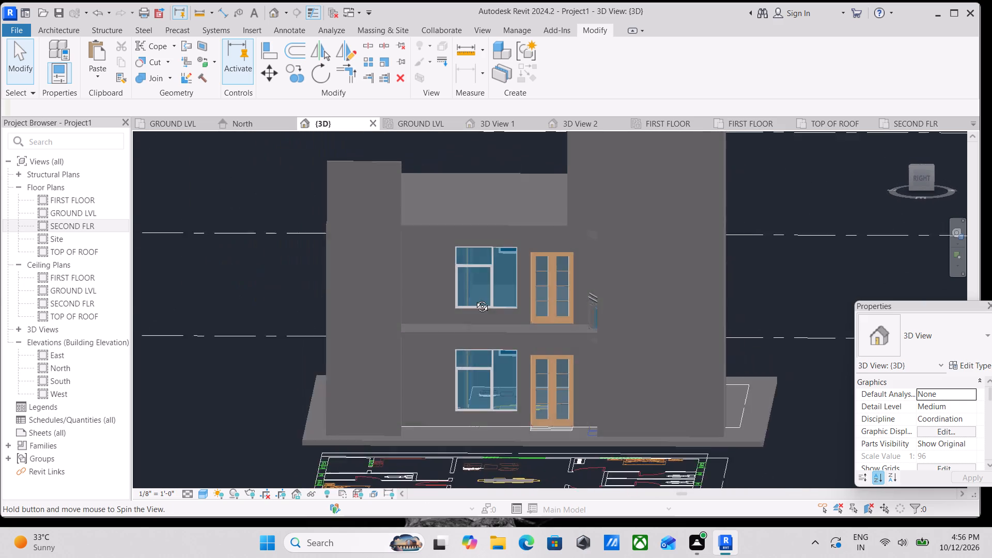
{"action": "middle_click_drag", "start_coordinate": [474, 299], "coordinate": [475, 285], "text": "shift"}
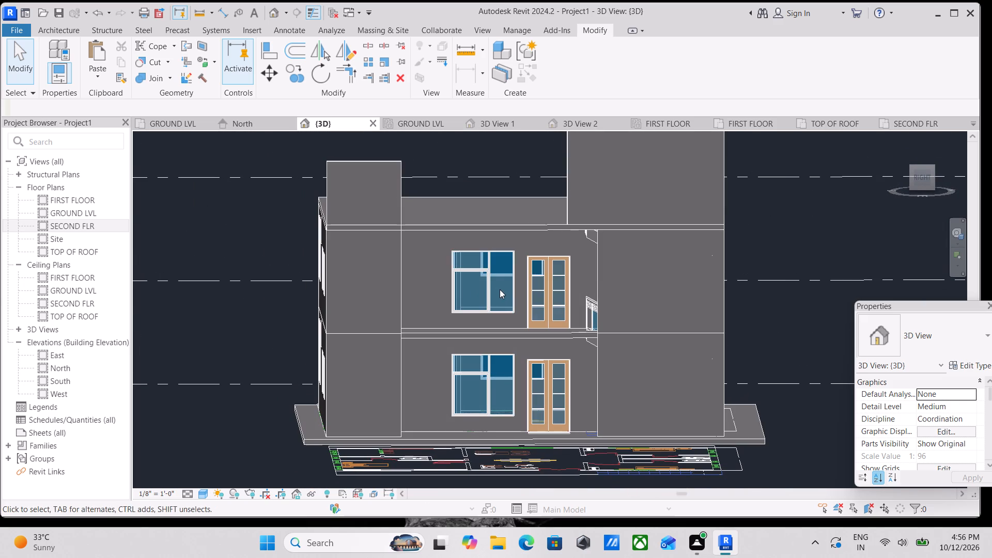
{"action": "left_click", "coordinate": [599, 292]}
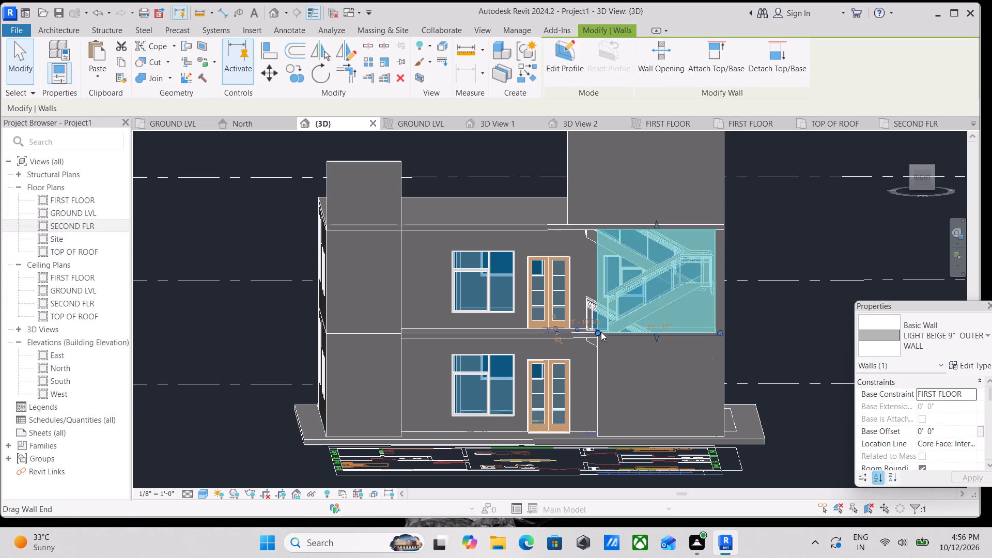
{"action": "scroll", "coordinate": [599, 333], "scroll_direction": "up", "scroll_amount": 7}
{"action": "left_click_drag", "start_coordinate": [597, 334], "coordinate": [572, 332]}
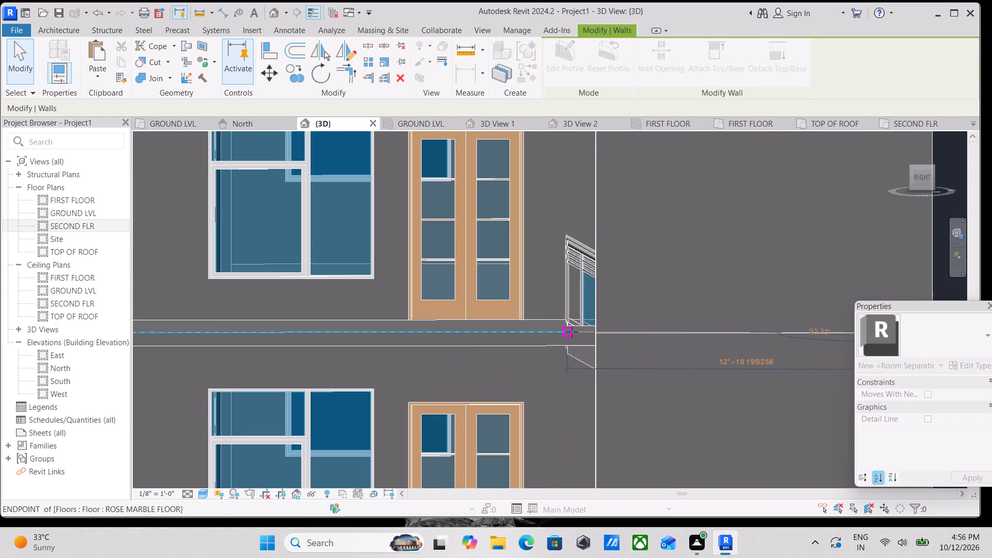
{"action": "left_click_drag", "start_coordinate": [572, 332], "coordinate": [559, 332]}
{"action": "scroll", "coordinate": [559, 331], "scroll_direction": "down", "scroll_amount": 6}
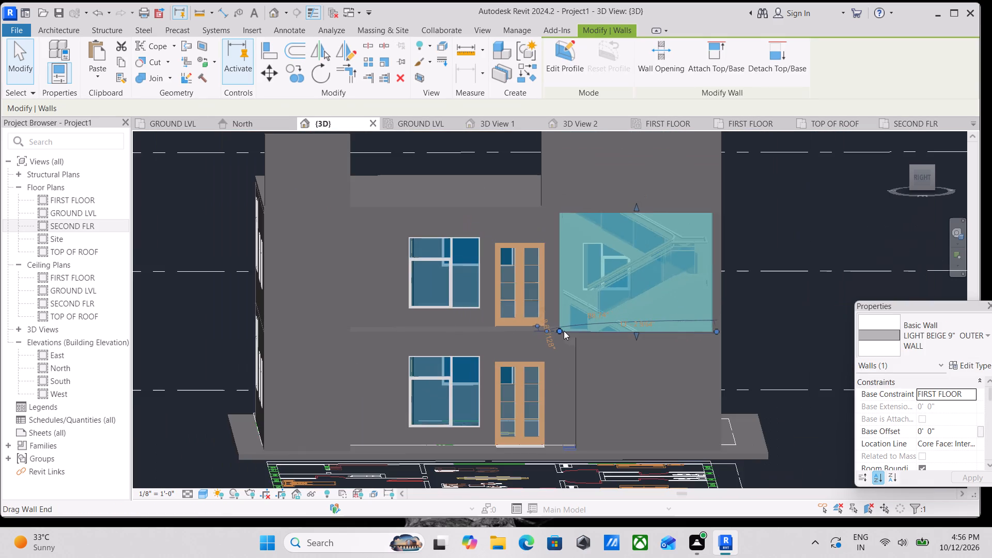
{"action": "scroll", "coordinate": [563, 331], "scroll_direction": "up", "scroll_amount": 3}
{"action": "left_click_drag", "start_coordinate": [560, 332], "coordinate": [547, 330]}
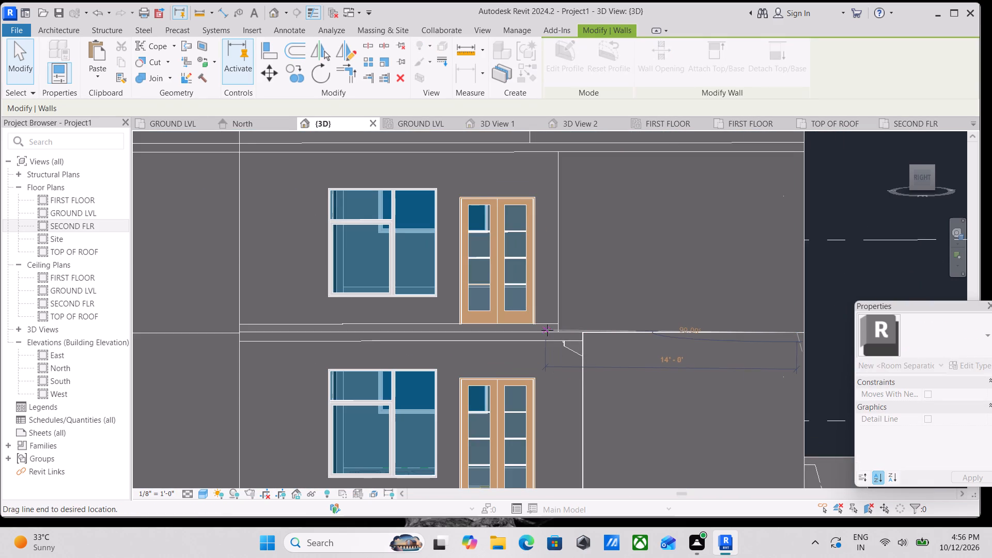
{"action": "left_click_drag", "start_coordinate": [547, 330], "coordinate": [530, 333]}
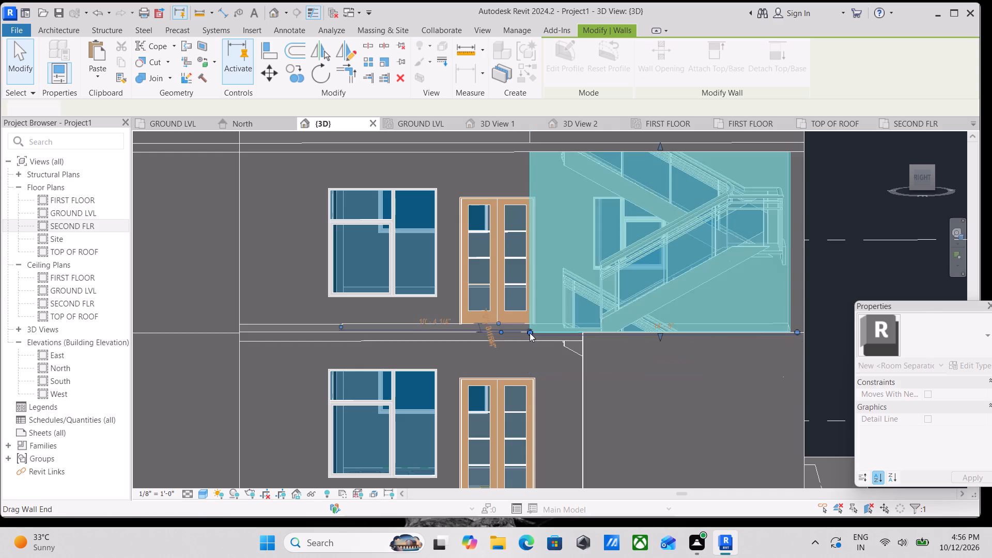
{"action": "scroll", "coordinate": [530, 333], "scroll_direction": "down", "scroll_amount": 4}
{"action": "scroll", "coordinate": [524, 277], "scroll_direction": "up", "scroll_amount": 3}
{"action": "key", "text": "Escape"}
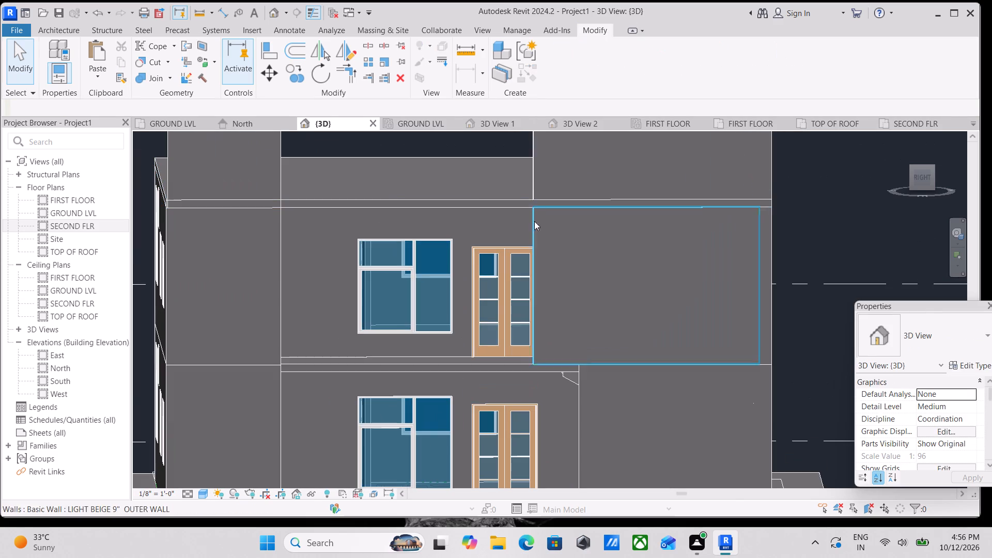
Extend the free end of the ground-level outer wall in front of the stairs partway towards the double doors.
{"action": "middle_click_drag", "start_coordinate": [546, 284], "coordinate": [557, 208]}
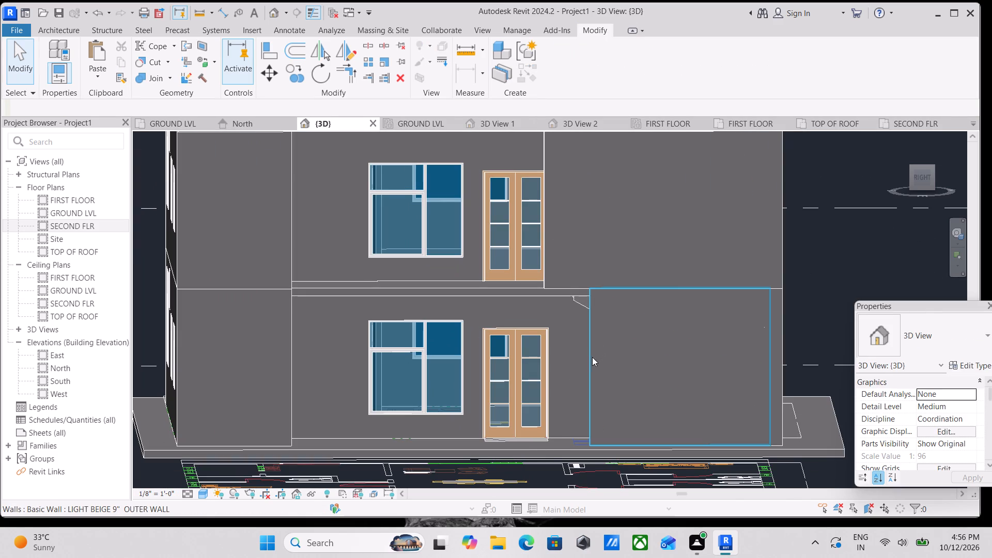
{"action": "left_click", "coordinate": [592, 358]}
{"action": "scroll", "coordinate": [594, 407], "scroll_direction": "up", "scroll_amount": 2}
{"action": "middle_click_drag", "start_coordinate": [594, 402], "coordinate": [589, 286]}
{"action": "scroll", "coordinate": [585, 332], "scroll_direction": "up", "scroll_amount": 4}
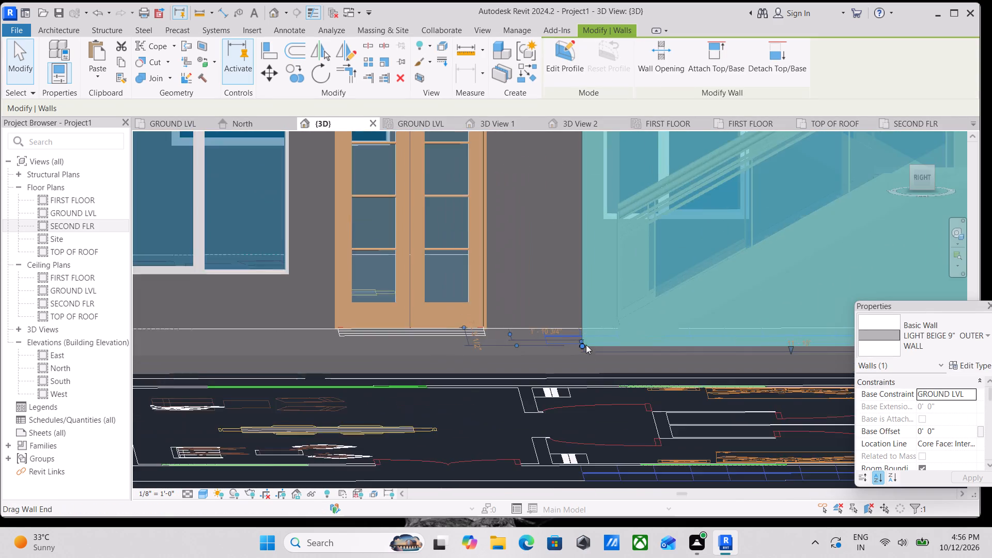
{"action": "scroll", "coordinate": [586, 345], "scroll_direction": "up", "scroll_amount": 3}
{"action": "left_click_drag", "start_coordinate": [580, 342], "coordinate": [525, 344]}
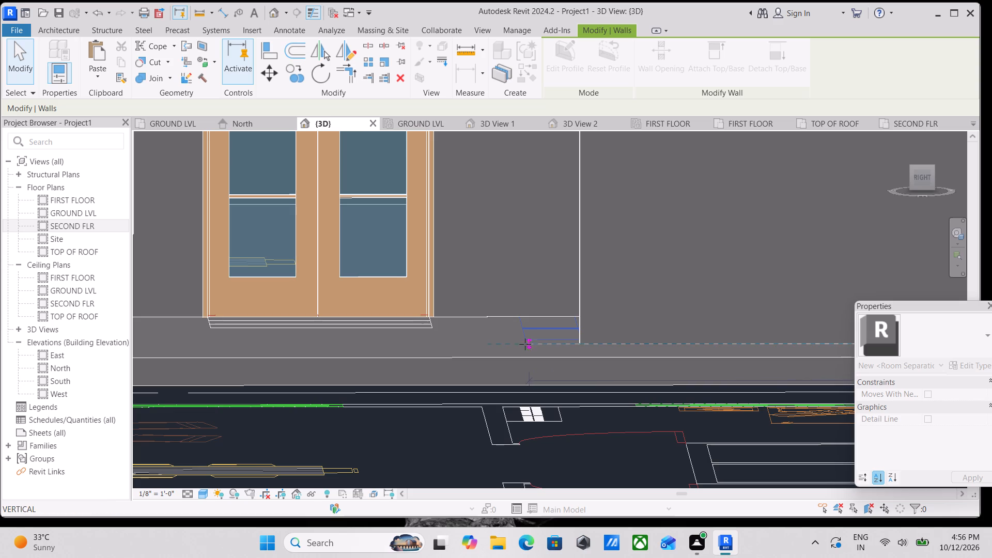
{"action": "left_click_drag", "start_coordinate": [525, 344], "coordinate": [509, 345]}
{"action": "scroll", "coordinate": [510, 344], "scroll_direction": "down", "scroll_amount": 11}
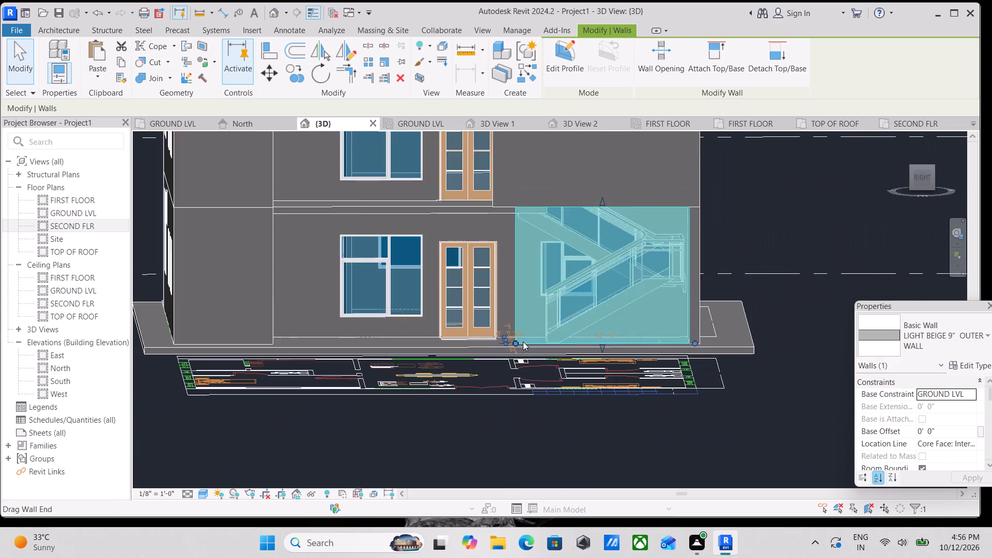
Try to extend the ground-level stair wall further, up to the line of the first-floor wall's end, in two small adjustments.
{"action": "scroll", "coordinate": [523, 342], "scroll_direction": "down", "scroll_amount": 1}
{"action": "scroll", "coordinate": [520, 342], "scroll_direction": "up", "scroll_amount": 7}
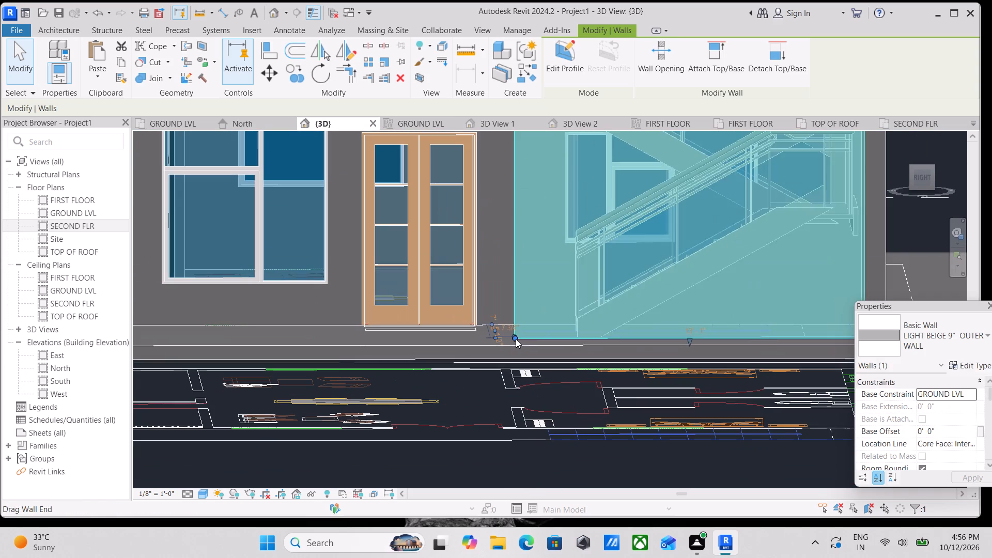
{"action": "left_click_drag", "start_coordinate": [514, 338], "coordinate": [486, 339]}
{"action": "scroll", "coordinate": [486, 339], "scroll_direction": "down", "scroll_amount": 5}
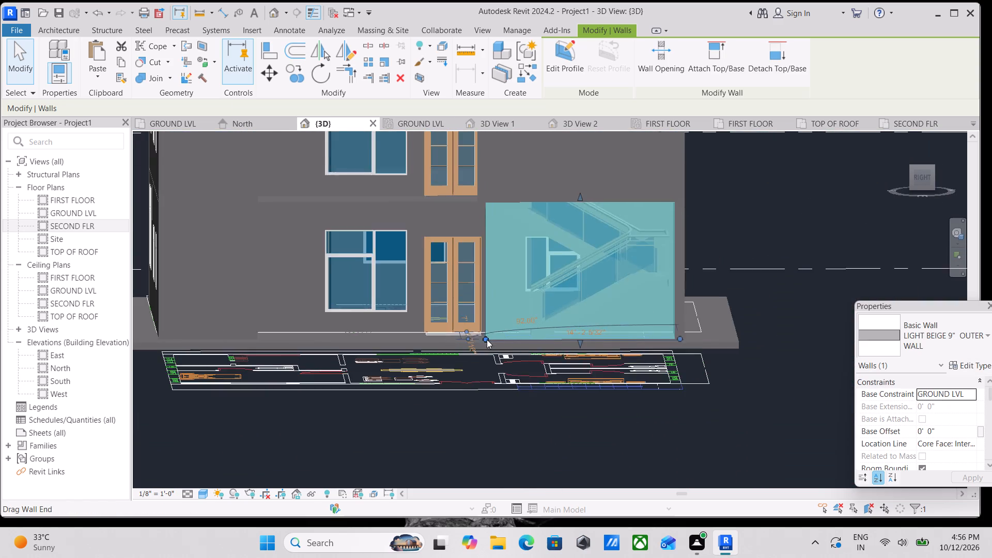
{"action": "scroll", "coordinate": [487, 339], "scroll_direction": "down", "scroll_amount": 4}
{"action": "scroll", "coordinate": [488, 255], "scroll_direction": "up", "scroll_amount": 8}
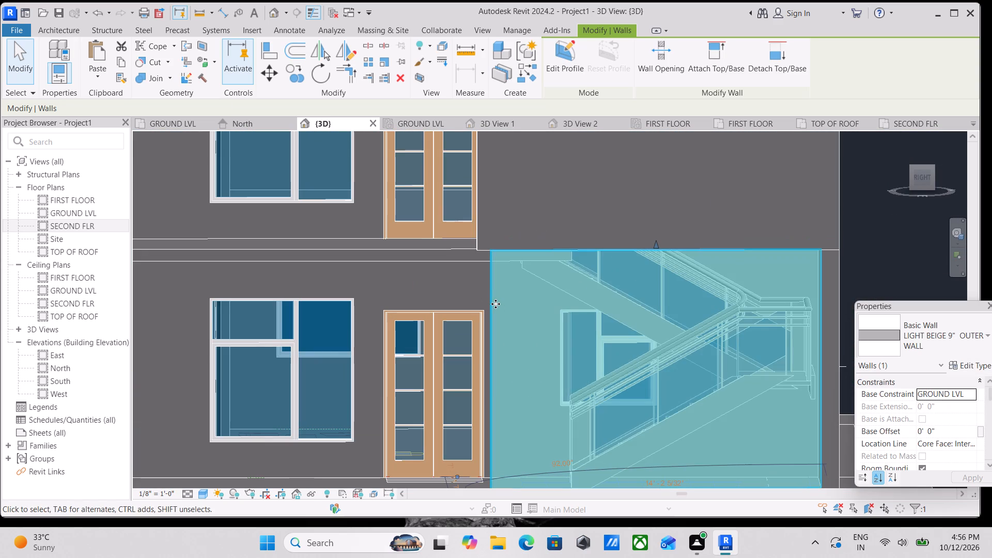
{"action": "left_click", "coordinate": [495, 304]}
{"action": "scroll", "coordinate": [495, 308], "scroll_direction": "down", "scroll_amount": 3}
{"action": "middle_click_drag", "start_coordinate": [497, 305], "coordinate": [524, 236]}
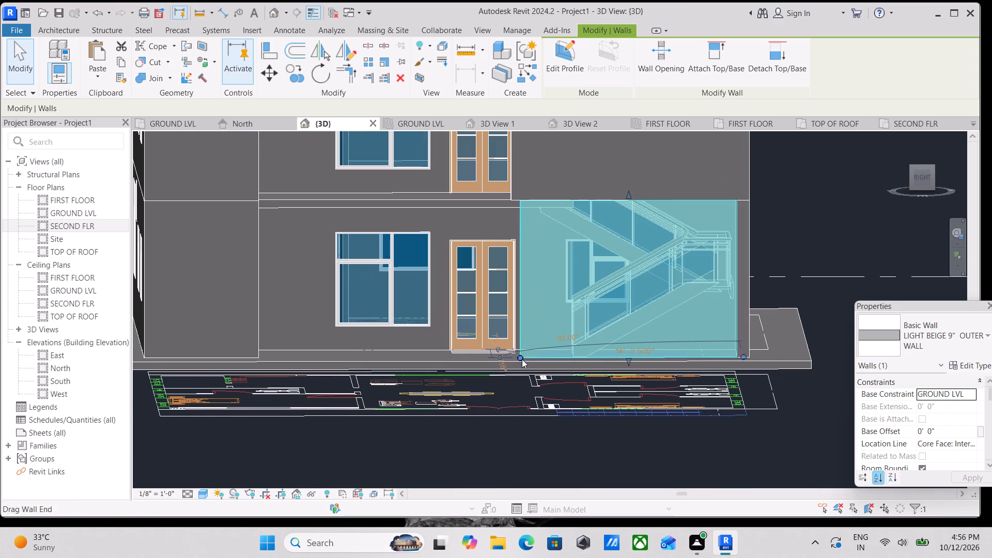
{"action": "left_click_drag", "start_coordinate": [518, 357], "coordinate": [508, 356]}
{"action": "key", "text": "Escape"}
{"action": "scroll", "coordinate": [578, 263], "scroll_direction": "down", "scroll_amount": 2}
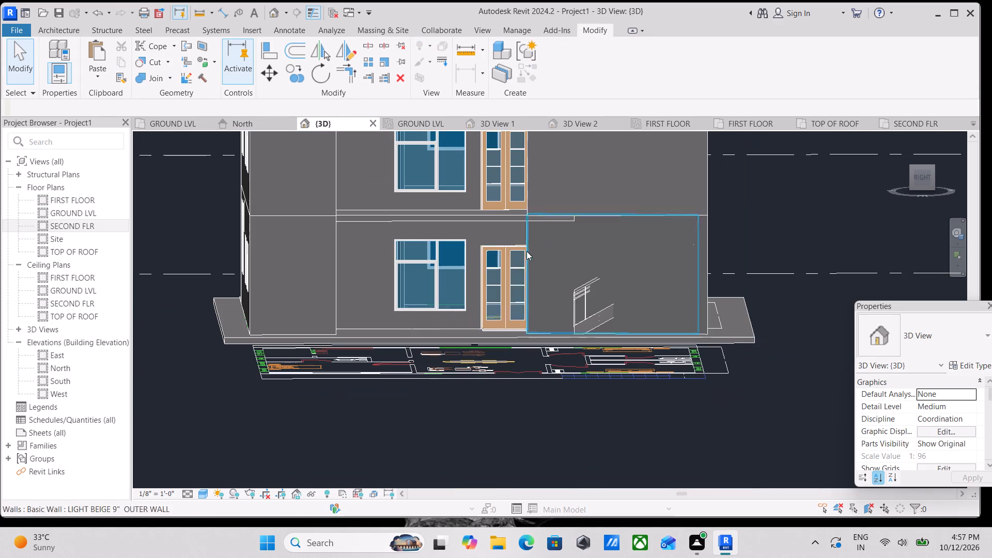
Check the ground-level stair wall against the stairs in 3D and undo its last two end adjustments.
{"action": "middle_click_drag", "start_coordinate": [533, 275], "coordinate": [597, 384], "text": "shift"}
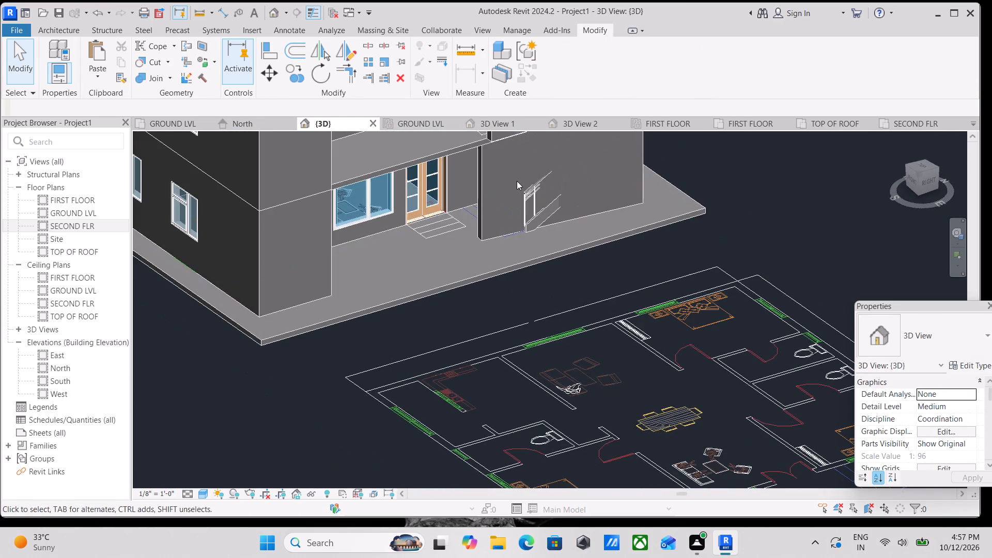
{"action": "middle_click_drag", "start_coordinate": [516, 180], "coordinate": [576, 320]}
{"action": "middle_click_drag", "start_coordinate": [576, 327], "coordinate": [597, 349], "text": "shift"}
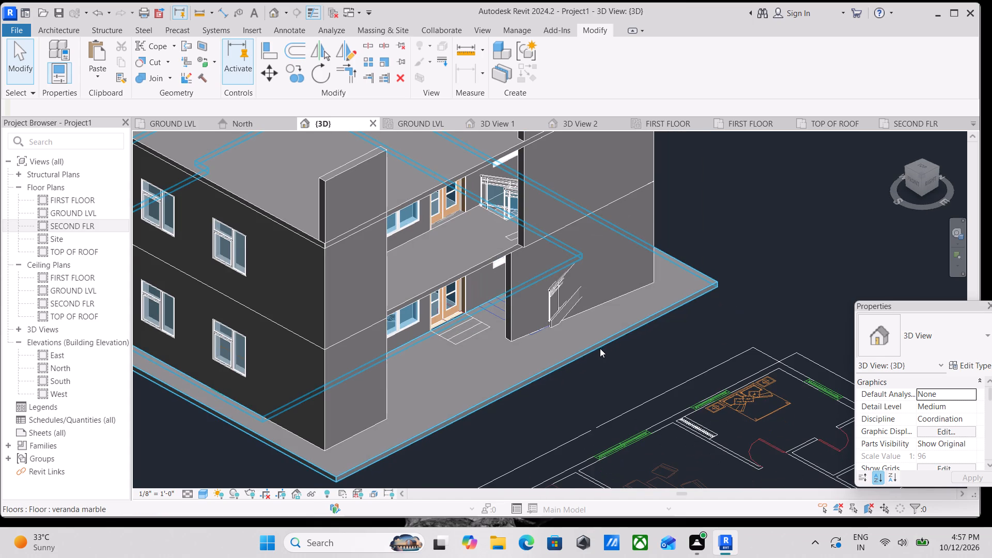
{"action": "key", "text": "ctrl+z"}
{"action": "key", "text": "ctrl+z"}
Extend the ground-level stair wall's free end along its own line until it nearly meets the end of the first-floor wall above.
{"action": "scroll", "coordinate": [584, 335], "scroll_direction": "down", "scroll_amount": 5}
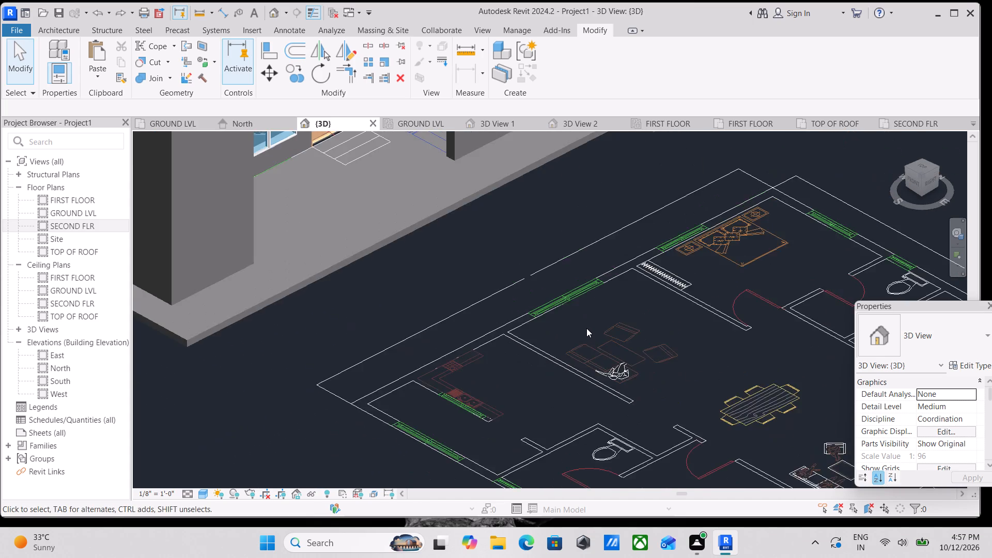
{"action": "scroll", "coordinate": [586, 328], "scroll_direction": "down", "scroll_amount": 6}
{"action": "middle_click_drag", "start_coordinate": [590, 313], "coordinate": [587, 401]}
{"action": "scroll", "coordinate": [548, 277], "scroll_direction": "up", "scroll_amount": 4}
{"action": "scroll", "coordinate": [524, 347], "scroll_direction": "up", "scroll_amount": 2}
{"action": "left_click", "coordinate": [522, 367]}
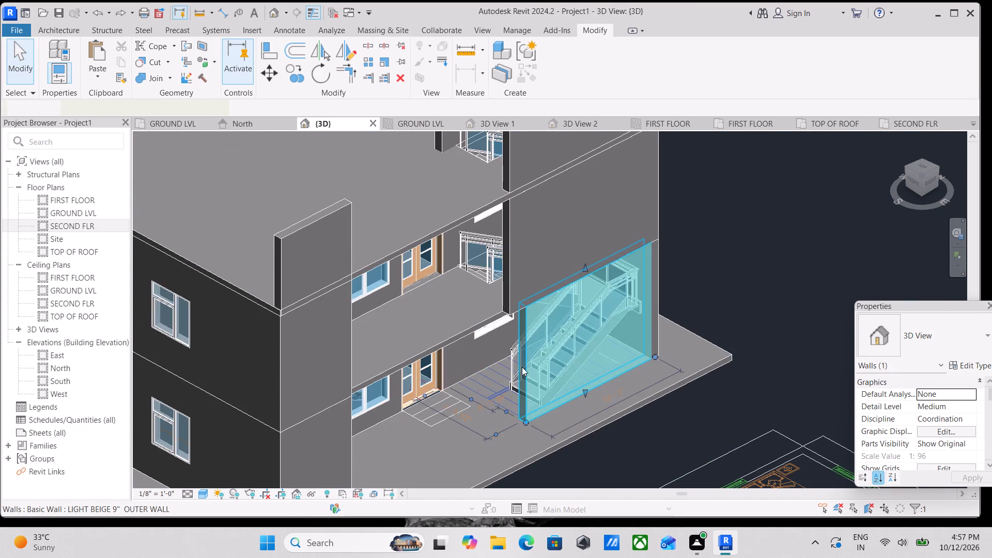
{"action": "scroll", "coordinate": [526, 408], "scroll_direction": "up", "scroll_amount": 9}
{"action": "left_click_drag", "start_coordinate": [521, 423], "coordinate": [474, 447]}
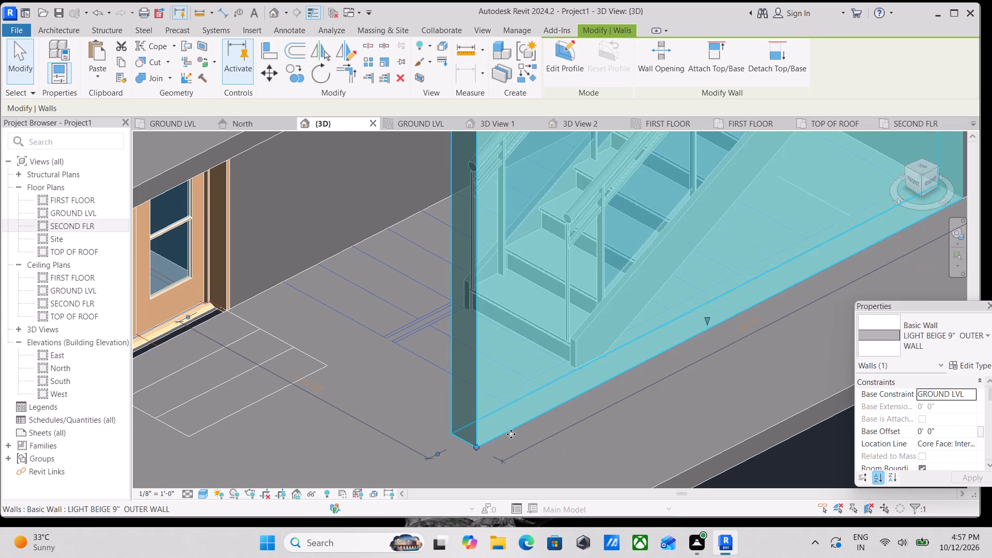
{"action": "scroll", "coordinate": [510, 434], "scroll_direction": "down", "scroll_amount": 5}
{"action": "key", "text": "grave"}
{"action": "key", "text": "grave"}
{"action": "scroll", "coordinate": [537, 418], "scroll_direction": "down", "scroll_amount": 2}
{"action": "key", "text": "Escape"}
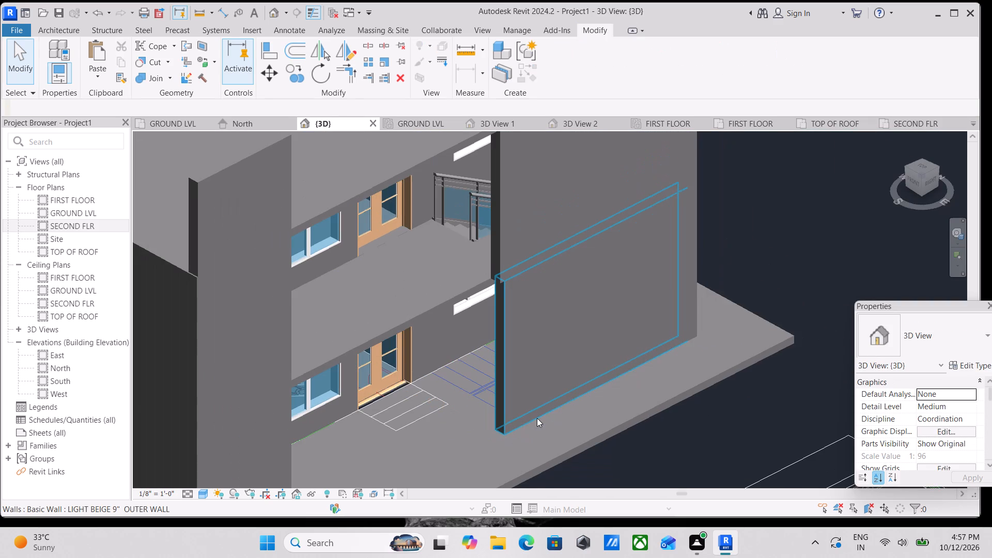
Pull the first-floor stair wall's lower end back to align with the top corner of the ground-level wall below.
{"action": "middle_click_drag", "start_coordinate": [547, 420], "coordinate": [475, 292], "text": "shift"}
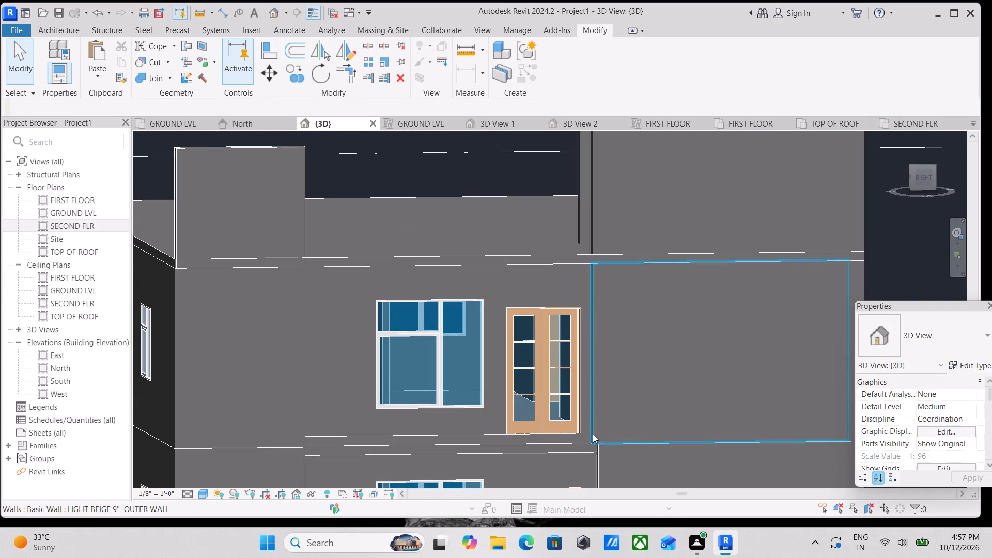
{"action": "scroll", "coordinate": [593, 434], "scroll_direction": "up", "scroll_amount": 1}
{"action": "middle_click_drag", "start_coordinate": [593, 434], "coordinate": [560, 299]}
{"action": "left_click", "coordinate": [559, 292]}
{"action": "scroll", "coordinate": [569, 314], "scroll_direction": "up", "scroll_amount": 15}
{"action": "left_click_drag", "start_coordinate": [568, 278], "coordinate": [574, 278]}
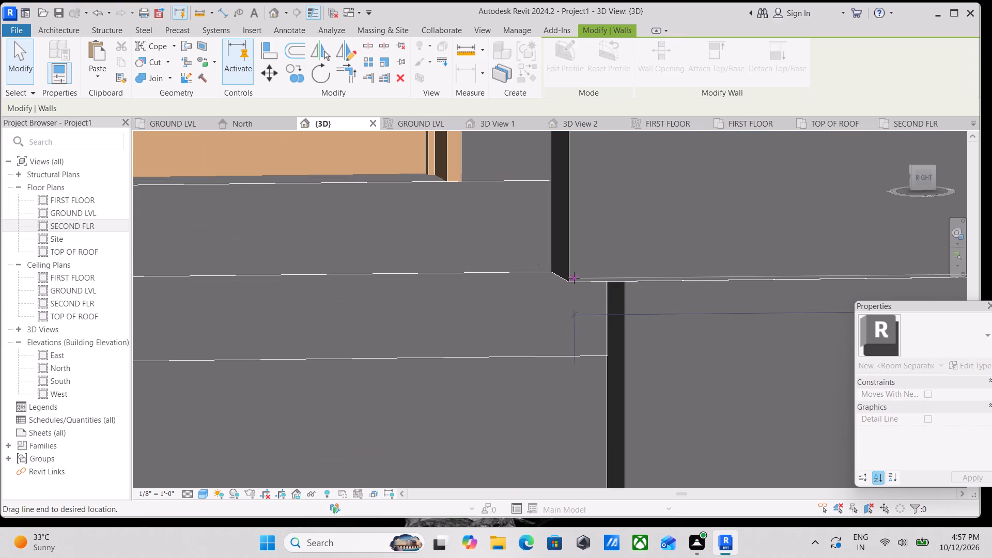
{"action": "left_click_drag", "start_coordinate": [574, 278], "coordinate": [622, 281]}
{"action": "scroll", "coordinate": [622, 281], "scroll_direction": "down", "scroll_amount": 4}
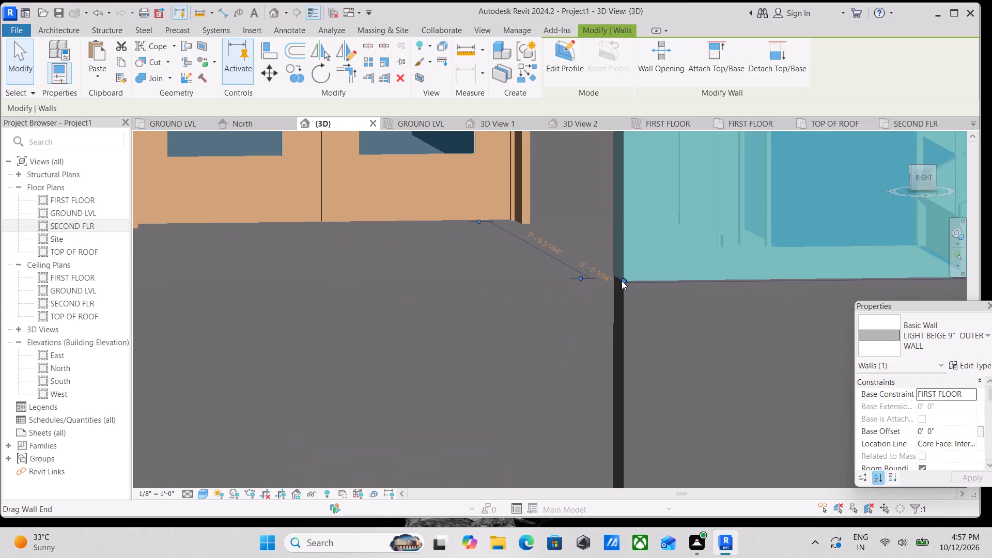
{"action": "scroll", "coordinate": [622, 281], "scroll_direction": "down", "scroll_amount": 4}
{"action": "key", "text": "Escape"}
{"action": "scroll", "coordinate": [623, 308], "scroll_direction": "down", "scroll_amount": 7}
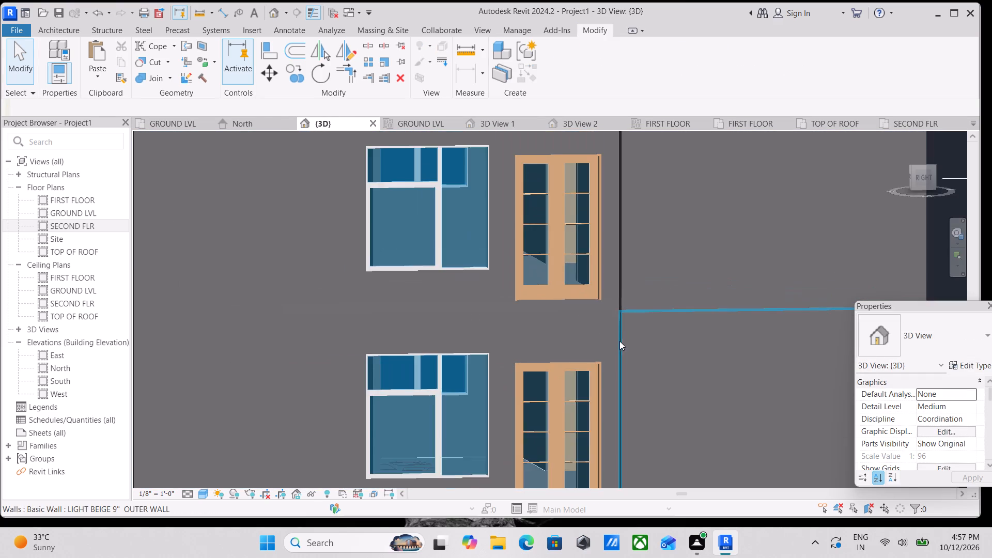
Examine the aligned stair walls, first-floor slab edge and door openings of the right facade in 3D from several angles.
{"action": "middle_click_drag", "start_coordinate": [622, 342], "coordinate": [686, 441], "text": "shift"}
{"action": "scroll", "coordinate": [639, 370], "scroll_direction": "down", "scroll_amount": 1, "text": "shift"}
{"action": "scroll", "coordinate": [559, 233], "scroll_direction": "down", "scroll_amount": 2}
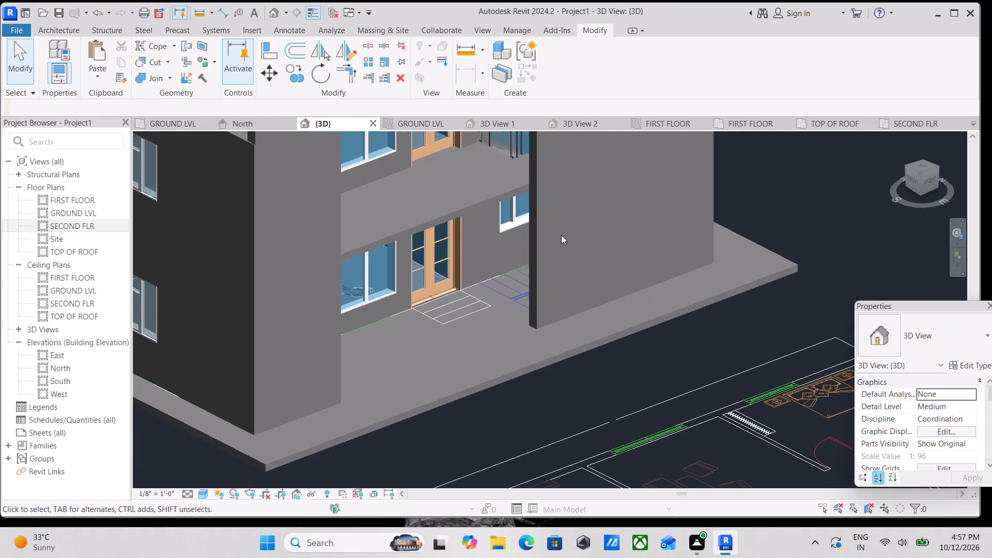
{"action": "middle_click_drag", "start_coordinate": [570, 265], "coordinate": [518, 257], "text": "shift"}
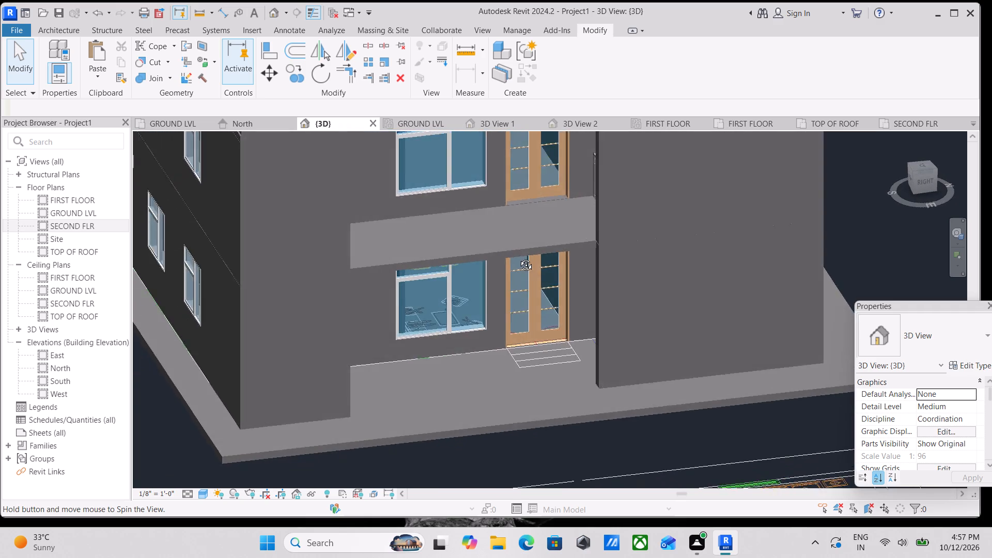
{"action": "middle_click_drag", "start_coordinate": [518, 257], "coordinate": [514, 257], "text": "shift"}
{"action": "middle_click_drag", "start_coordinate": [501, 266], "coordinate": [442, 236], "text": "shift"}
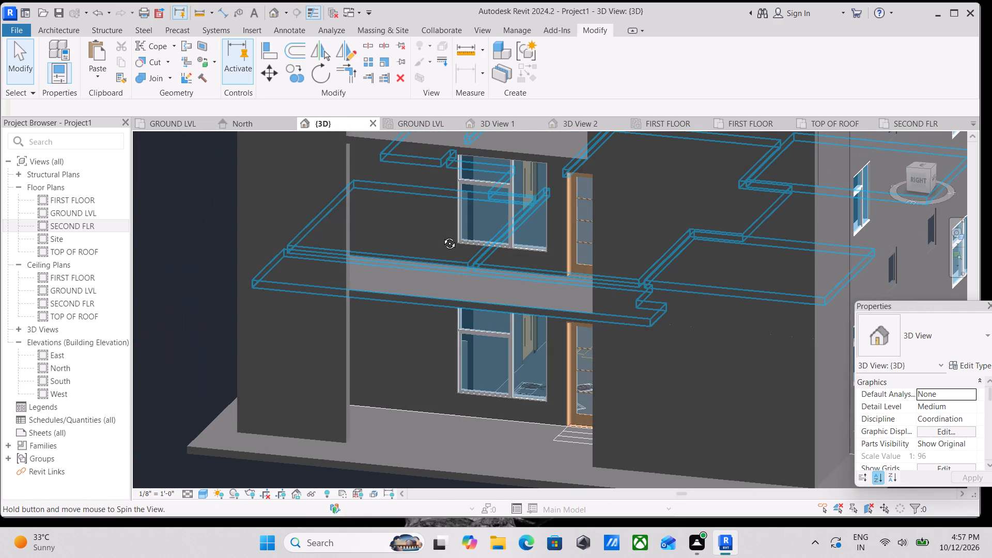
{"action": "middle_click_drag", "start_coordinate": [442, 236], "coordinate": [444, 236], "text": "shift"}
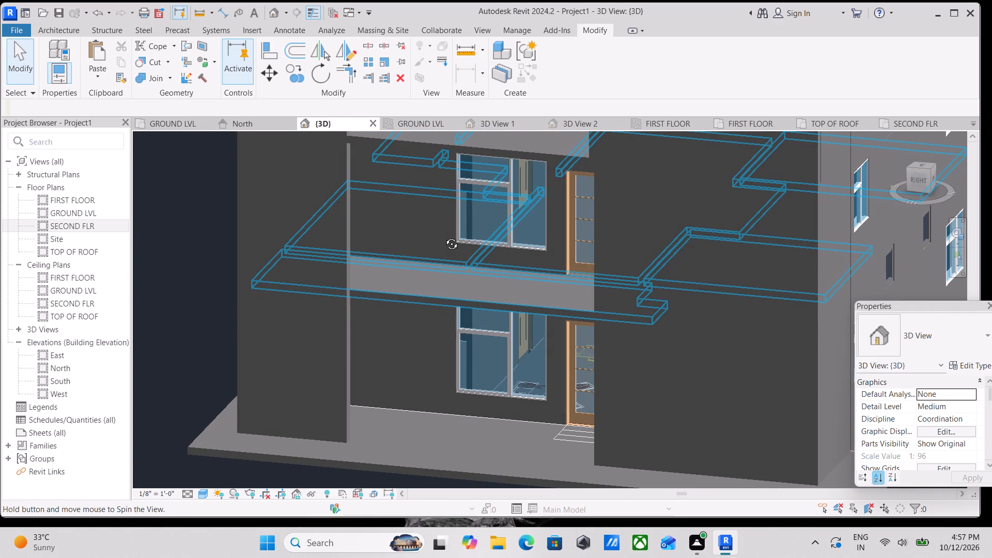
{"action": "middle_click_drag", "start_coordinate": [444, 236], "coordinate": [447, 237], "text": "shift"}
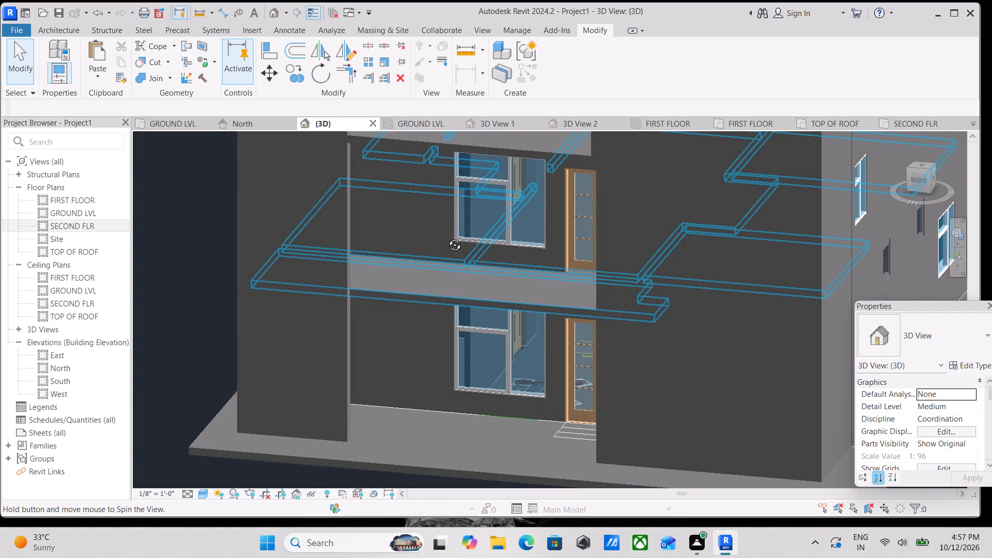
{"action": "middle_click_drag", "start_coordinate": [447, 237], "coordinate": [519, 238], "text": "shift"}
{"action": "scroll", "coordinate": [519, 240], "scroll_direction": "down", "scroll_amount": 5}
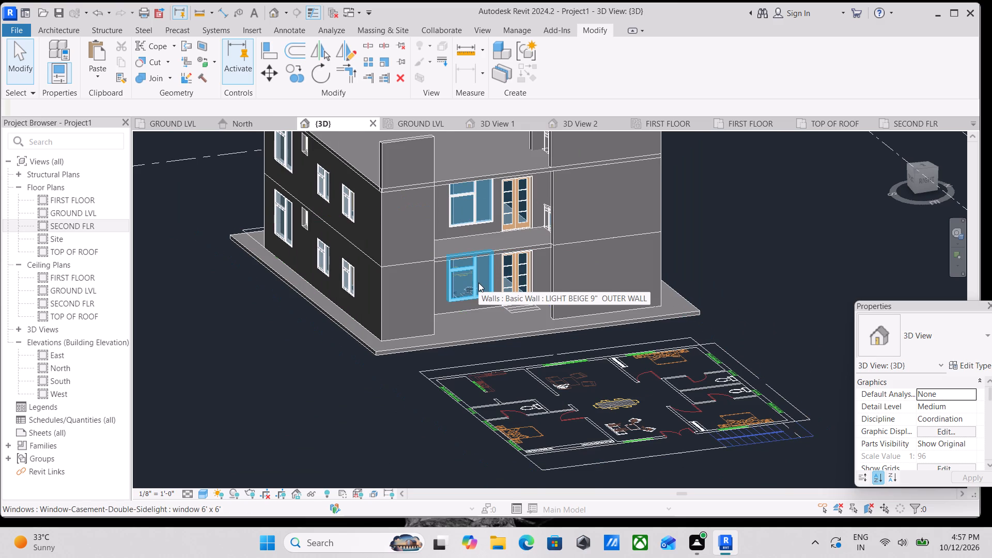
{"action": "scroll", "coordinate": [478, 283], "scroll_direction": "down", "scroll_amount": 3}
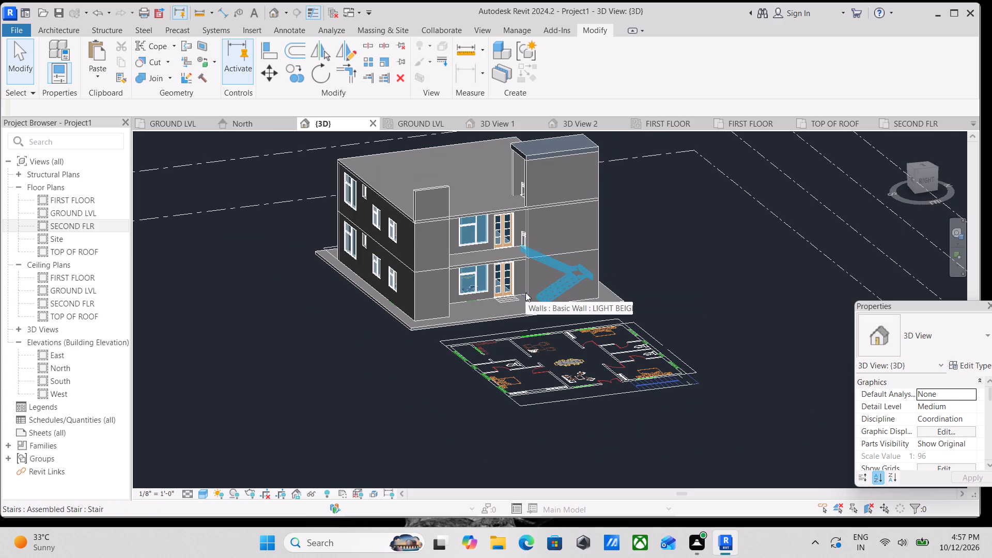
{"action": "scroll", "coordinate": [514, 282], "scroll_direction": "up", "scroll_amount": 6}
{"action": "scroll", "coordinate": [496, 257], "scroll_direction": "down", "scroll_amount": 2}
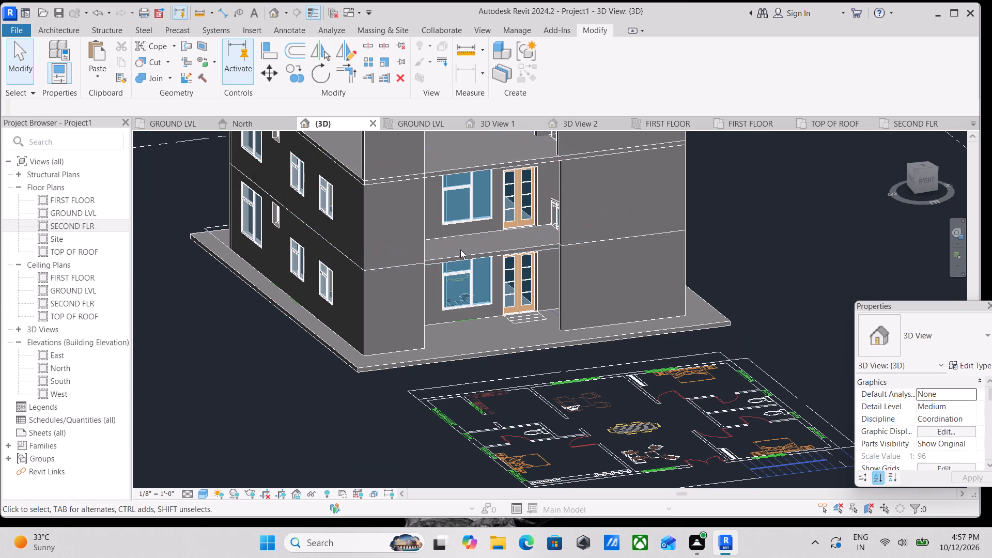
Examine the right facade, the rooftop stair enclosure and its open front in 3D from several angles.
{"action": "scroll", "coordinate": [460, 250], "scroll_direction": "down", "scroll_amount": 2}
{"action": "scroll", "coordinate": [460, 250], "scroll_direction": "up", "scroll_amount": 2}
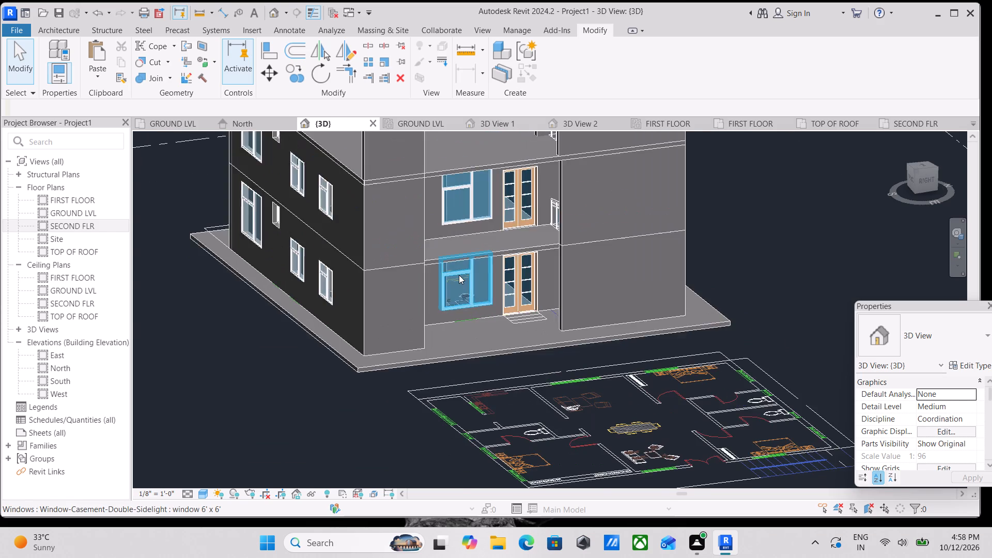
{"action": "scroll", "coordinate": [459, 275], "scroll_direction": "up", "scroll_amount": 4}
{"action": "scroll", "coordinate": [459, 275], "scroll_direction": "down", "scroll_amount": 2}
{"action": "middle_click_drag", "start_coordinate": [476, 278], "coordinate": [326, 306]}
{"action": "middle_click_drag", "start_coordinate": [538, 254], "coordinate": [518, 262]}
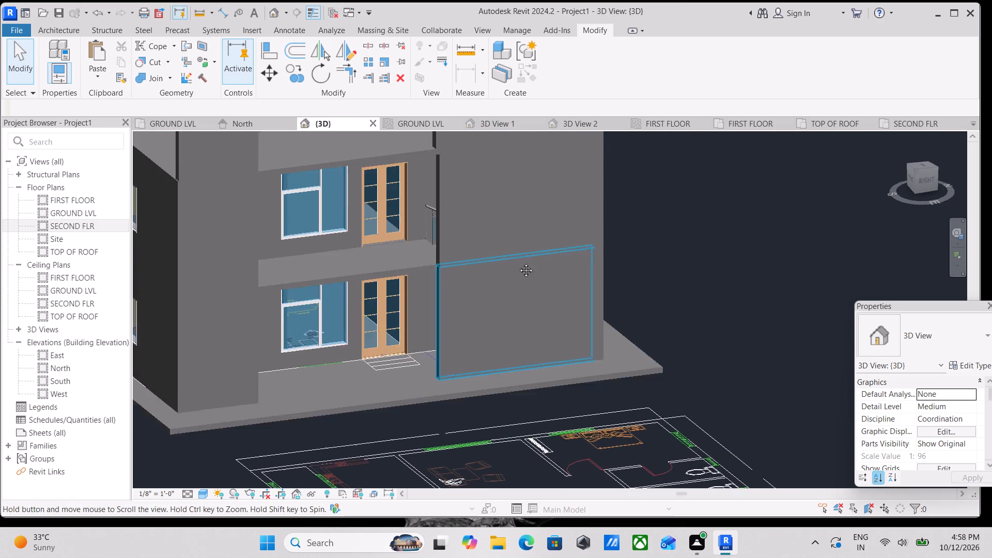
{"action": "middle_click_drag", "start_coordinate": [518, 262], "coordinate": [418, 307]}
{"action": "scroll", "coordinate": [422, 290], "scroll_direction": "down", "scroll_amount": 1}
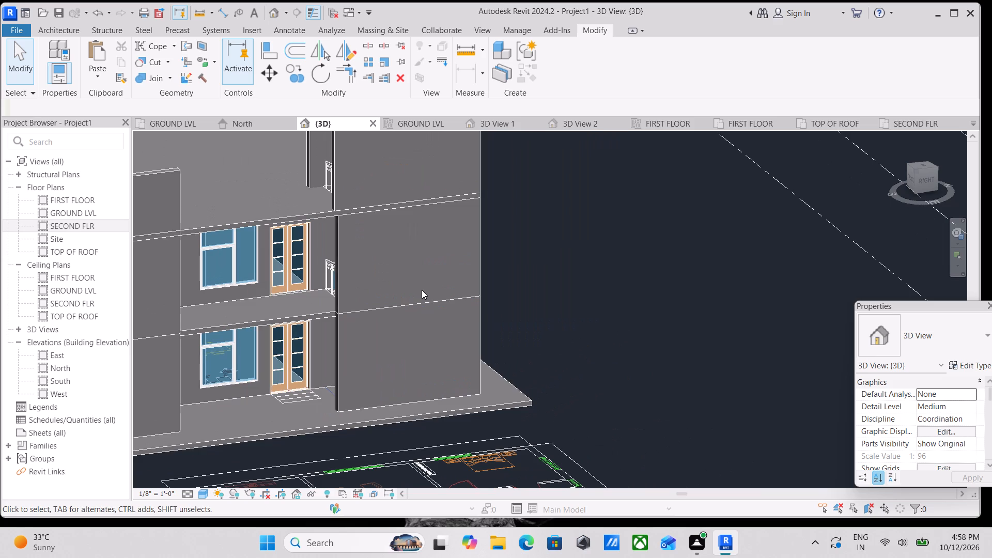
{"action": "middle_click_drag", "start_coordinate": [440, 271], "coordinate": [439, 337]}
{"action": "scroll", "coordinate": [435, 314], "scroll_direction": "down", "scroll_amount": 1}
{"action": "middle_click_drag", "start_coordinate": [435, 314], "coordinate": [505, 348]}
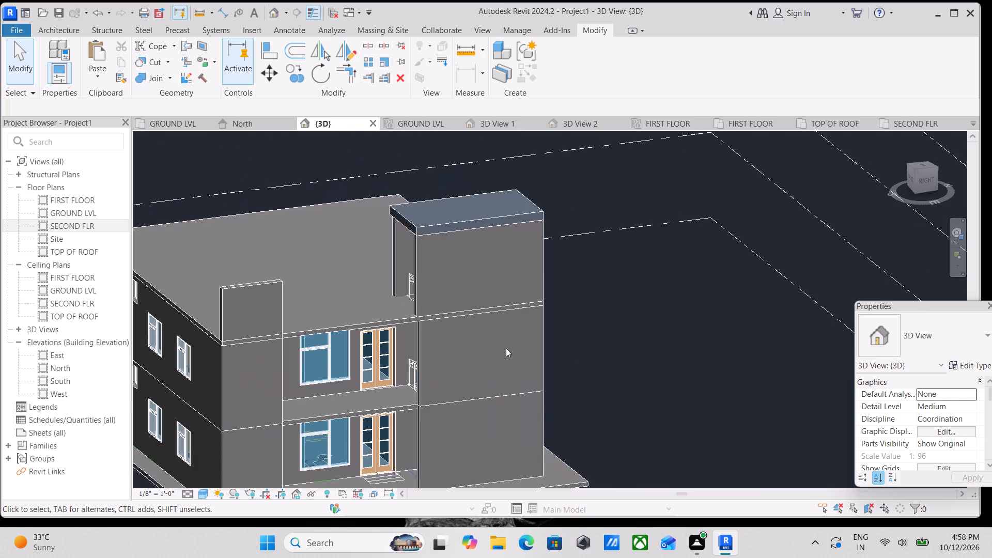
{"action": "scroll", "coordinate": [482, 315], "scroll_direction": "down", "scroll_amount": 2}
{"action": "middle_click_drag", "start_coordinate": [482, 315], "coordinate": [503, 332]}
{"action": "scroll", "coordinate": [442, 310], "scroll_direction": "up", "scroll_amount": 4}
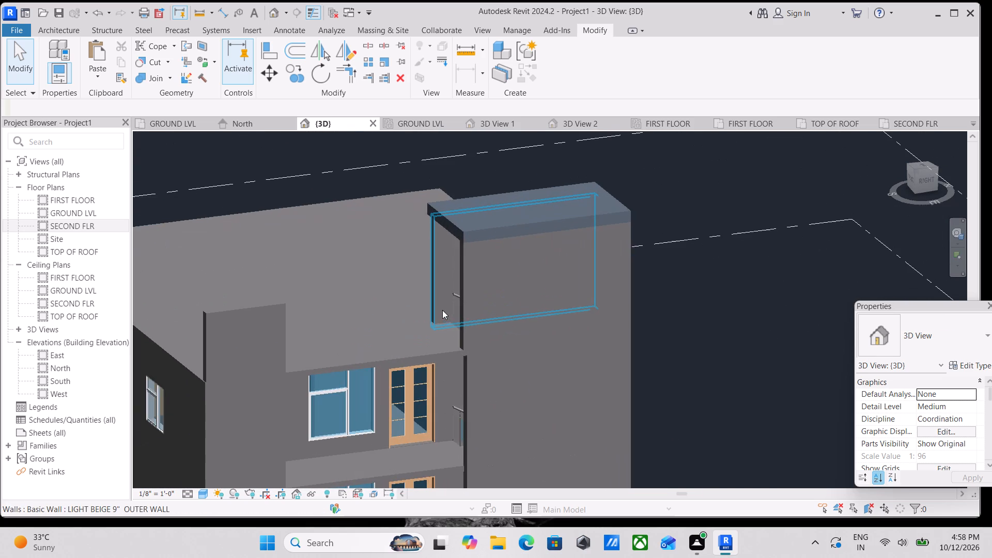
{"action": "middle_click_drag", "start_coordinate": [380, 369], "coordinate": [401, 382], "text": "shift"}
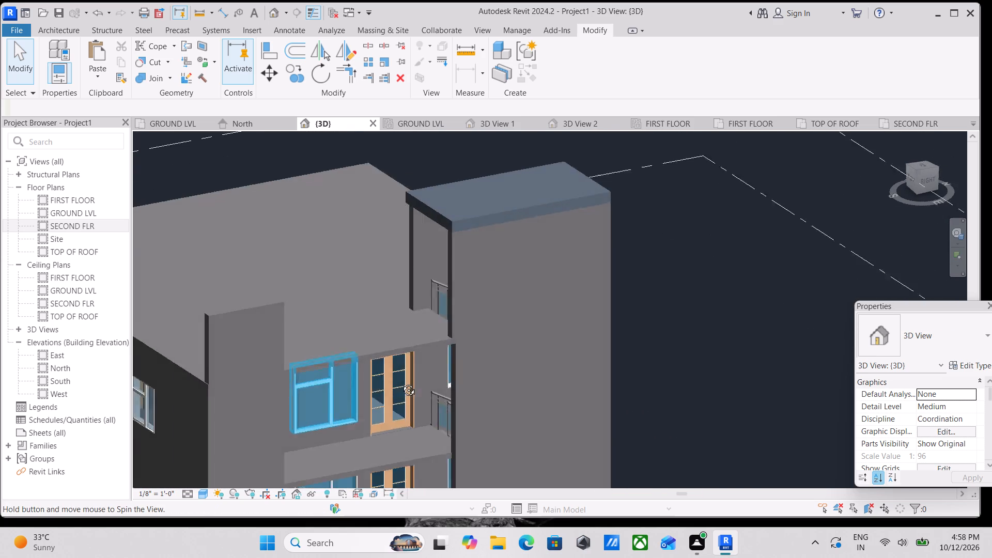
{"action": "middle_click_drag", "start_coordinate": [401, 382], "coordinate": [507, 408], "text": "shift"}
{"action": "middle_click_drag", "start_coordinate": [400, 378], "coordinate": [468, 384]}
{"action": "scroll", "coordinate": [447, 354], "scroll_direction": "down", "scroll_amount": 2}
{"action": "middle_click_drag", "start_coordinate": [447, 354], "coordinate": [455, 360]}
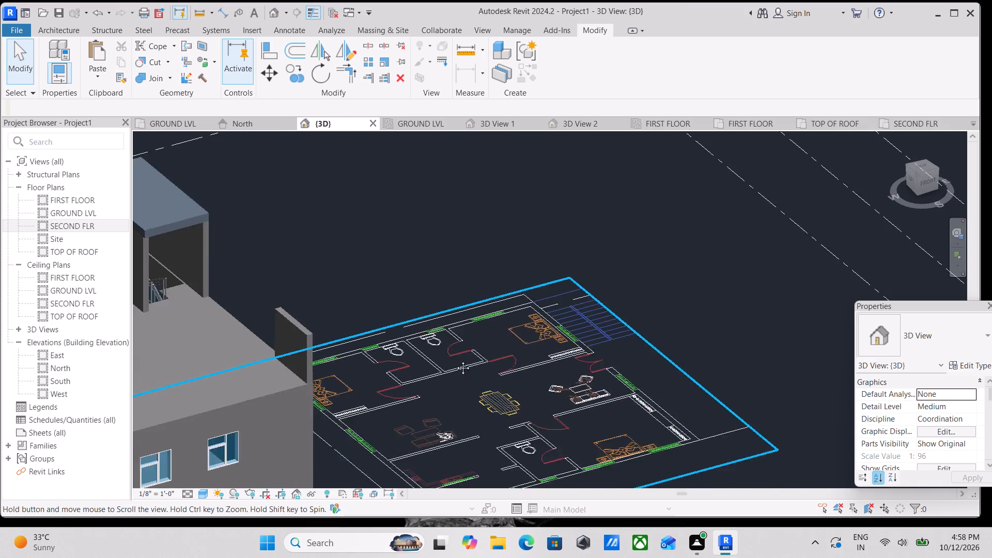
{"action": "middle_click_drag", "start_coordinate": [455, 360], "coordinate": [590, 407]}
{"action": "scroll", "coordinate": [377, 357], "scroll_direction": "up", "scroll_amount": 3}
{"action": "middle_click_drag", "start_coordinate": [285, 369], "coordinate": [319, 401]}
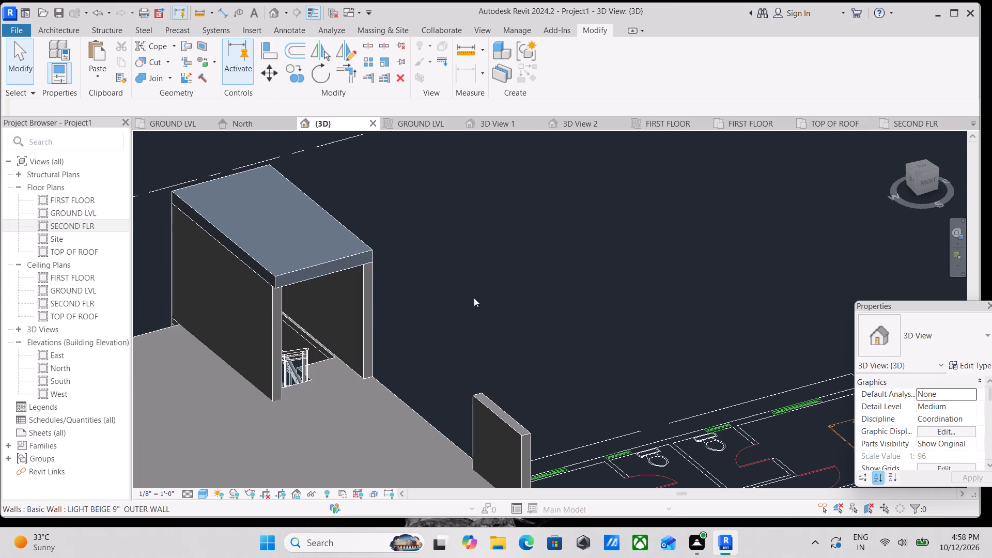
Set up a new LIGHT BEIGE 9" outer wall with base constraint SECOND FLR and top constraint up to level TOP OF ROOF.
{"action": "left_click", "coordinate": [924, 184]}
{"action": "scroll", "coordinate": [566, 335], "scroll_direction": "up", "scroll_amount": 2}
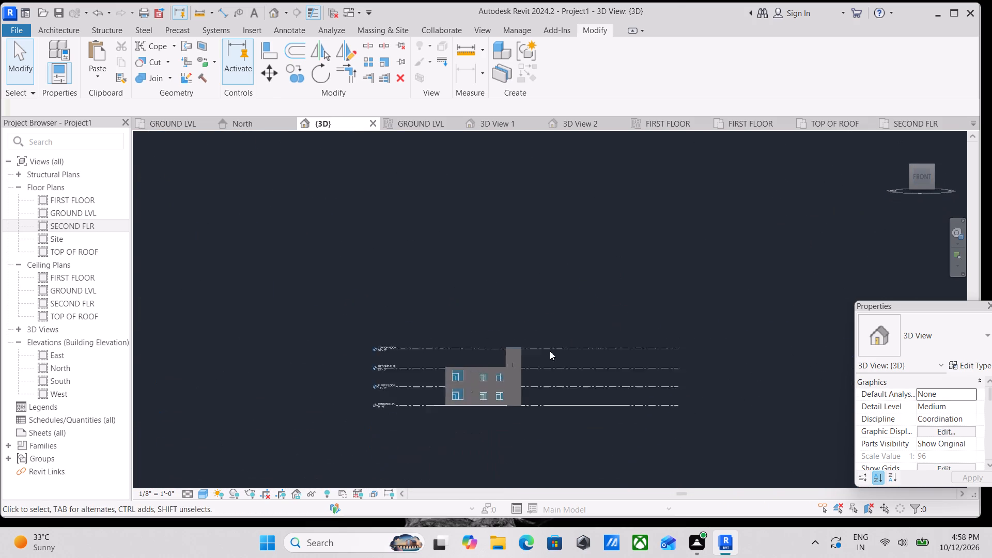
{"action": "scroll", "coordinate": [550, 351], "scroll_direction": "up", "scroll_amount": 6}
{"action": "scroll", "coordinate": [531, 239], "scroll_direction": "up", "scroll_amount": 2}
{"action": "middle_click_drag", "start_coordinate": [502, 271], "coordinate": [549, 395], "text": "shift"}
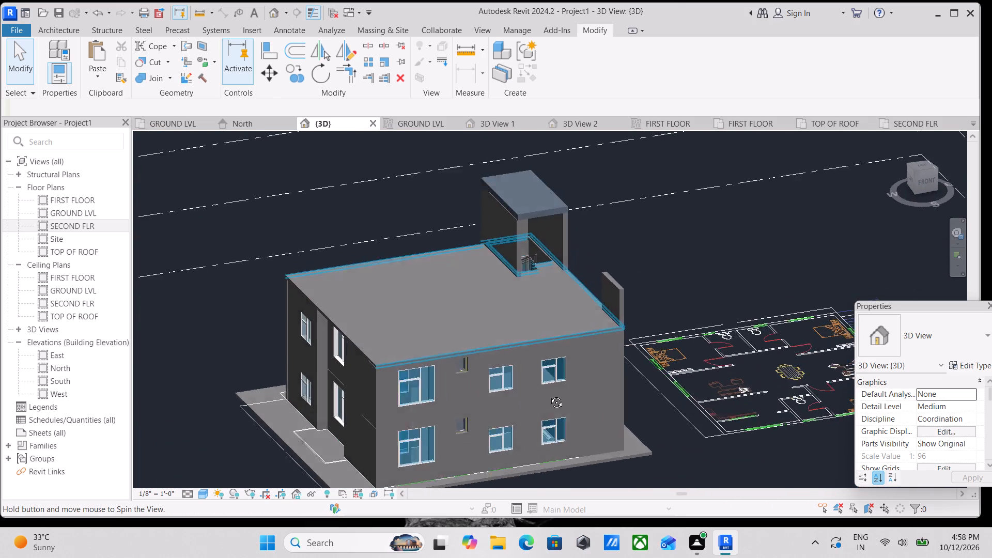
{"action": "middle_click_drag", "start_coordinate": [549, 395], "coordinate": [550, 408], "text": "shift"}
{"action": "middle_click_drag", "start_coordinate": [555, 318], "coordinate": [568, 375]}
{"action": "middle_click_drag", "start_coordinate": [567, 305], "coordinate": [546, 404]}
{"action": "scroll", "coordinate": [518, 378], "scroll_direction": "up", "scroll_amount": 3}
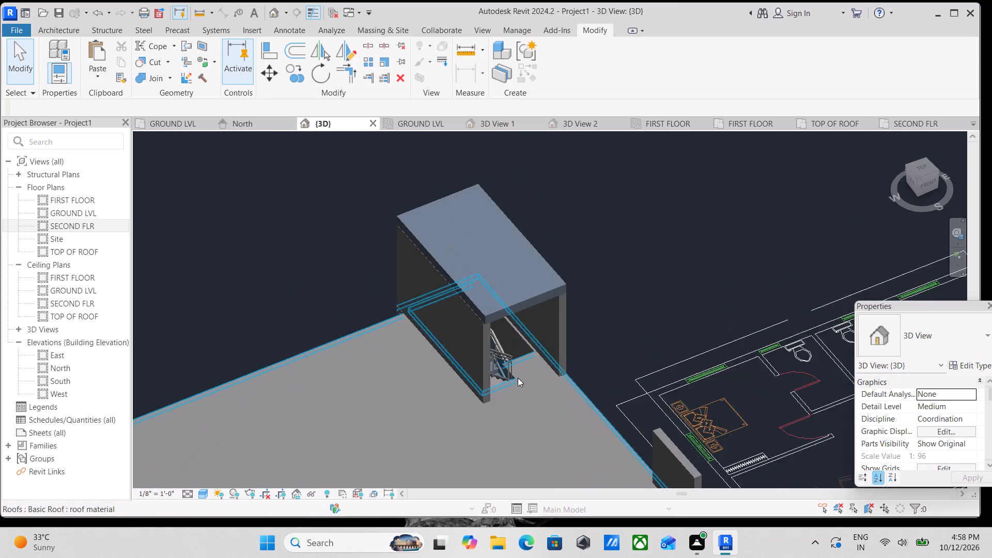
{"action": "scroll", "coordinate": [518, 378], "scroll_direction": "up", "scroll_amount": 8}
{"action": "type", "text": "wa"}
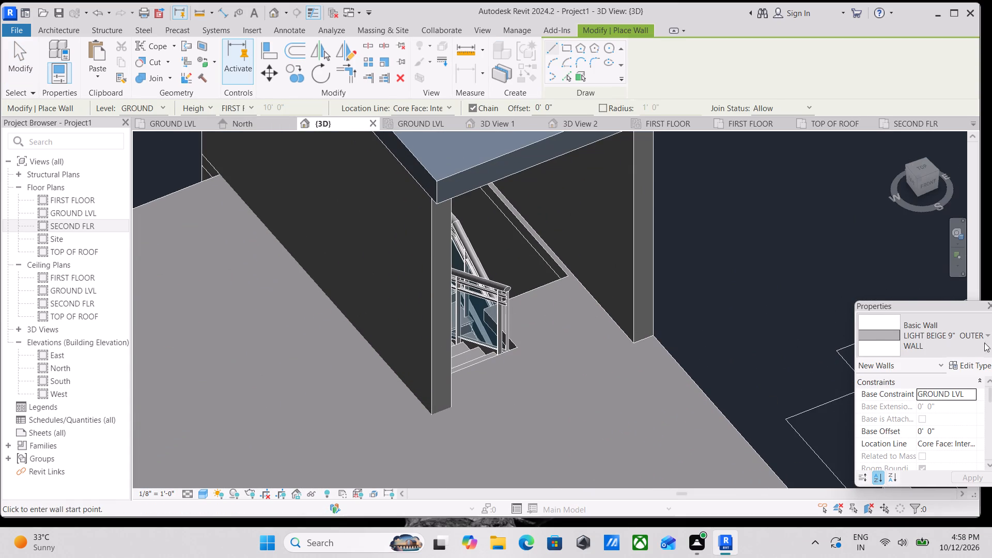
{"action": "left_click", "coordinate": [973, 396]}
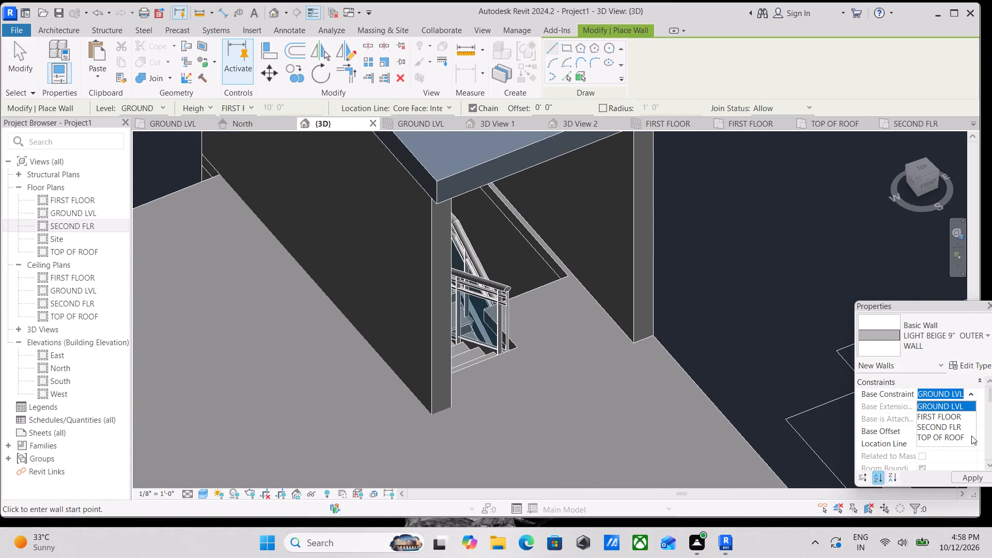
{"action": "left_click", "coordinate": [950, 427]}
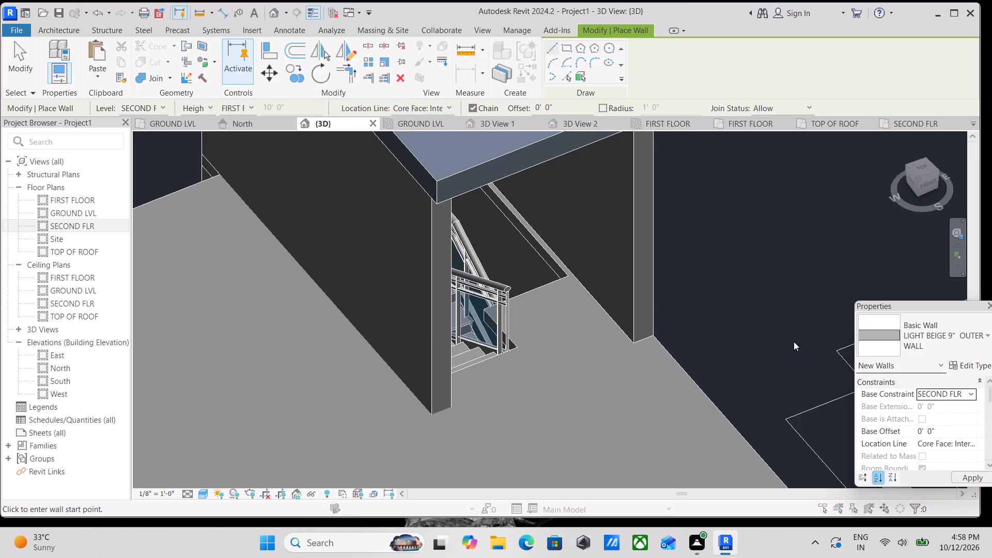
{"action": "left_click", "coordinate": [954, 445]}
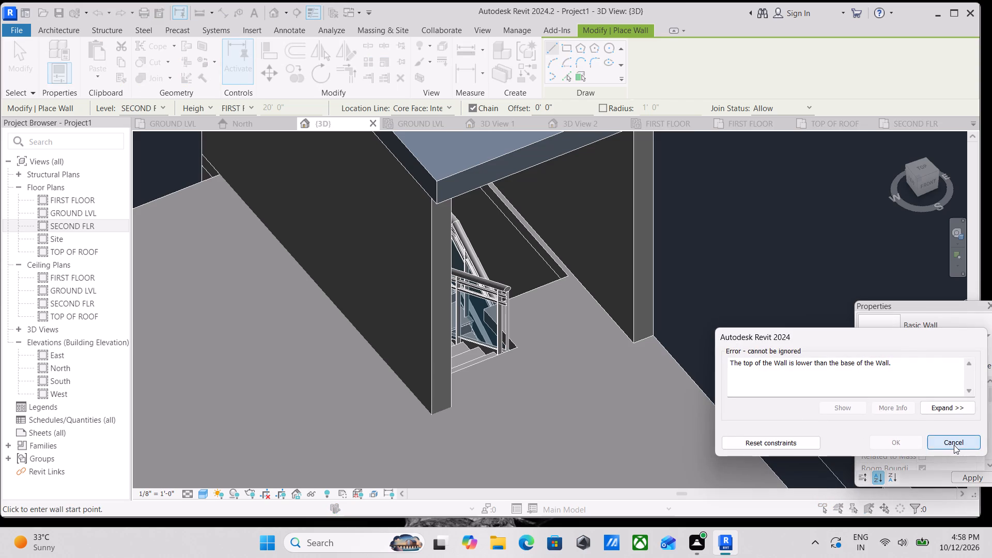
{"action": "scroll", "coordinate": [928, 428], "scroll_direction": "down", "scroll_amount": 1}
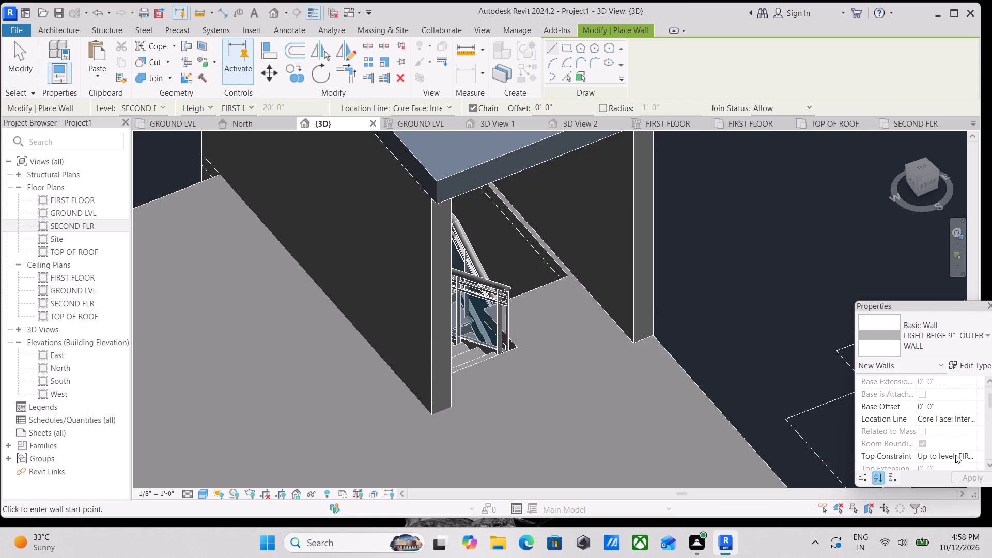
{"action": "left_click", "coordinate": [970, 456]}
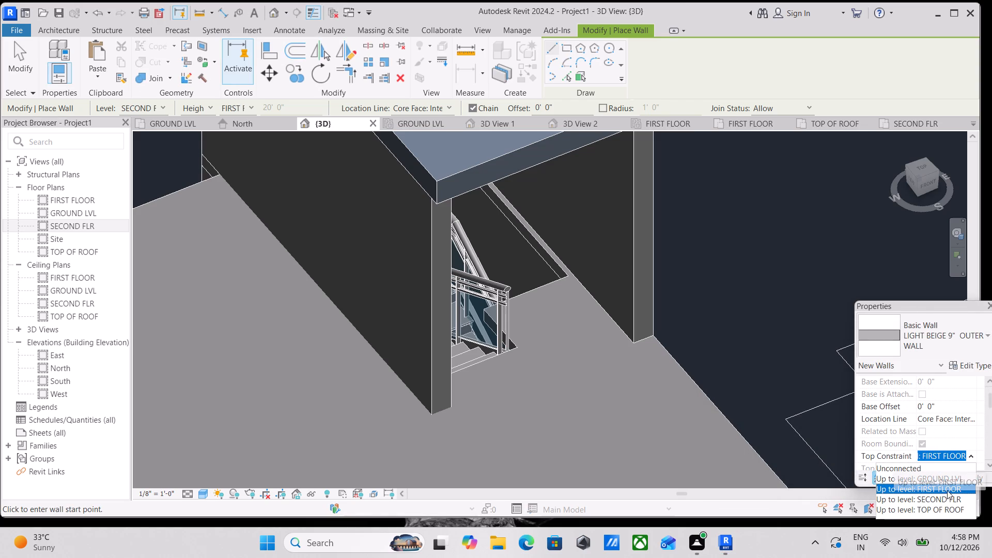
{"action": "left_click", "coordinate": [932, 510]}
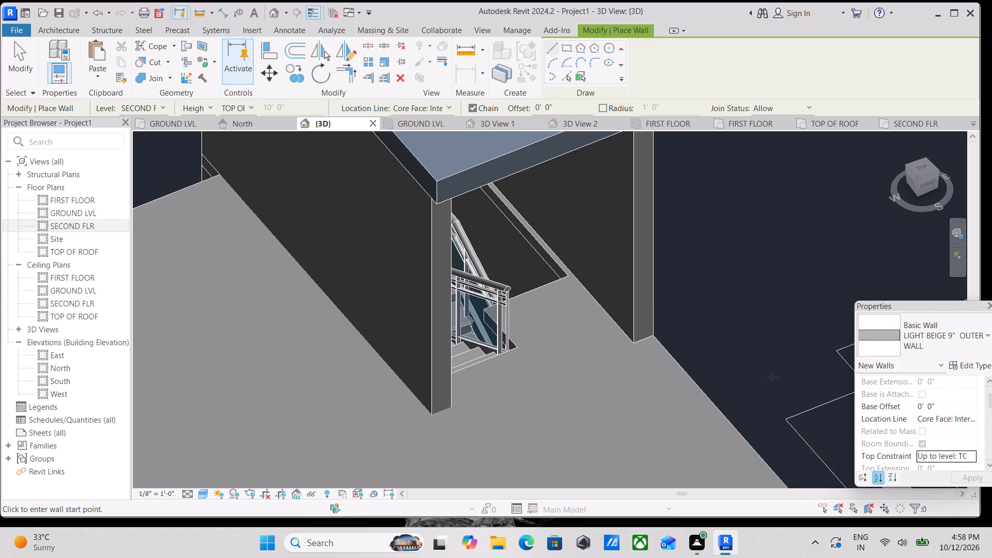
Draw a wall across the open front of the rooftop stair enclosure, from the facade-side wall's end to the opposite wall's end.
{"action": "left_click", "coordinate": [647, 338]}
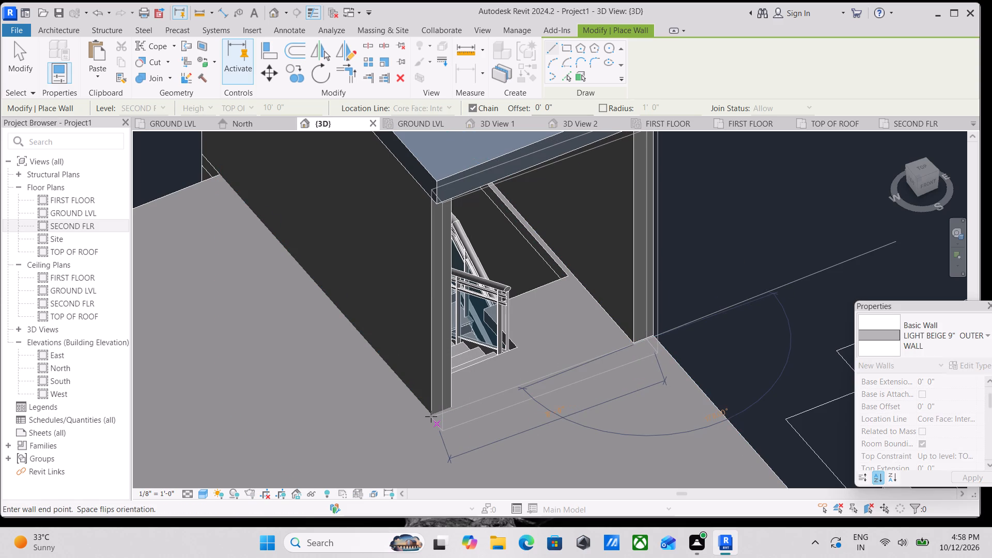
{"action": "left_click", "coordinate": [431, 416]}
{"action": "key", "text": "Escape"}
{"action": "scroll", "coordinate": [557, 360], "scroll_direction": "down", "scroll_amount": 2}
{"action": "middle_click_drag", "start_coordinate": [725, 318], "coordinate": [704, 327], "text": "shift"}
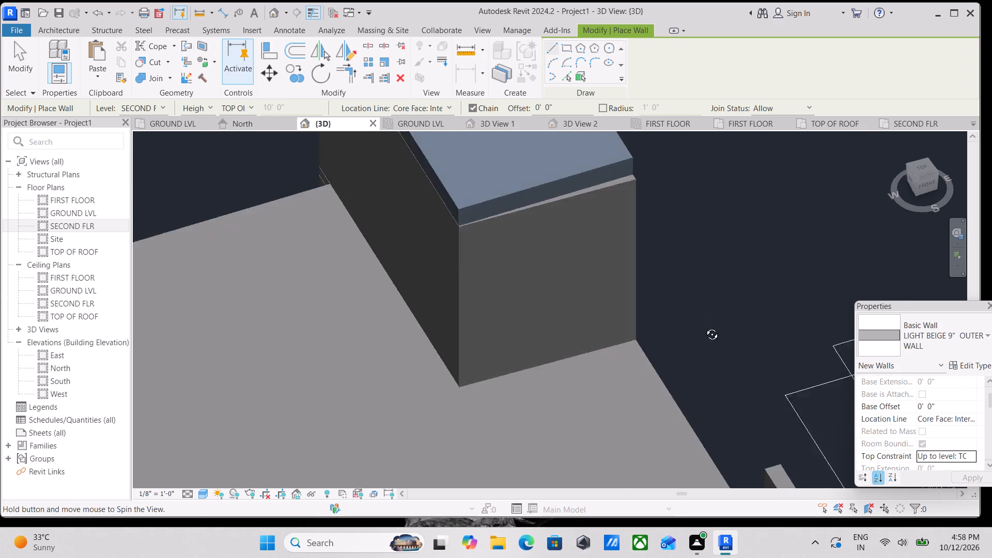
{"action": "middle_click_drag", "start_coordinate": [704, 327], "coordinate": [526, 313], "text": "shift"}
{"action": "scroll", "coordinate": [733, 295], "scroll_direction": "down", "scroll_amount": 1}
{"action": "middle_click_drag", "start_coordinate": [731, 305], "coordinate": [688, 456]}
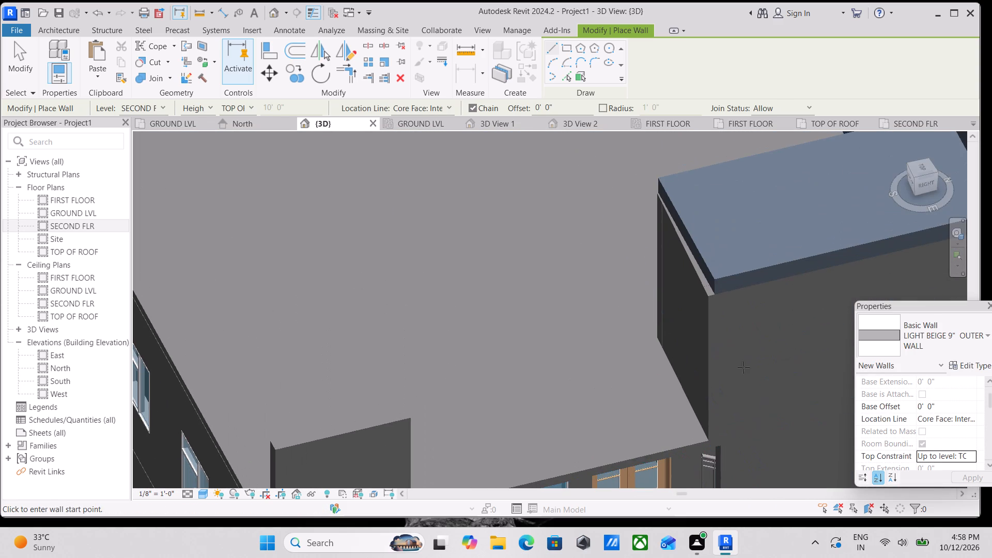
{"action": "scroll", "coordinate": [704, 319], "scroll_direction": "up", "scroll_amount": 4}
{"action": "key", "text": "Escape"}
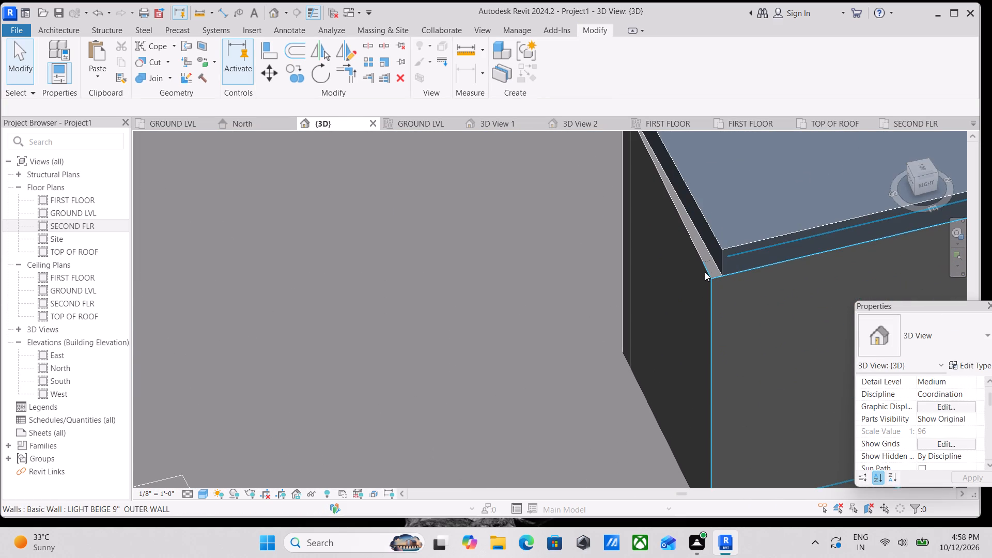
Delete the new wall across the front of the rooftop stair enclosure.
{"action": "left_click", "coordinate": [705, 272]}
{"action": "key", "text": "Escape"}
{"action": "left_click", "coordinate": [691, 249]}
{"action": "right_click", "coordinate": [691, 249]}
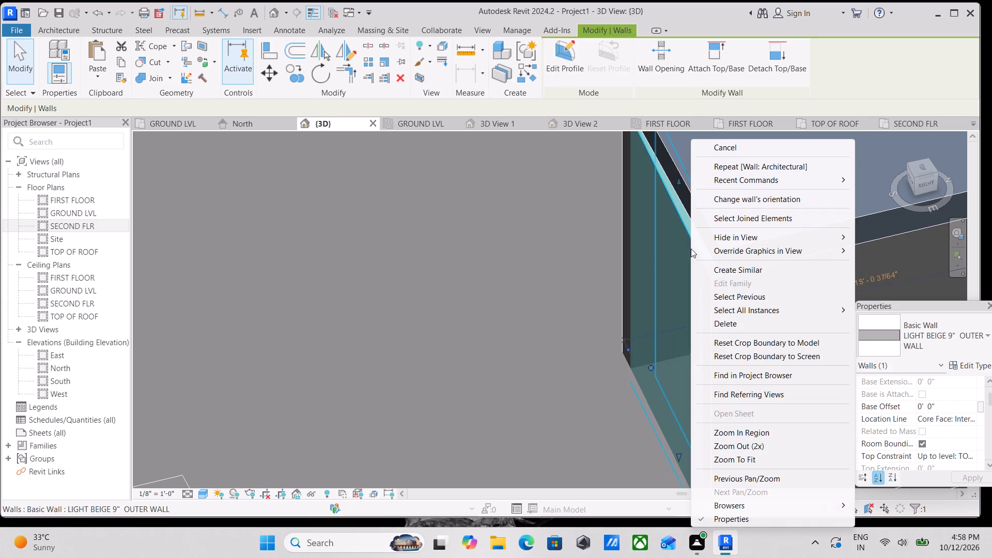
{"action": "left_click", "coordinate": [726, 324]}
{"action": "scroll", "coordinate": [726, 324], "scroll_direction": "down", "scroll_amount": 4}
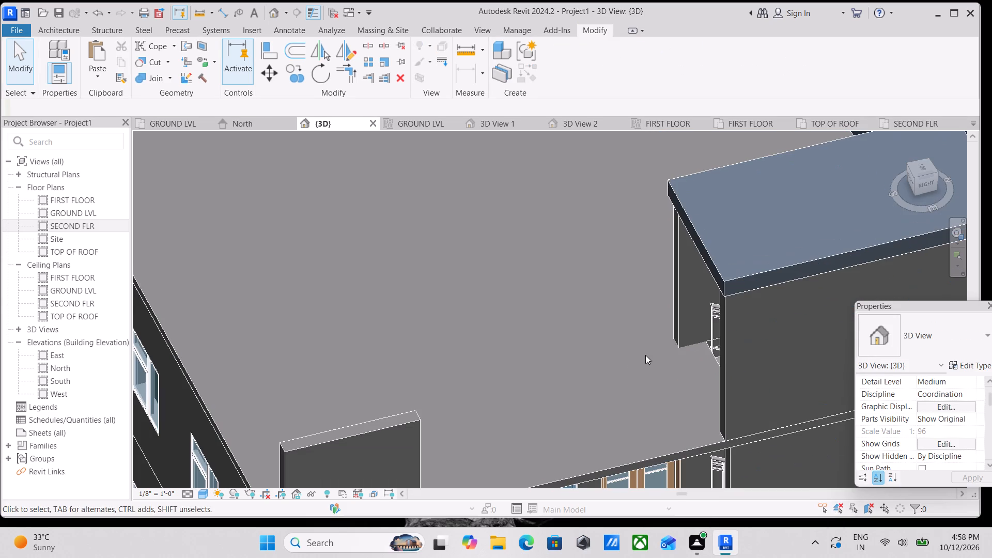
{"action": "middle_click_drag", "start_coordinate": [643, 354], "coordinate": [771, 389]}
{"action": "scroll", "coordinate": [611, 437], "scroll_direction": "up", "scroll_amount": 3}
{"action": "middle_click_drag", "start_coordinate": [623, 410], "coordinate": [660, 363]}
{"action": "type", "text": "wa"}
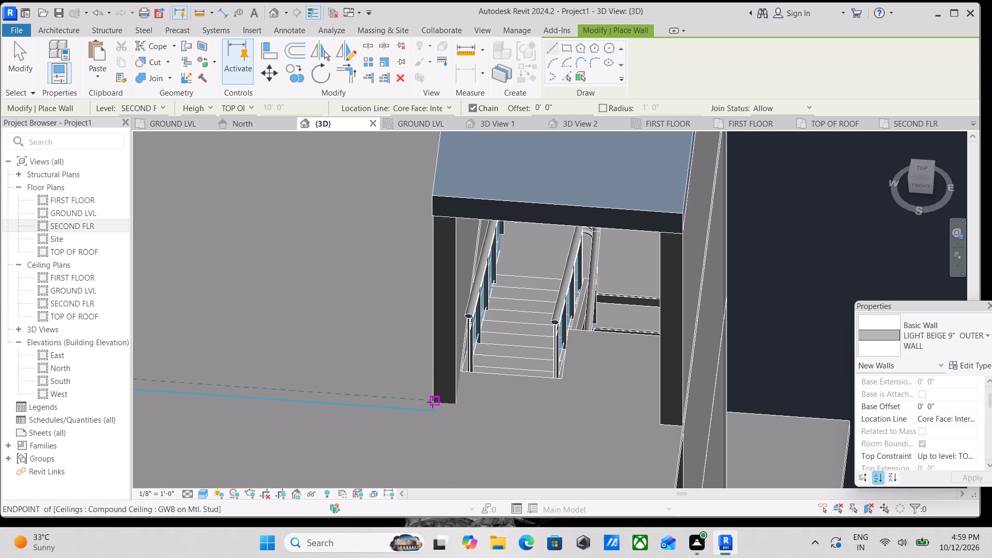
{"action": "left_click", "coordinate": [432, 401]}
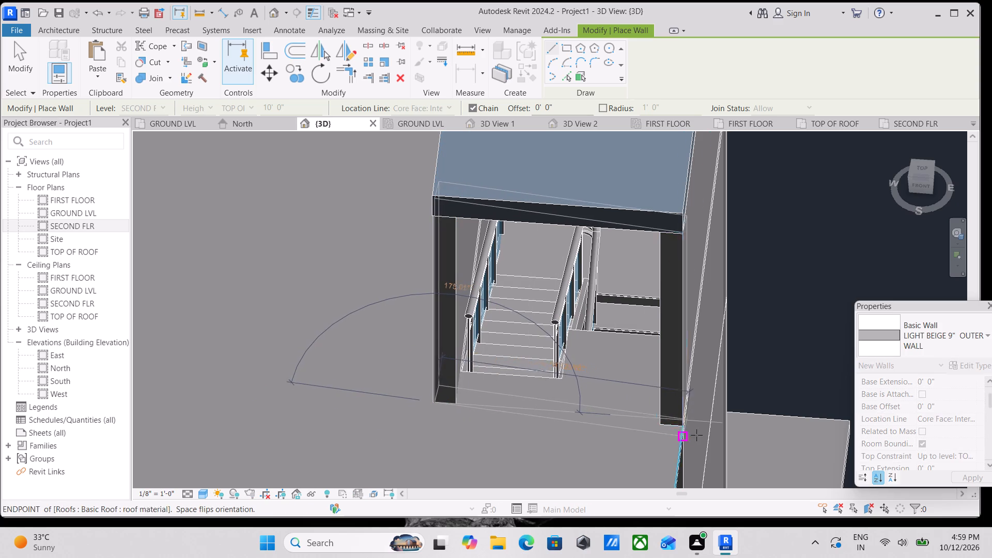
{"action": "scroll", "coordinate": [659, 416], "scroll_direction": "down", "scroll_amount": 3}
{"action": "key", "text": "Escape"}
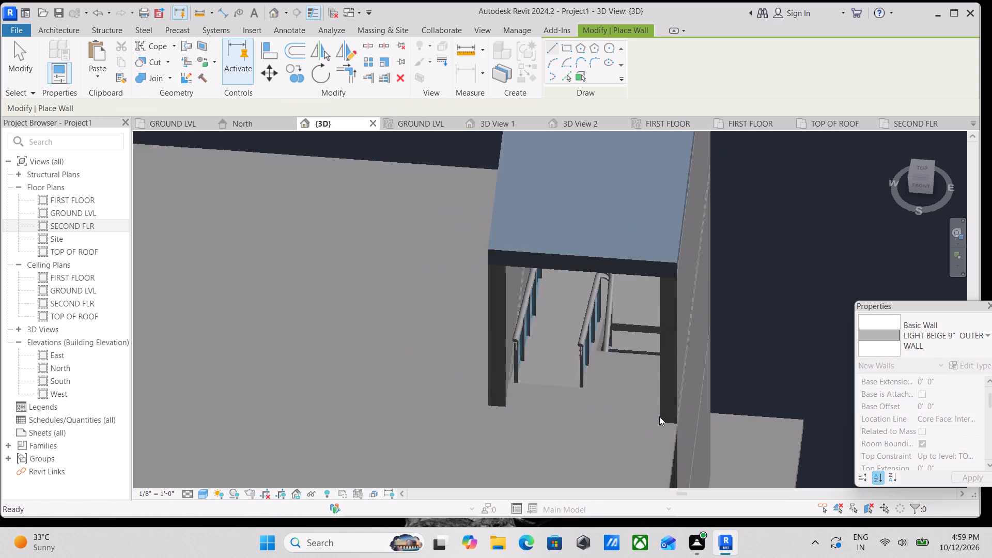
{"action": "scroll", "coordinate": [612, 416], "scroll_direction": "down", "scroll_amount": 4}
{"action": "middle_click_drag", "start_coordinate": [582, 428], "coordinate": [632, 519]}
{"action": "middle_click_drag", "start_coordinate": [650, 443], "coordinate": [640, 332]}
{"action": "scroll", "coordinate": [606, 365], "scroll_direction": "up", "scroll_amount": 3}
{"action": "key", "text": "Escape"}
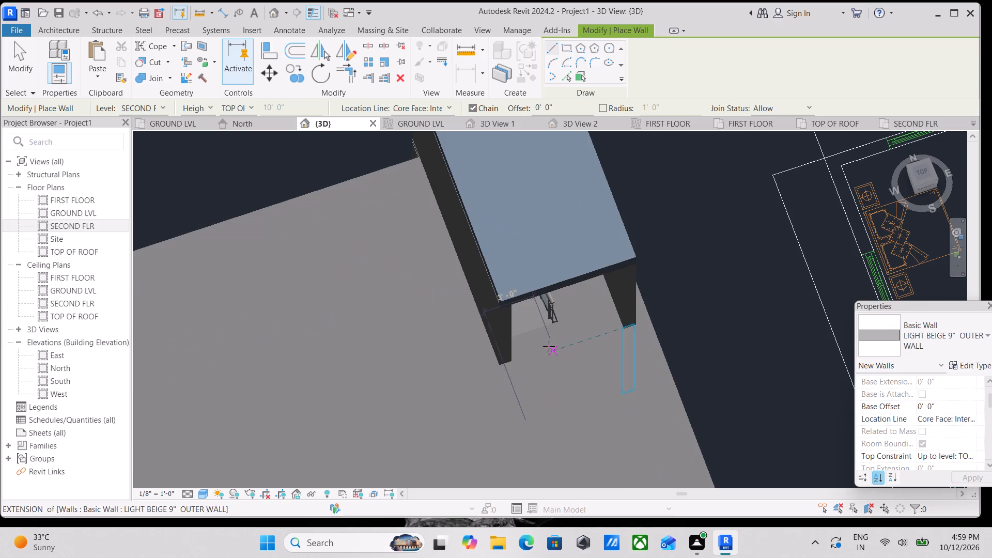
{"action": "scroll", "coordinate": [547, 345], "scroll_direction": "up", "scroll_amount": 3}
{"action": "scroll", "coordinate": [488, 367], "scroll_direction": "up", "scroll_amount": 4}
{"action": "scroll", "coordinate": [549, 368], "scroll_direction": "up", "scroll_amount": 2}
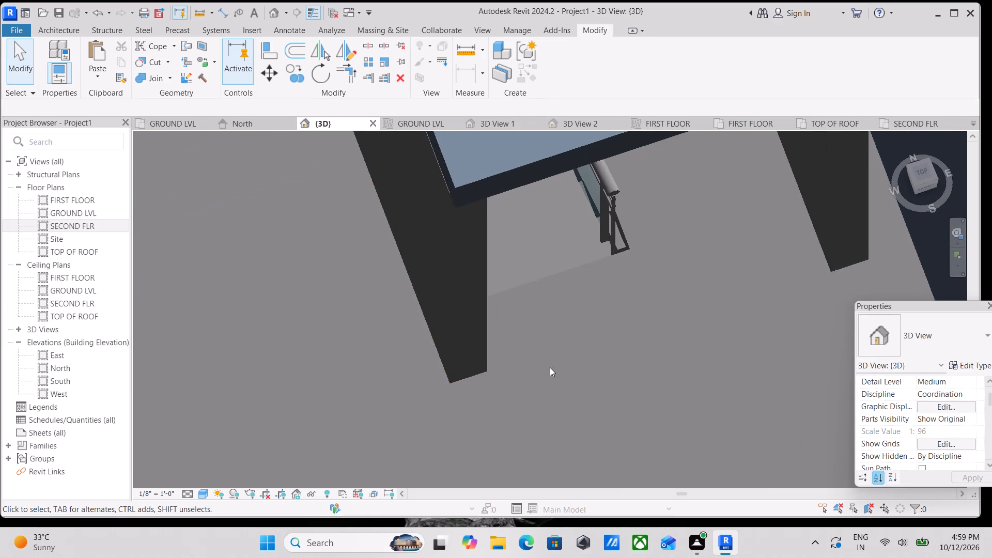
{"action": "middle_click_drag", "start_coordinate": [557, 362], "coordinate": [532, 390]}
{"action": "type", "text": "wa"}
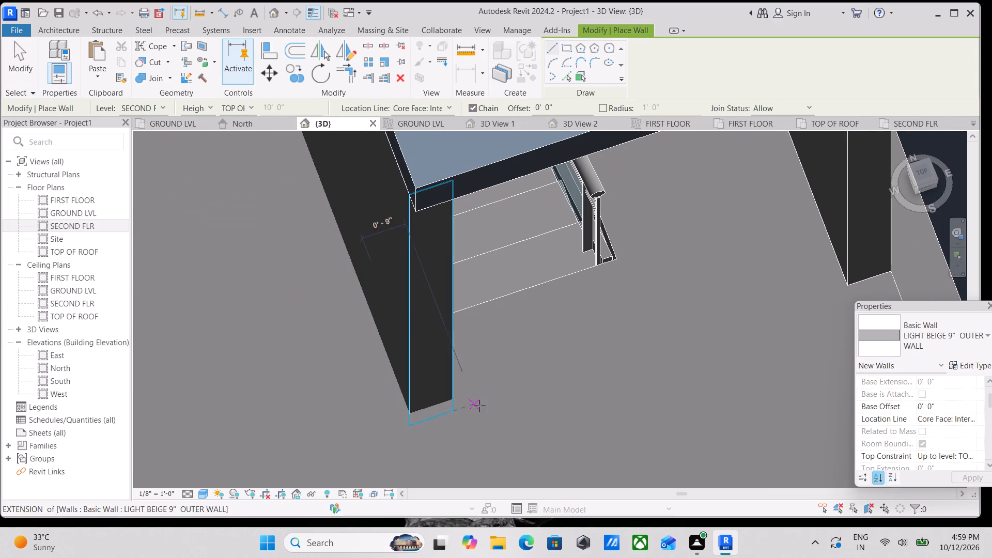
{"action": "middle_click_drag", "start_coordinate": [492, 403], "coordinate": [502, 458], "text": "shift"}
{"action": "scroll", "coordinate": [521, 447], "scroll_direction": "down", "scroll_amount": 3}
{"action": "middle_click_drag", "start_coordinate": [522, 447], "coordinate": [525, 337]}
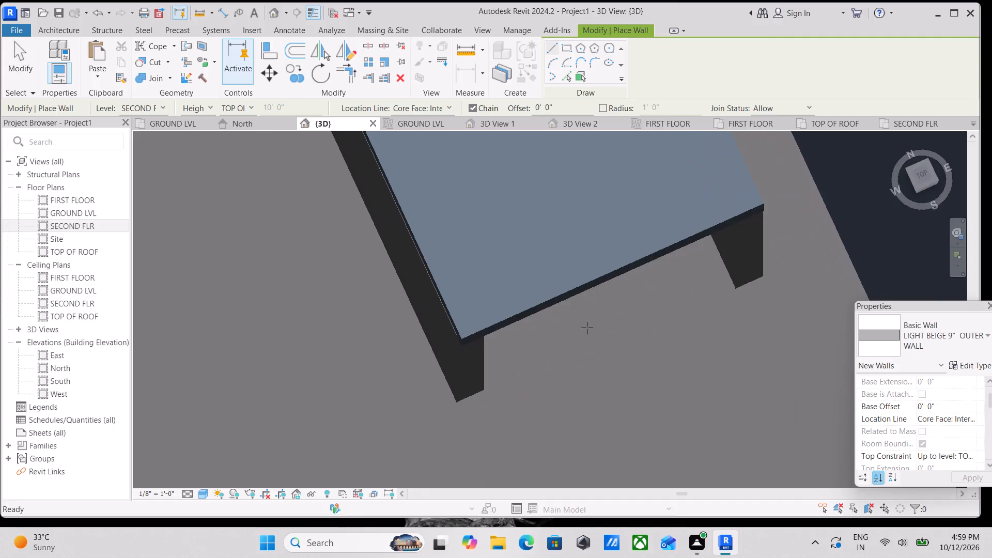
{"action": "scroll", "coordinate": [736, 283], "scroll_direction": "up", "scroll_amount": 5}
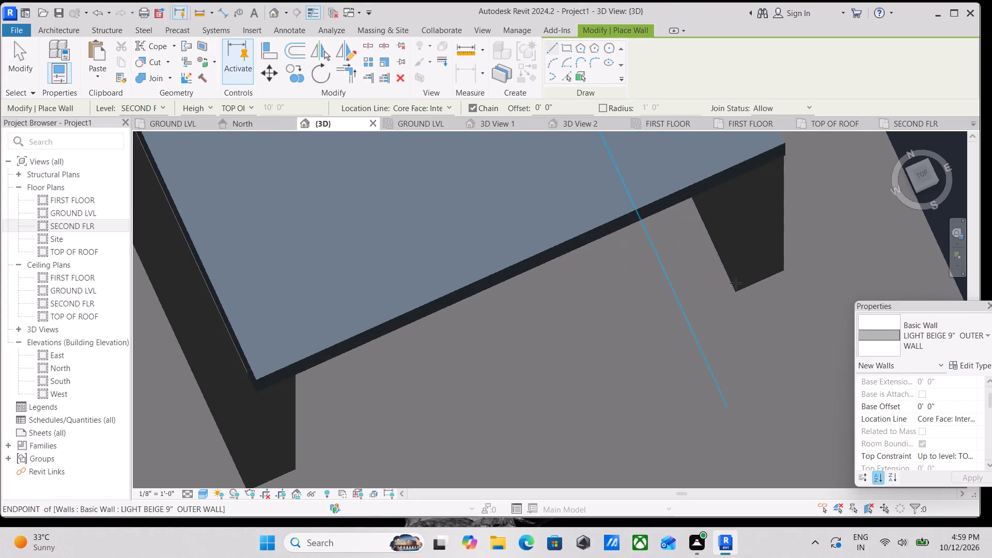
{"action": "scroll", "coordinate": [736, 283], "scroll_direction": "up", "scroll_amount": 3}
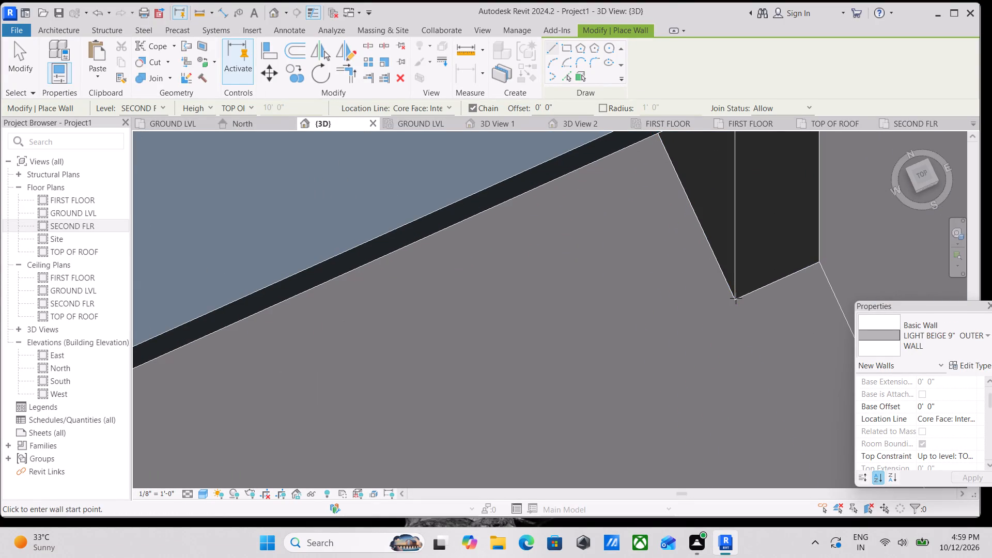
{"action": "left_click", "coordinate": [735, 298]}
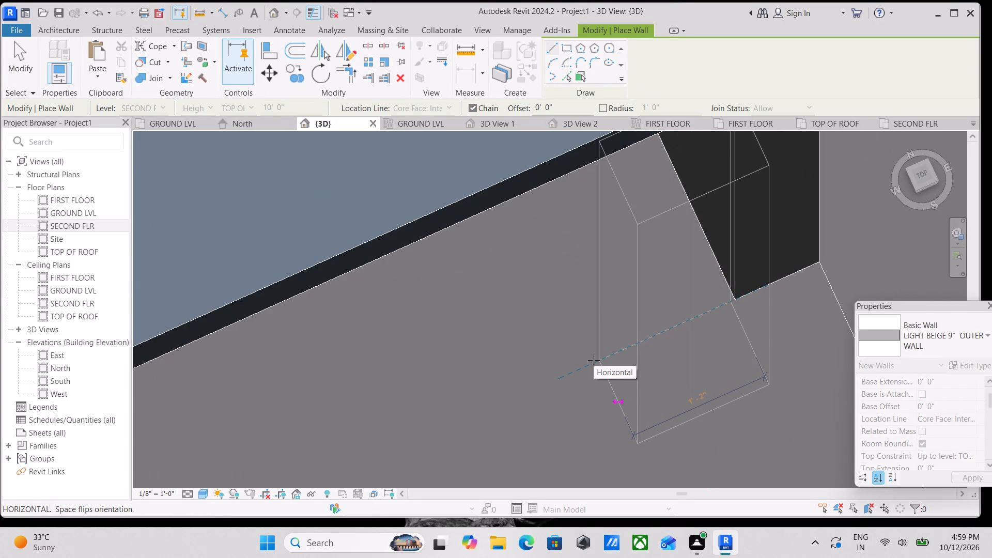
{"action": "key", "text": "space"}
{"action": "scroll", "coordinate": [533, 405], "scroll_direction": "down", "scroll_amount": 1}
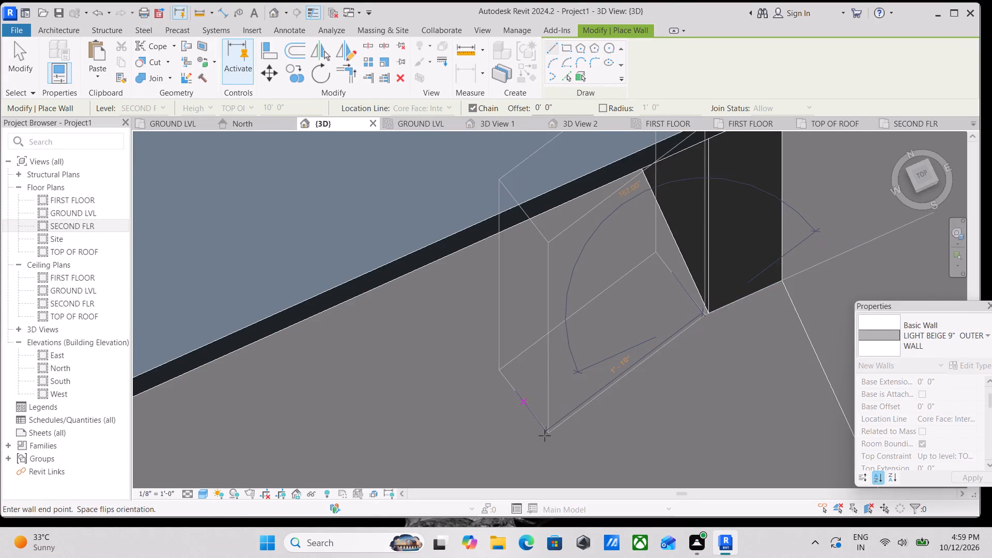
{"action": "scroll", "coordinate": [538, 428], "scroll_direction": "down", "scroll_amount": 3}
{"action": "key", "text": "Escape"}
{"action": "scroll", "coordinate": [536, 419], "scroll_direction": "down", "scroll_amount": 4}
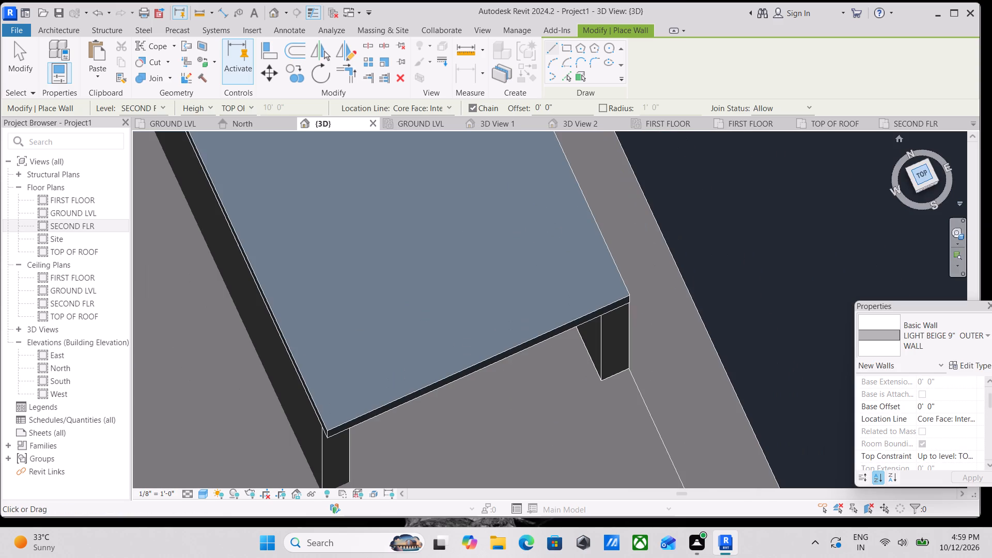
From the top view, open the footprint of the Generic - 12" roof over the rooftop stair enclosure for editing.
{"action": "left_click", "coordinate": [923, 170]}
{"action": "scroll", "coordinate": [697, 352], "scroll_direction": "up", "scroll_amount": 7}
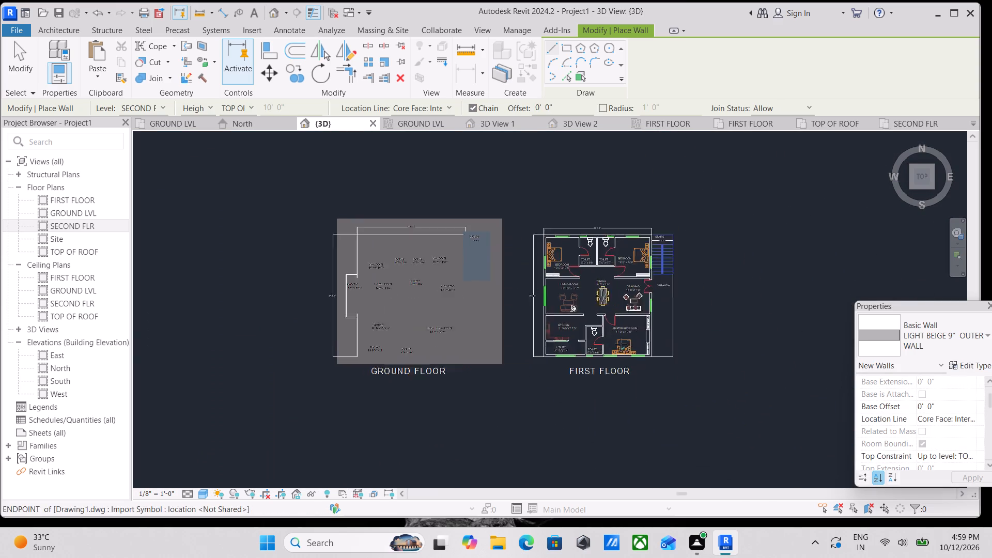
{"action": "scroll", "coordinate": [621, 344], "scroll_direction": "up", "scroll_amount": 1}
{"action": "key", "text": "Escape"}
{"action": "scroll", "coordinate": [513, 294], "scroll_direction": "up", "scroll_amount": 3}
{"action": "scroll", "coordinate": [376, 240], "scroll_direction": "up", "scroll_amount": 3}
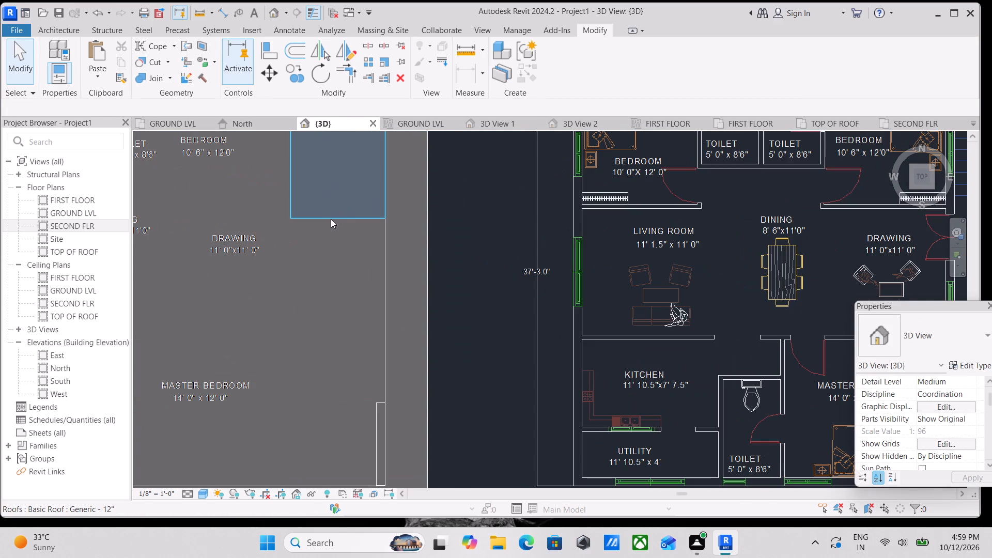
{"action": "left_click", "coordinate": [331, 219]}
{"action": "scroll", "coordinate": [331, 220], "scroll_direction": "up", "scroll_amount": 4}
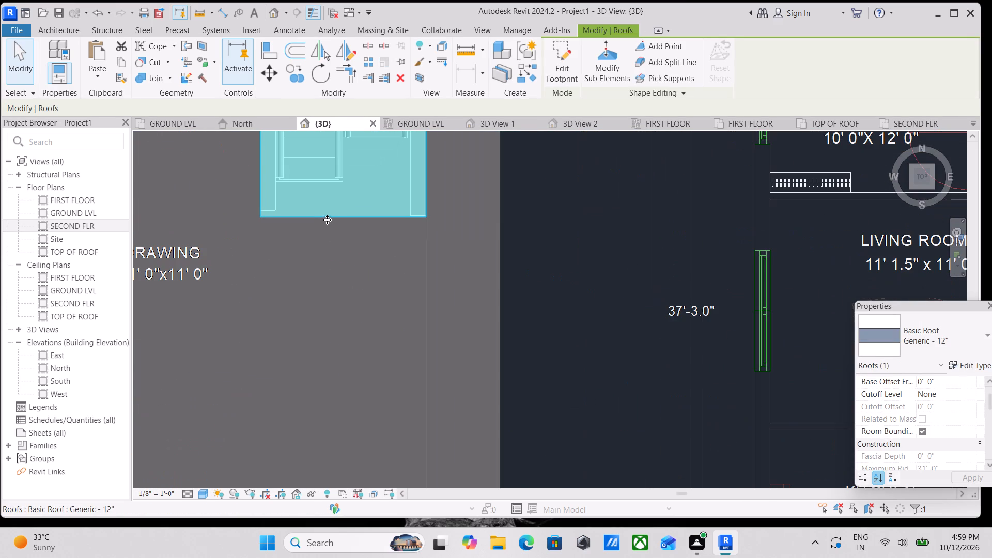
{"action": "scroll", "coordinate": [334, 220], "scroll_direction": "up", "scroll_amount": 3}
{"action": "middle_click_drag", "start_coordinate": [334, 220], "coordinate": [373, 379]}
{"action": "scroll", "coordinate": [399, 336], "scroll_direction": "down", "scroll_amount": 1}
{"action": "middle_click_drag", "start_coordinate": [399, 336], "coordinate": [412, 390]}
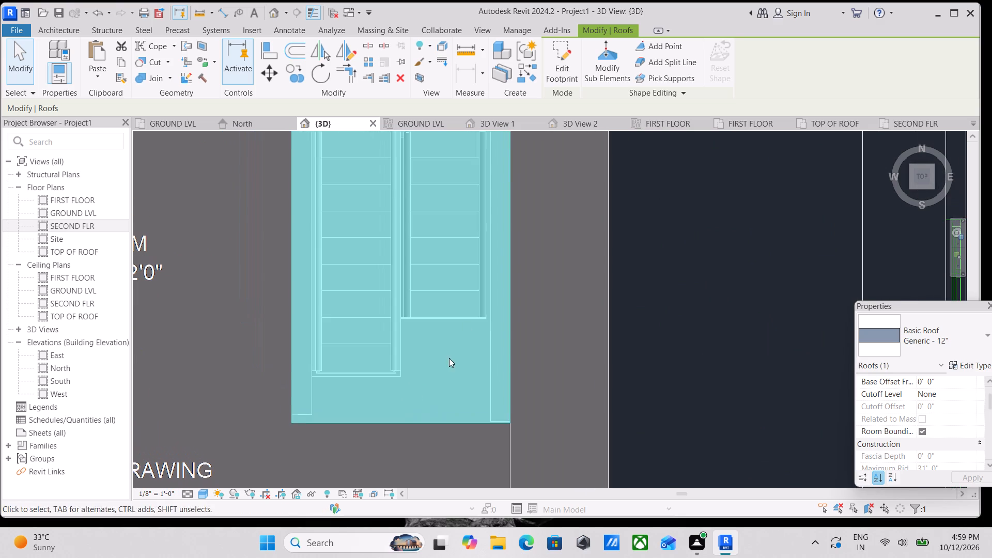
{"action": "left_click", "coordinate": [568, 60]}
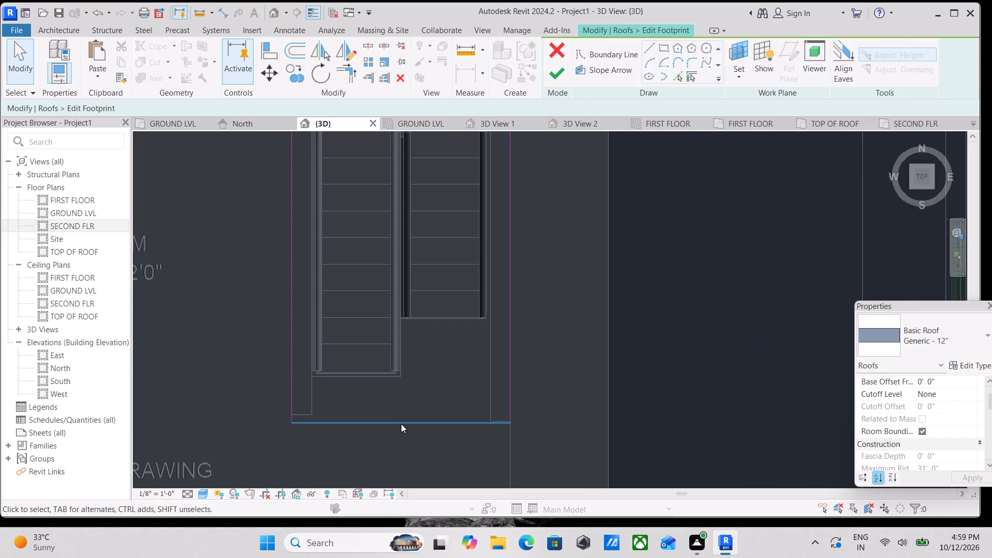
Move the roof footprint's front edge back so it lines up with the end of the facade-side stair wall.
{"action": "left_click", "coordinate": [401, 424]}
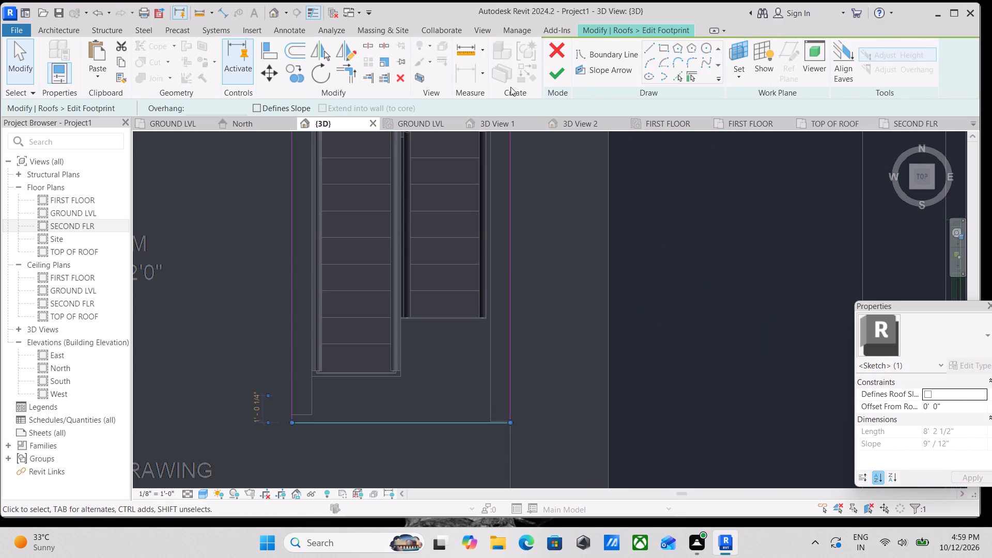
{"action": "left_click", "coordinate": [271, 70]}
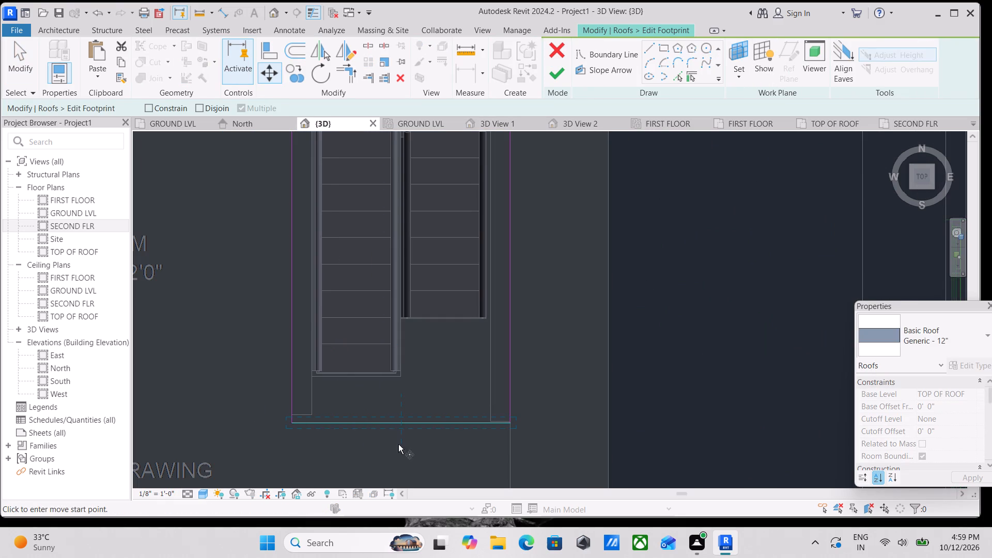
{"action": "scroll", "coordinate": [513, 430], "scroll_direction": "up", "scroll_amount": 8}
{"action": "scroll", "coordinate": [508, 420], "scroll_direction": "down", "scroll_amount": 1}
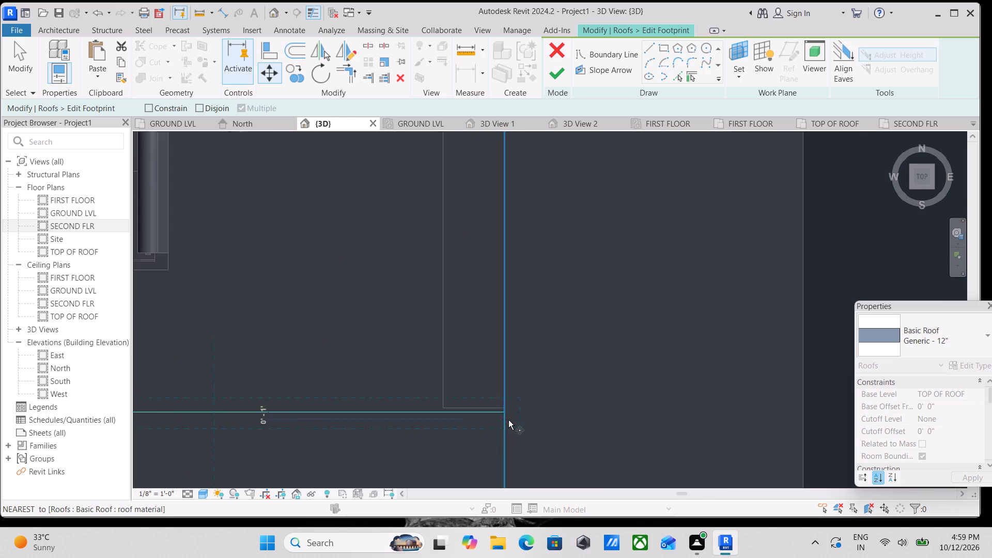
{"action": "scroll", "coordinate": [508, 420], "scroll_direction": "down", "scroll_amount": 2}
{"action": "scroll", "coordinate": [508, 420], "scroll_direction": "up", "scroll_amount": 6}
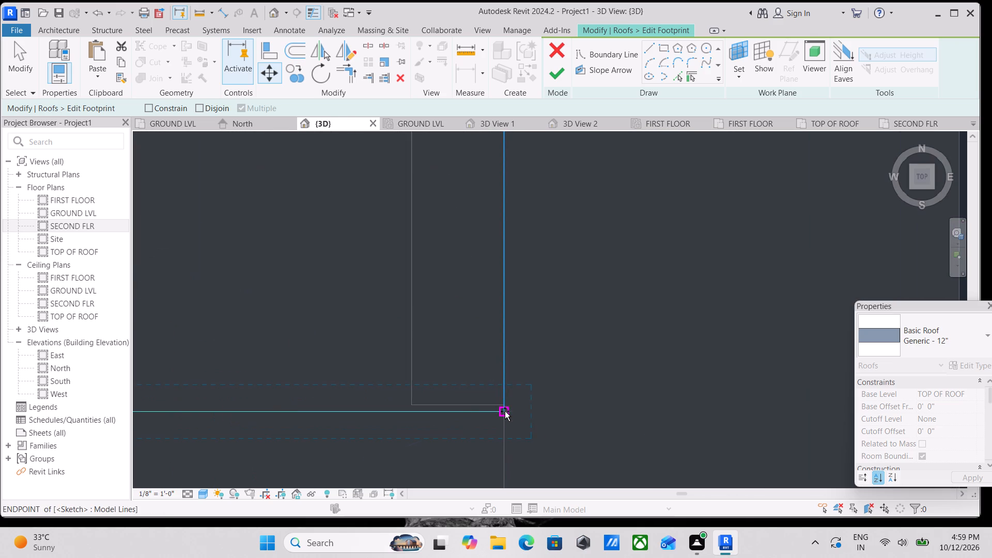
{"action": "left_click", "coordinate": [505, 411]}
{"action": "left_click", "coordinate": [505, 405]}
{"action": "key", "text": "Escape"}
Check the moved front edge where it meets the opposite stair wall and finish the roof footprint edit.
{"action": "scroll", "coordinate": [505, 405], "scroll_direction": "down", "scroll_amount": 6}
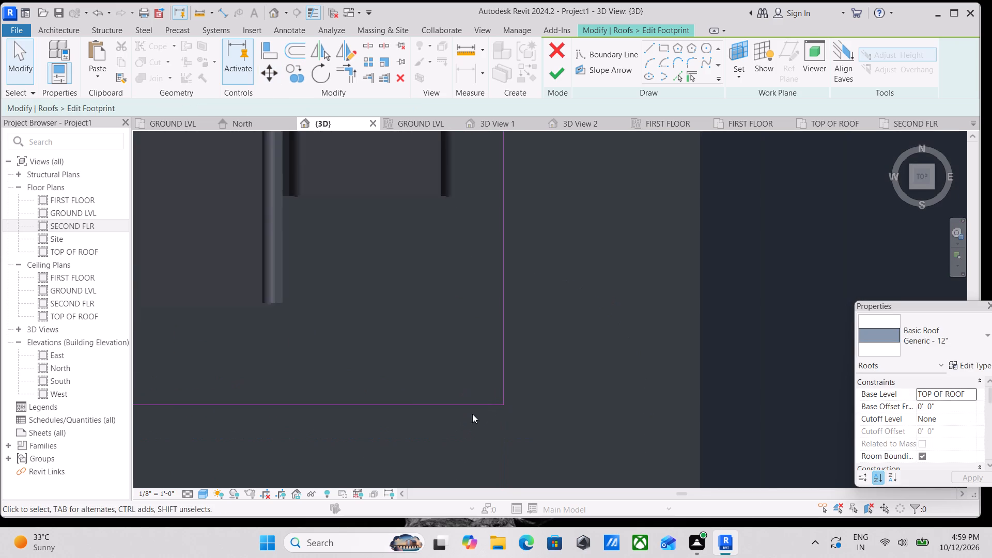
{"action": "scroll", "coordinate": [427, 414], "scroll_direction": "down", "scroll_amount": 4}
{"action": "middle_click_drag", "start_coordinate": [429, 413], "coordinate": [541, 339]}
{"action": "scroll", "coordinate": [547, 336], "scroll_direction": "up", "scroll_amount": 1}
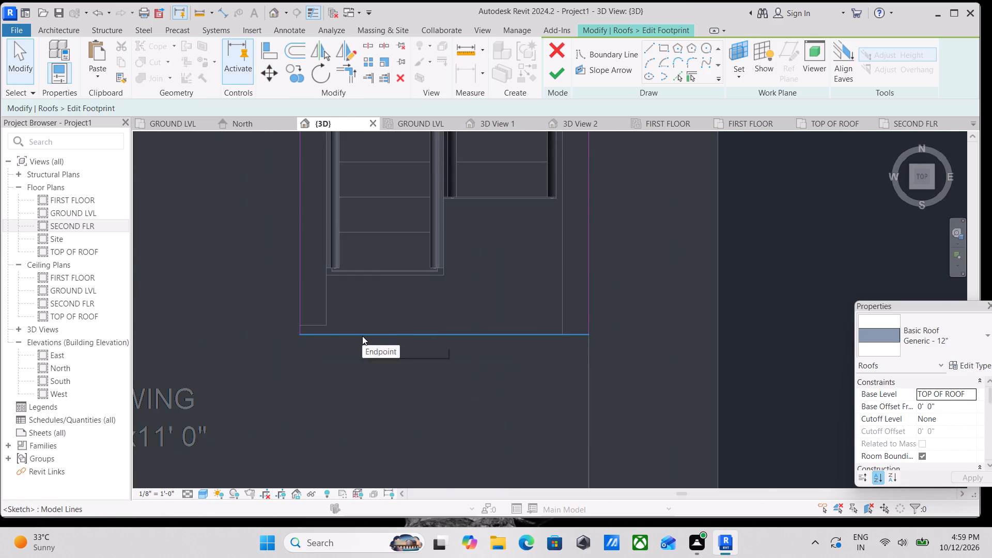
{"action": "scroll", "coordinate": [278, 332], "scroll_direction": "up", "scroll_amount": 3}
{"action": "left_click", "coordinate": [314, 335]}
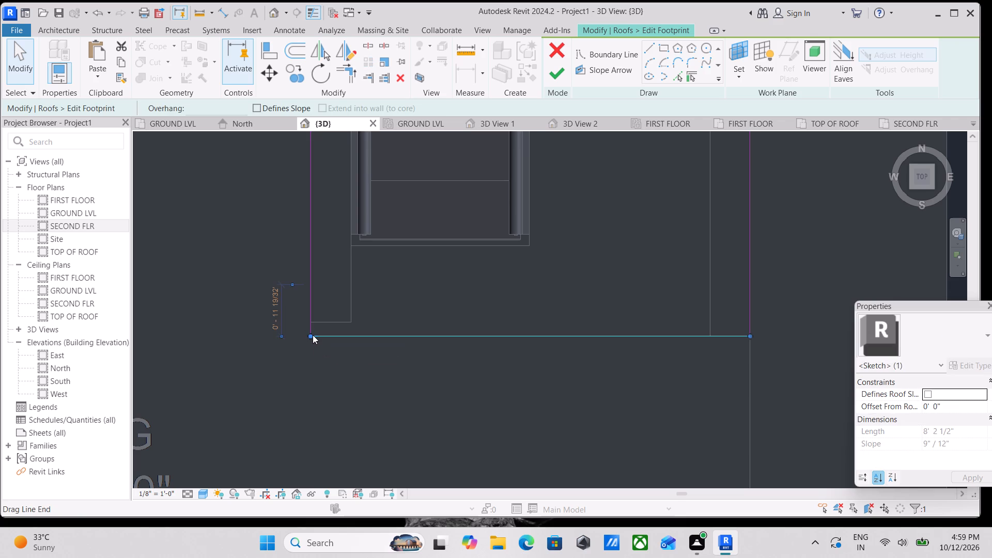
{"action": "scroll", "coordinate": [309, 337], "scroll_direction": "up", "scroll_amount": 4}
{"action": "left_click", "coordinate": [311, 337]}
{"action": "key", "text": "Escape"}
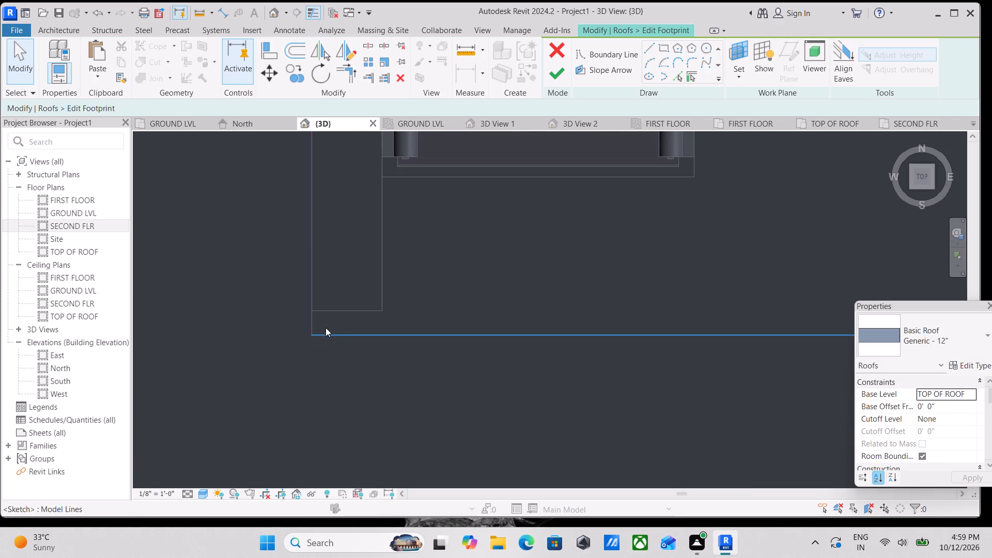
{"action": "scroll", "coordinate": [380, 321], "scroll_direction": "down", "scroll_amount": 4}
{"action": "scroll", "coordinate": [560, 346], "scroll_direction": "down", "scroll_amount": 2}
{"action": "middle_click_drag", "start_coordinate": [565, 346], "coordinate": [566, 329]}
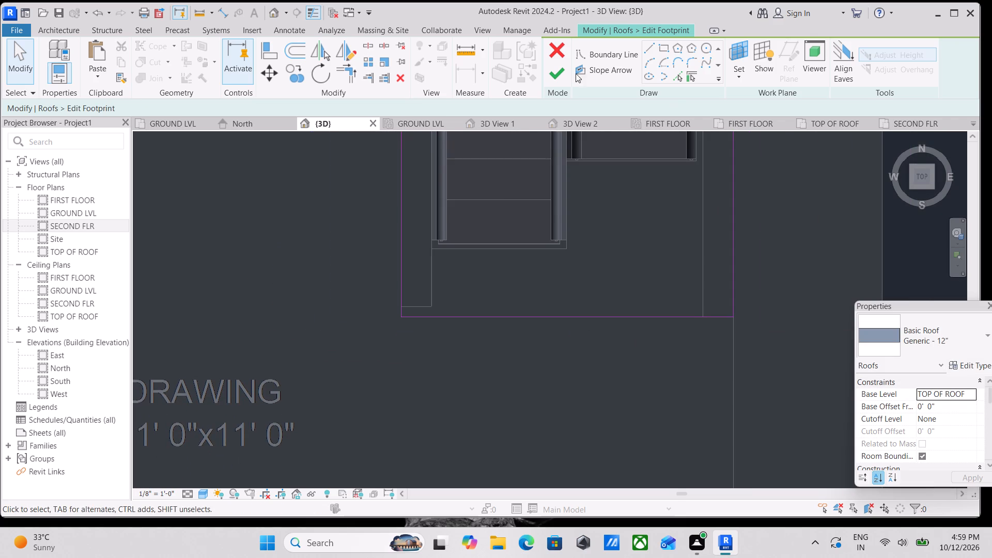
{"action": "left_click", "coordinate": [559, 79]}
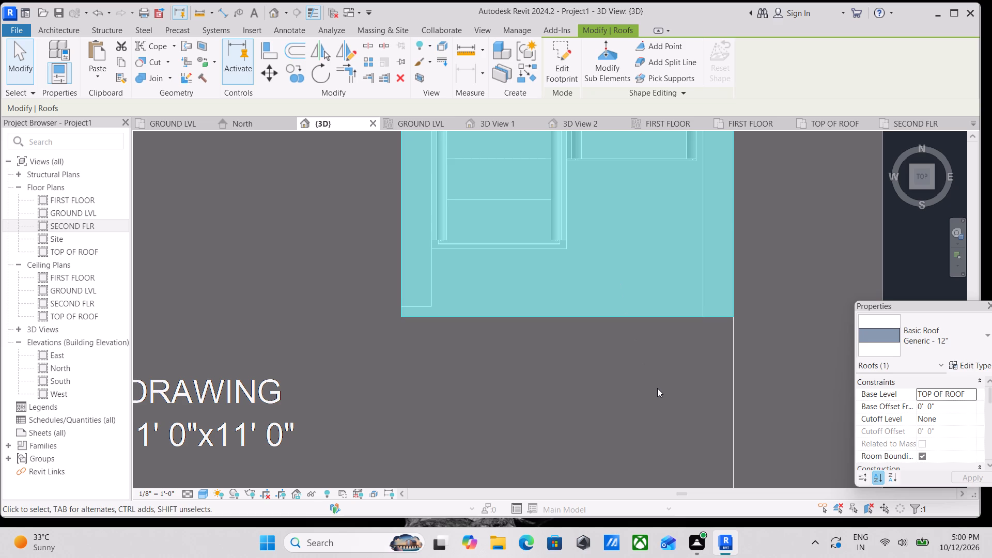
{"action": "key", "text": "Escape"}
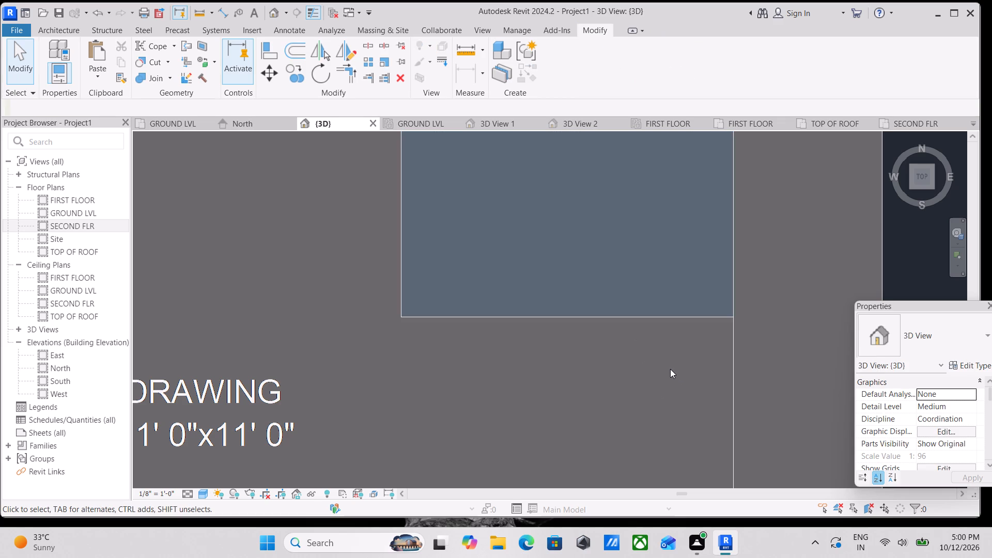
Draw a LIGHT BEIGE 9" outer wall about 8' 1" long along the roof's front edge from the facade side, flipped to sit under the roof.
{"action": "key", "text": "w"}
{"action": "key", "text": "a"}
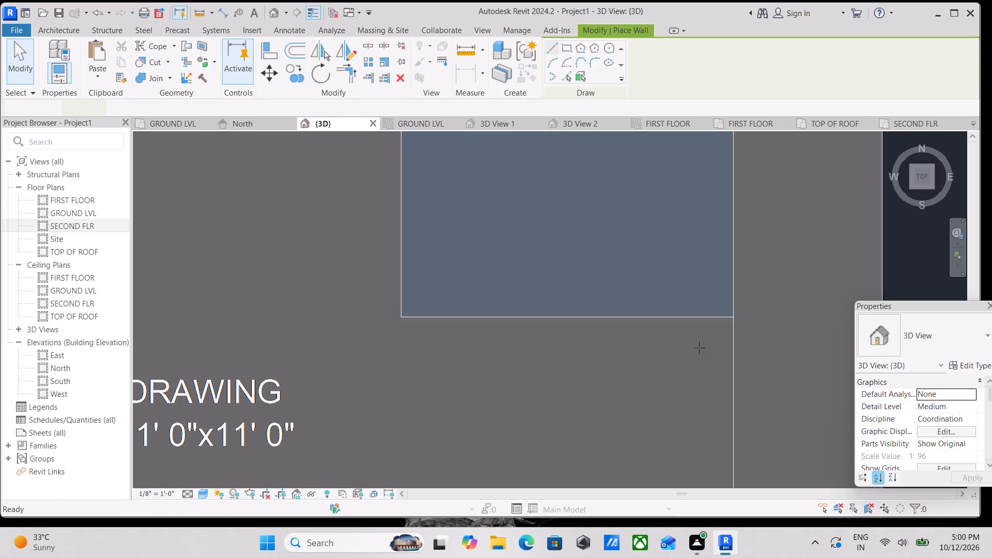
{"action": "left_click", "coordinate": [731, 319]}
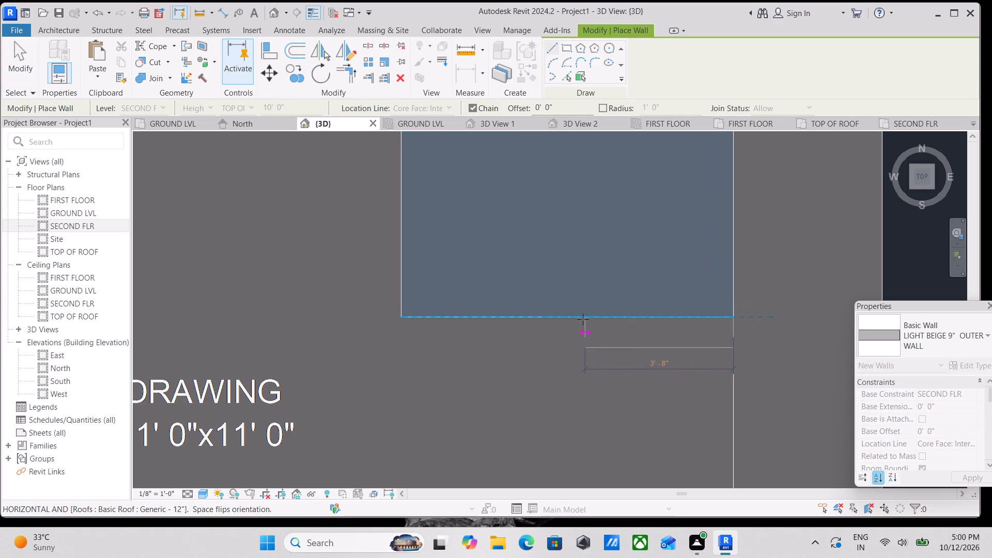
{"action": "key", "text": "space"}
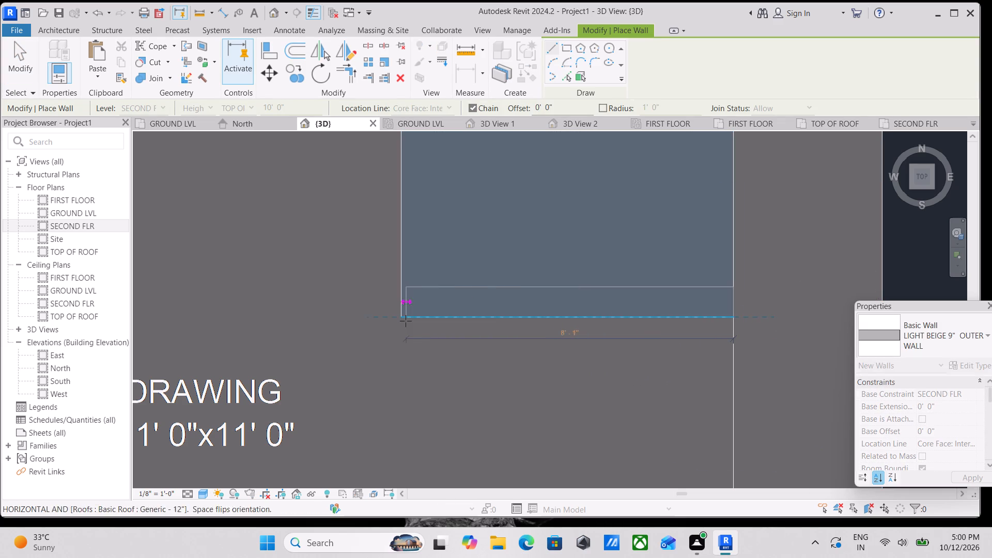
{"action": "left_click", "coordinate": [405, 321]}
{"action": "key", "text": "Escape"}
{"action": "scroll", "coordinate": [444, 319], "scroll_direction": "down", "scroll_amount": 4}
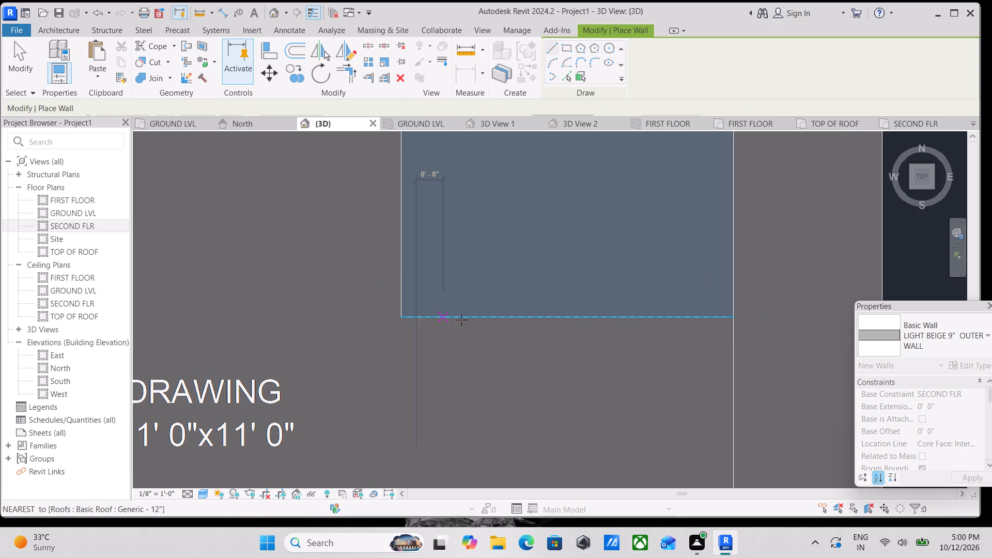
{"action": "scroll", "coordinate": [506, 322], "scroll_direction": "down", "scroll_amount": 4}
{"action": "key", "text": "Escape"}
{"action": "scroll", "coordinate": [509, 320], "scroll_direction": "down", "scroll_amount": 2}
Place a 24" x 80" Door-Interior-Single-Flush_Panel-Wood door in the new front wall of the rooftop stair enclosure.
{"action": "middle_click_drag", "start_coordinate": [613, 396], "coordinate": [622, 221], "text": "shift"}
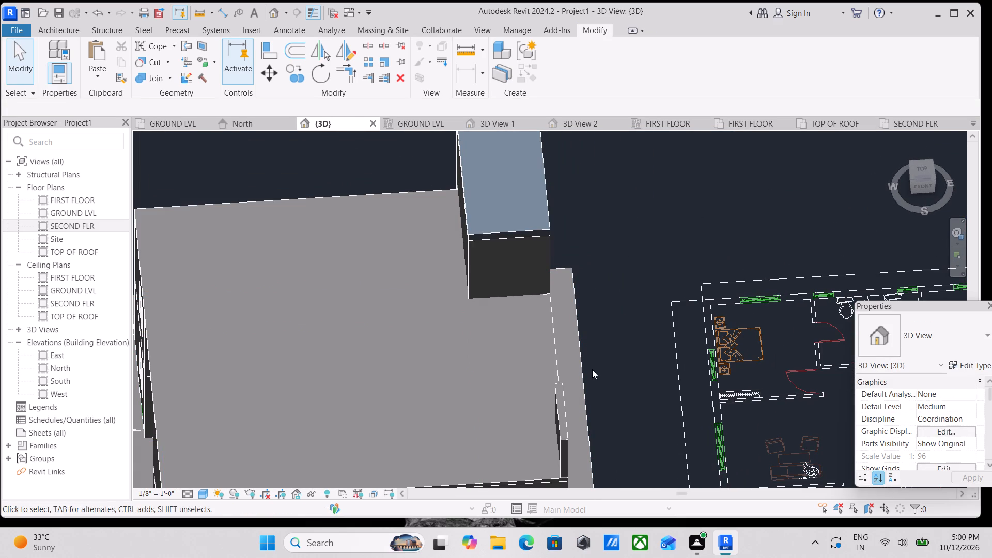
{"action": "middle_click_drag", "start_coordinate": [592, 369], "coordinate": [495, 221], "text": "shift"}
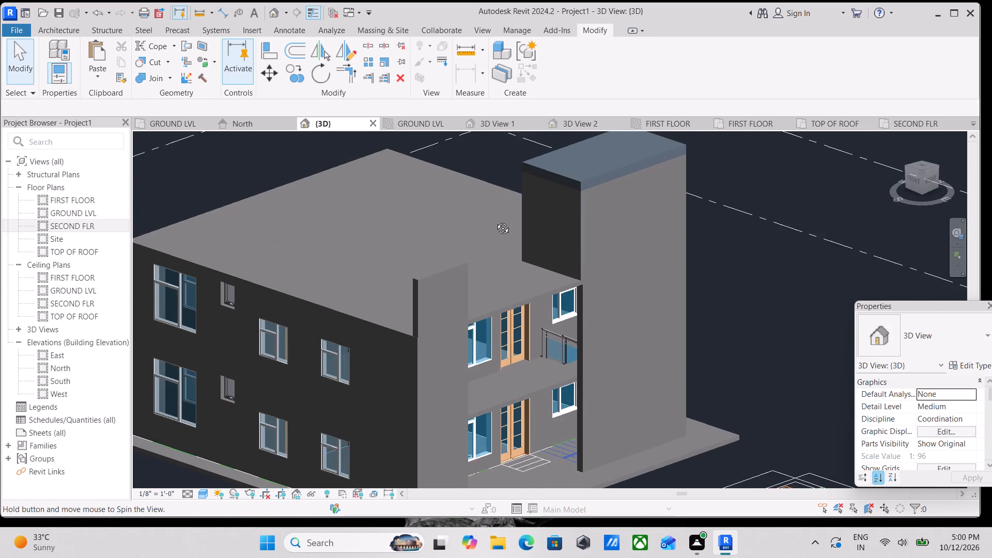
{"action": "middle_click_drag", "start_coordinate": [495, 221], "coordinate": [505, 219], "text": "shift"}
{"action": "scroll", "coordinate": [535, 218], "scroll_direction": "up", "scroll_amount": 7}
{"action": "middle_click_drag", "start_coordinate": [503, 250], "coordinate": [544, 302]}
{"action": "scroll", "coordinate": [533, 292], "scroll_direction": "up", "scroll_amount": 1}
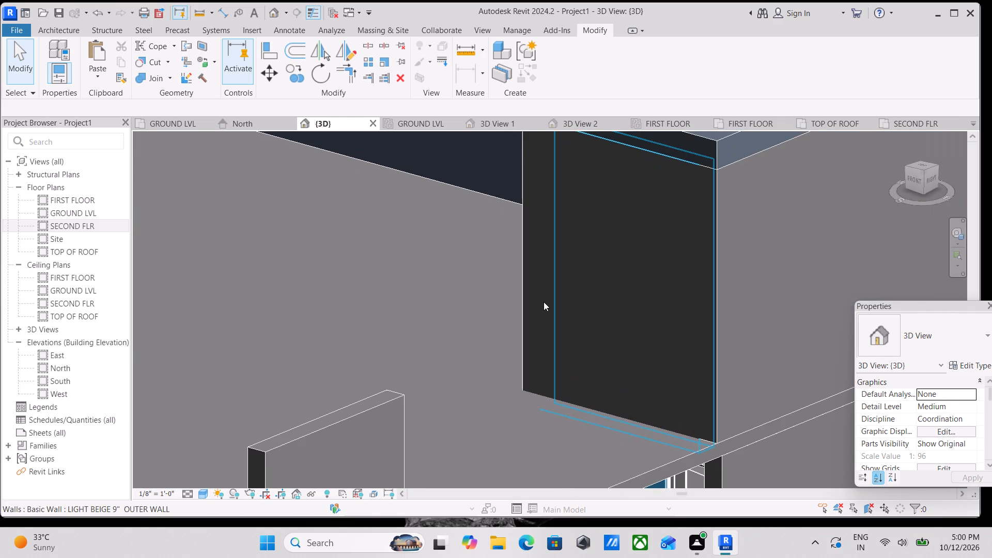
{"action": "type", "text": "dr"}
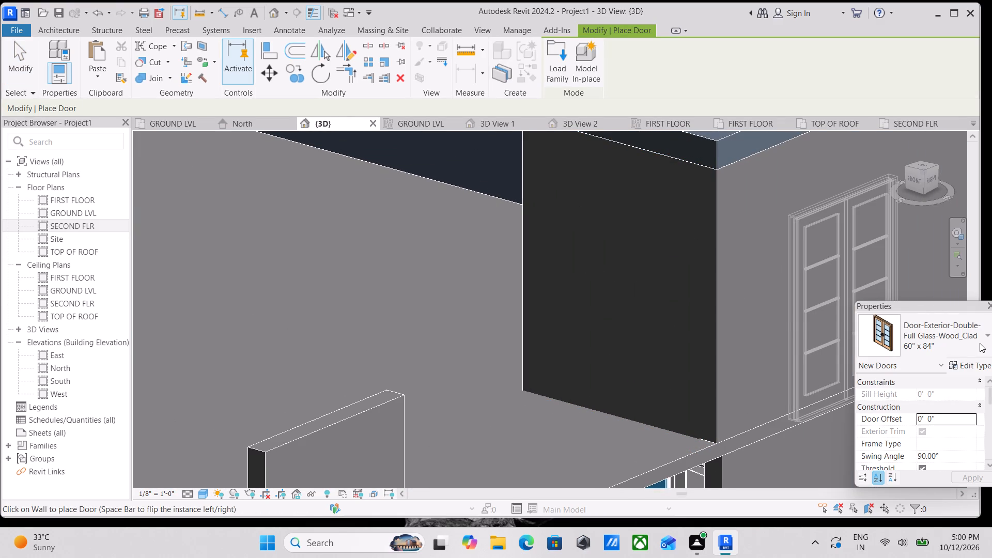
{"action": "left_click", "coordinate": [978, 342]}
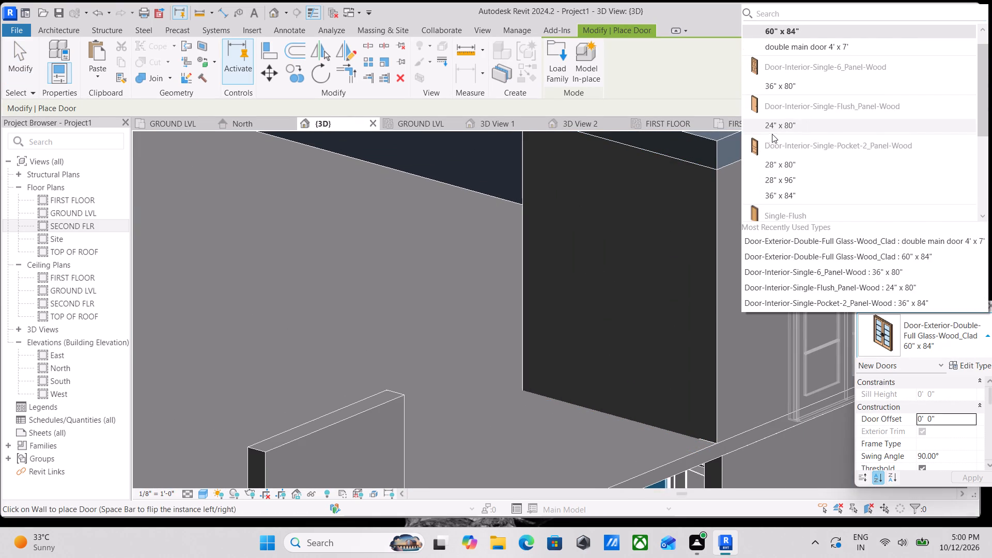
{"action": "scroll", "coordinate": [769, 135], "scroll_direction": "up", "scroll_amount": 2}
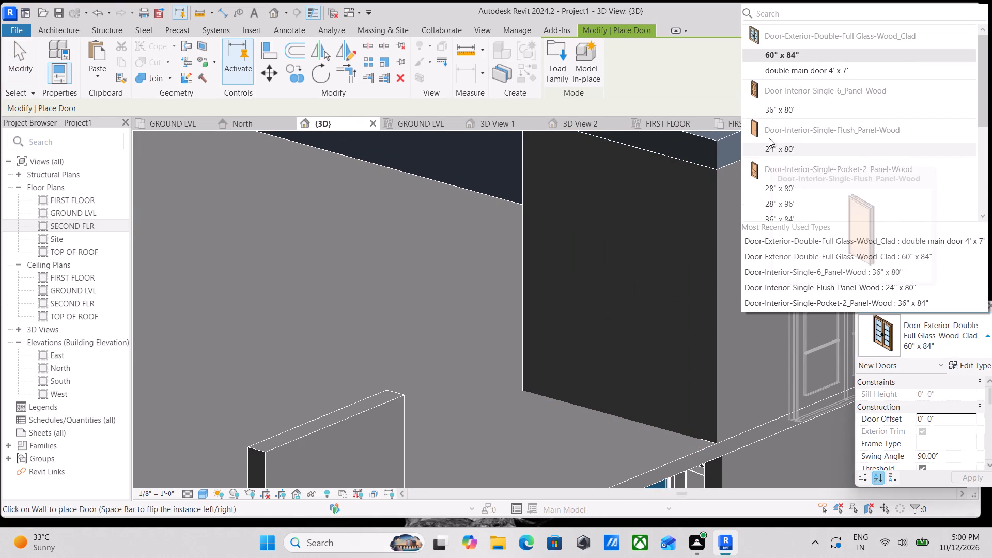
{"action": "left_click", "coordinate": [773, 152]}
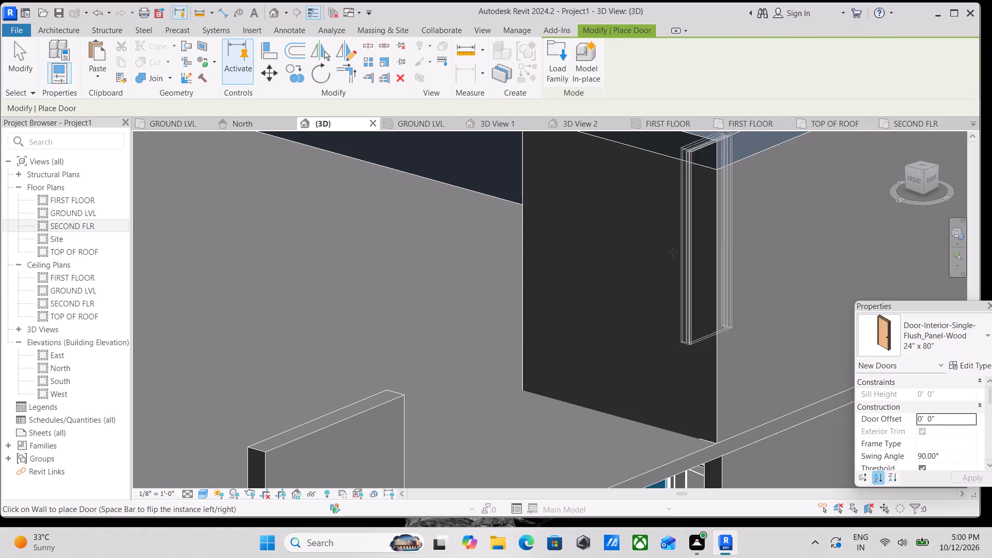
{"action": "left_click", "coordinate": [624, 253]}
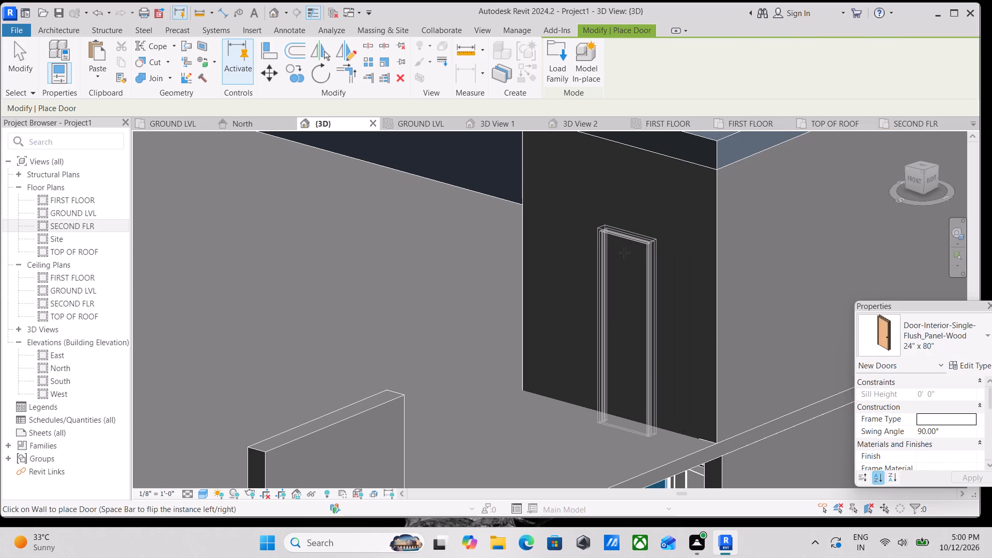
{"action": "scroll", "coordinate": [660, 230], "scroll_direction": "down", "scroll_amount": 2}
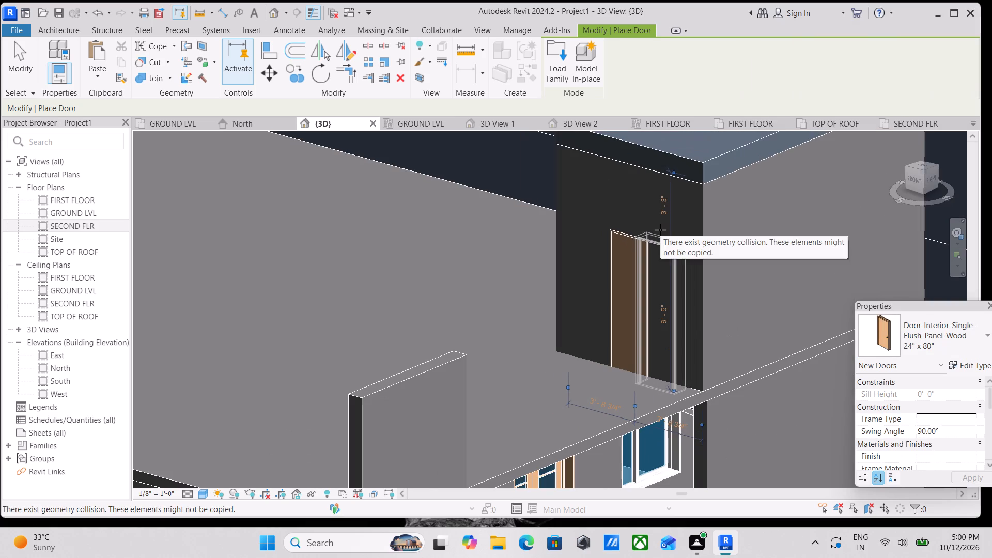
{"action": "key", "text": "Escape"}
{"action": "scroll", "coordinate": [656, 229], "scroll_direction": "down", "scroll_amount": 4}
{"action": "key", "text": "Escape"}
{"action": "scroll", "coordinate": [614, 269], "scroll_direction": "down", "scroll_amount": 3}
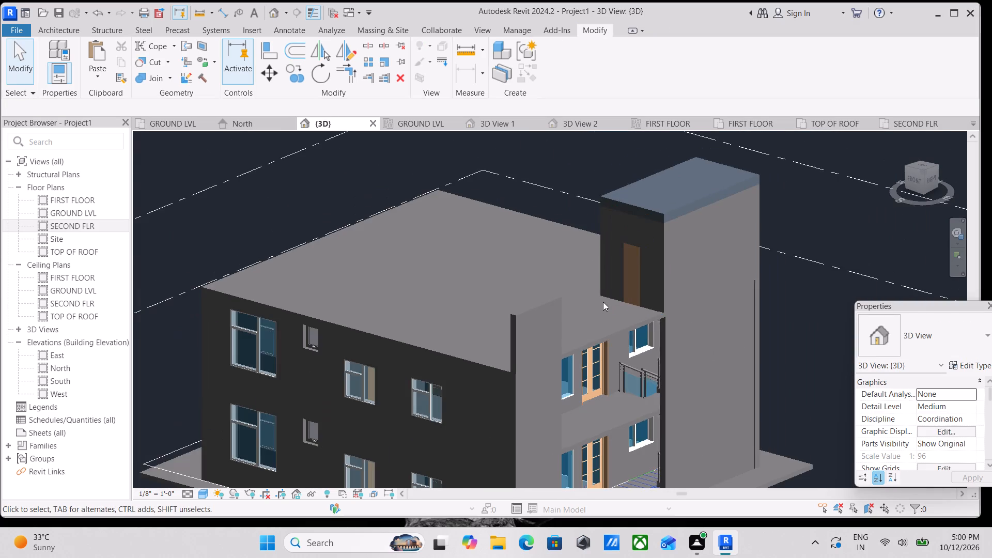
{"action": "key", "text": "Escape"}
Examine the right facade from the stair enclosure down to the open first-floor corridor edge and its ROSE MARBLE FLOOR slab.
{"action": "scroll", "coordinate": [556, 287], "scroll_direction": "down", "scroll_amount": 2}
{"action": "scroll", "coordinate": [604, 358], "scroll_direction": "up", "scroll_amount": 4}
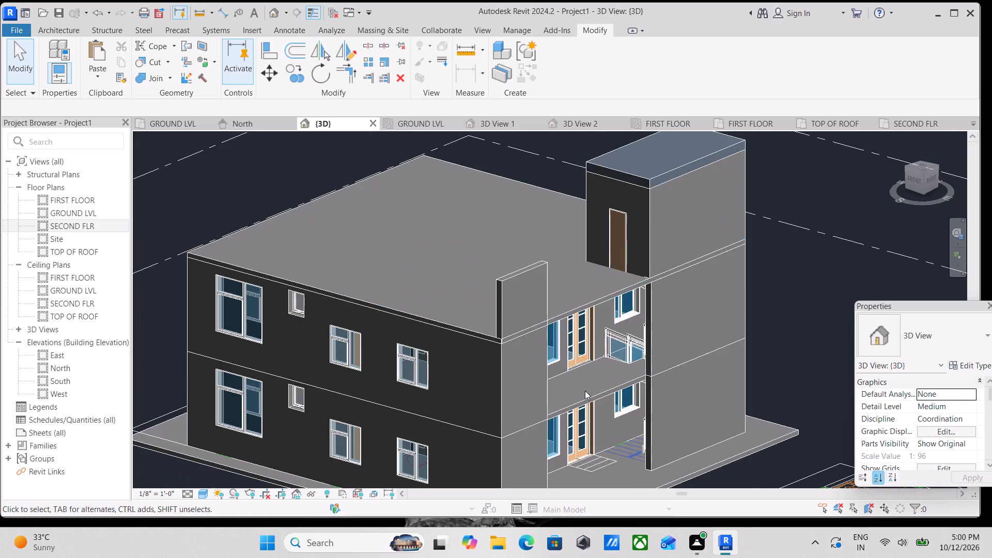
{"action": "scroll", "coordinate": [585, 391], "scroll_direction": "up", "scroll_amount": 2}
{"action": "middle_click_drag", "start_coordinate": [590, 401], "coordinate": [530, 347]}
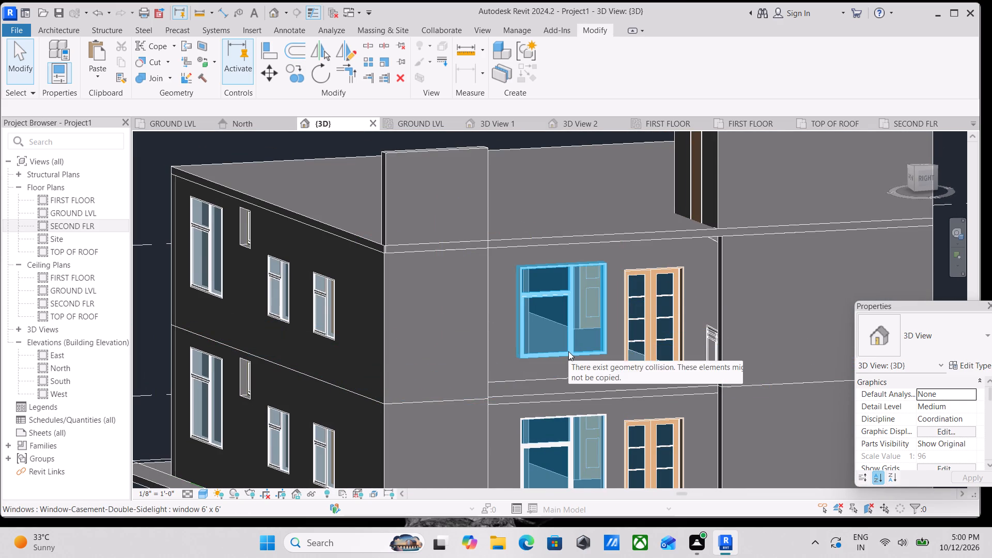
{"action": "scroll", "coordinate": [625, 354], "scroll_direction": "down", "scroll_amount": 1}
{"action": "middle_click_drag", "start_coordinate": [628, 352], "coordinate": [624, 350]}
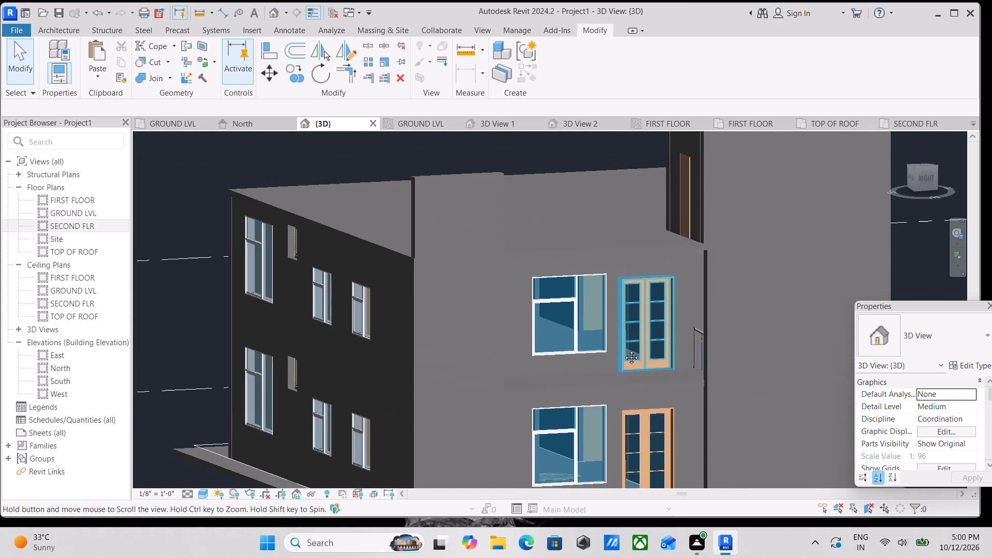
{"action": "middle_click_drag", "start_coordinate": [624, 350], "coordinate": [483, 326]}
{"action": "middle_click_drag", "start_coordinate": [651, 247], "coordinate": [537, 376]}
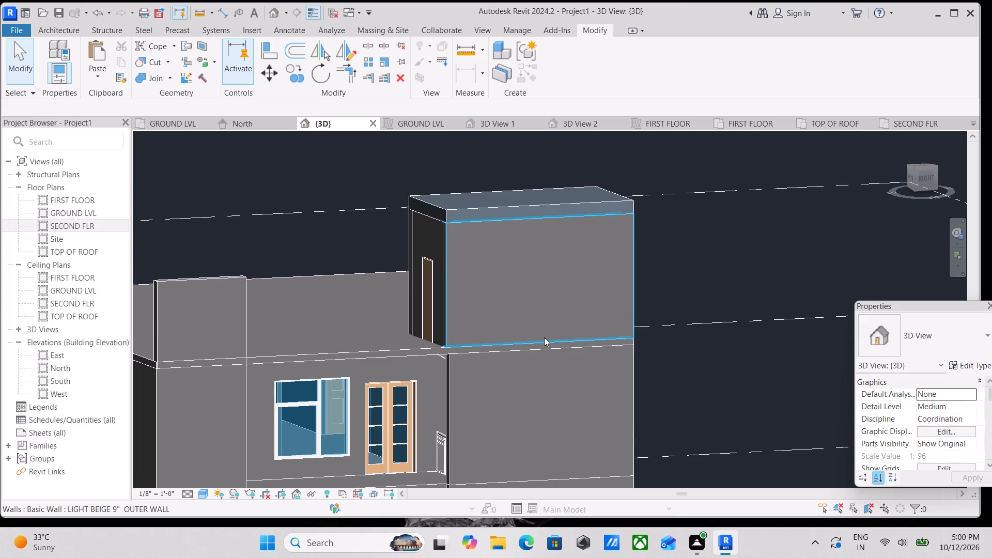
{"action": "middle_click_drag", "start_coordinate": [490, 245], "coordinate": [468, 310]}
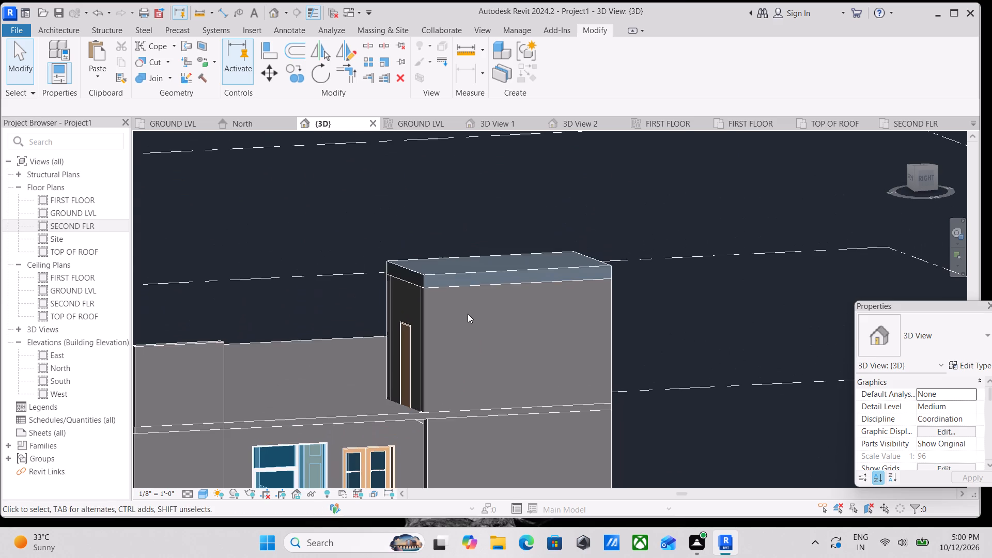
{"action": "scroll", "coordinate": [468, 314], "scroll_direction": "down", "scroll_amount": 3}
{"action": "middle_click_drag", "start_coordinate": [468, 314], "coordinate": [564, 215]}
{"action": "scroll", "coordinate": [482, 375], "scroll_direction": "down", "scroll_amount": 1}
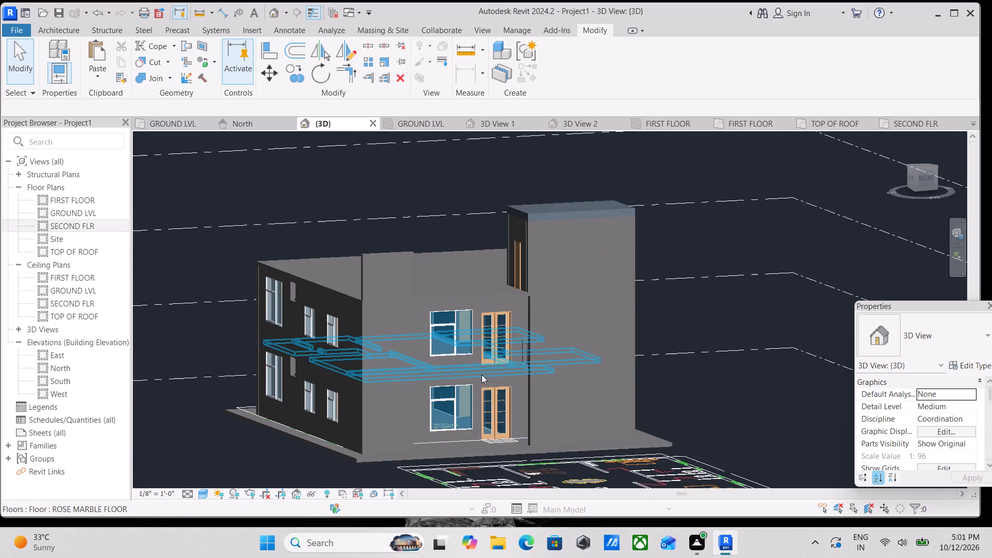
{"action": "middle_click_drag", "start_coordinate": [482, 373], "coordinate": [506, 341]}
{"action": "scroll", "coordinate": [455, 344], "scroll_direction": "up", "scroll_amount": 7}
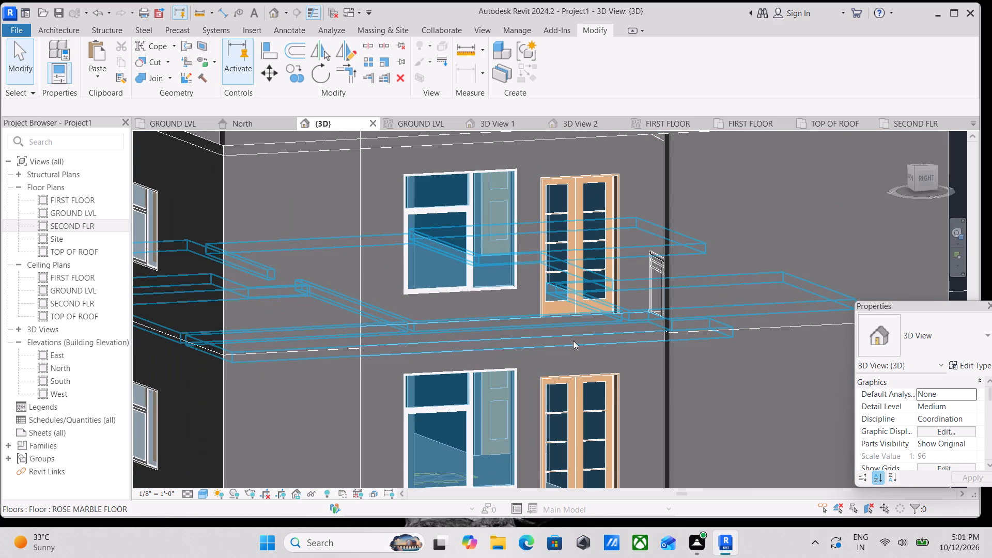
{"action": "left_click", "coordinate": [417, 344]}
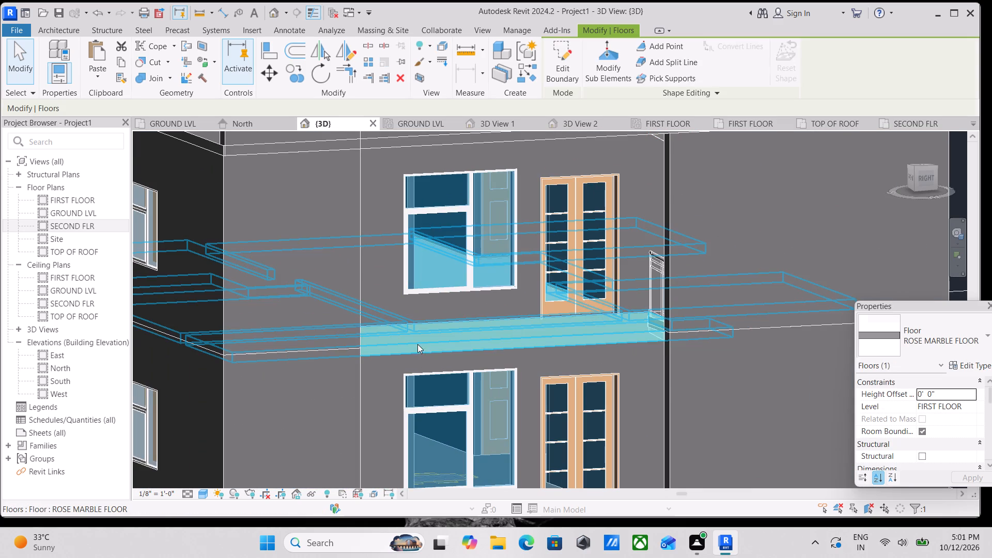
{"action": "key", "text": "Escape"}
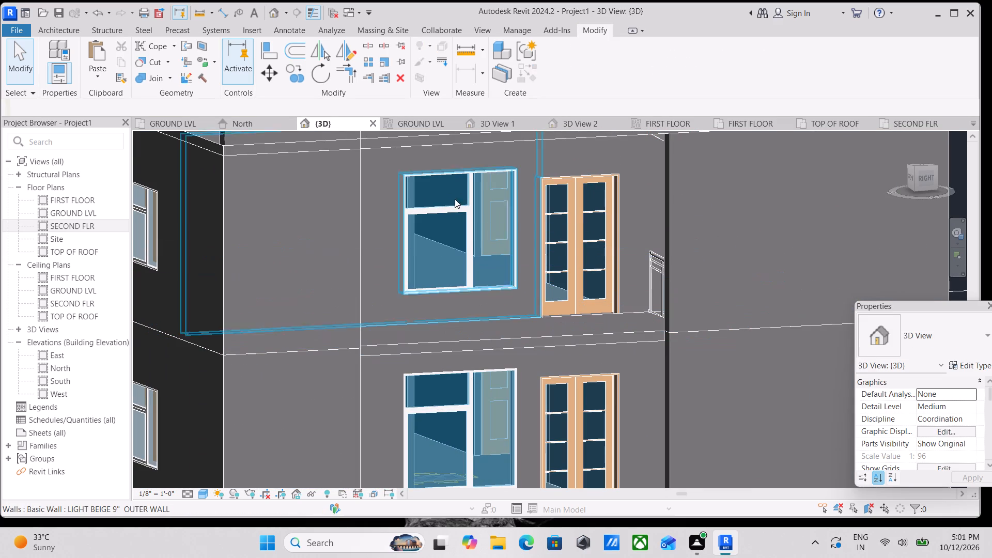
In the FIRST FLOOR plan, sketch a 26' 0" railing path along the facade wall's inner face, from the front corner across the opening to the stairs.
{"action": "left_click", "coordinate": [69, 27]}
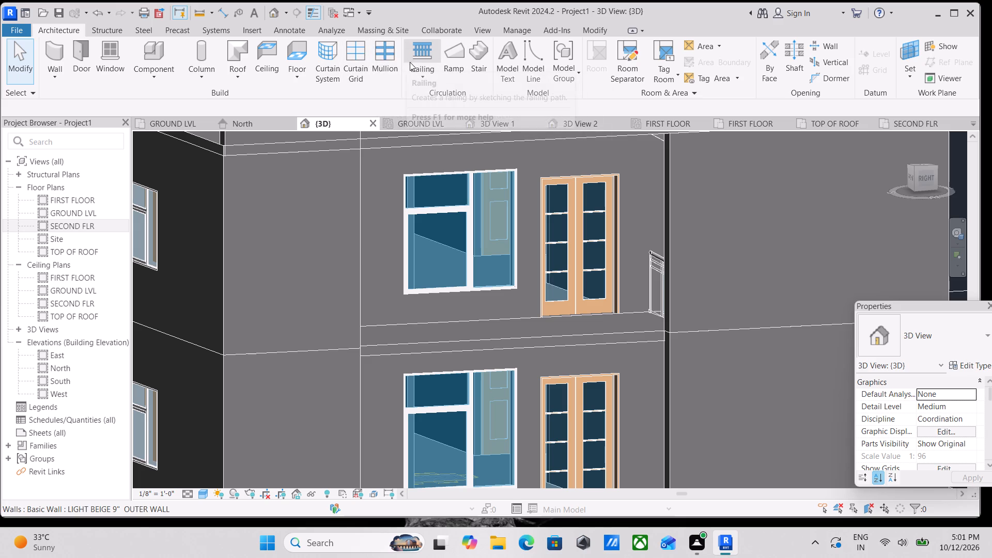
{"action": "left_click", "coordinate": [425, 66]}
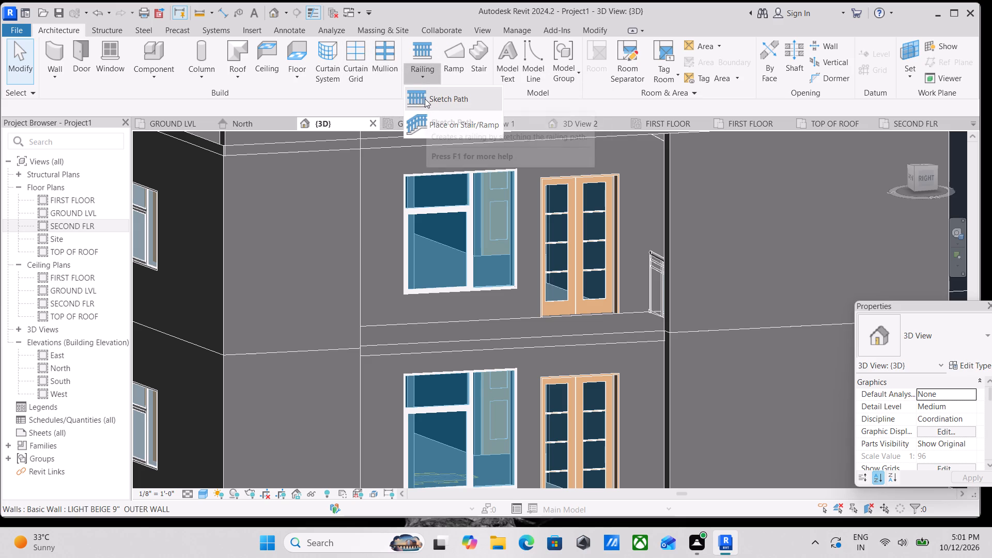
{"action": "left_click", "coordinate": [425, 99]}
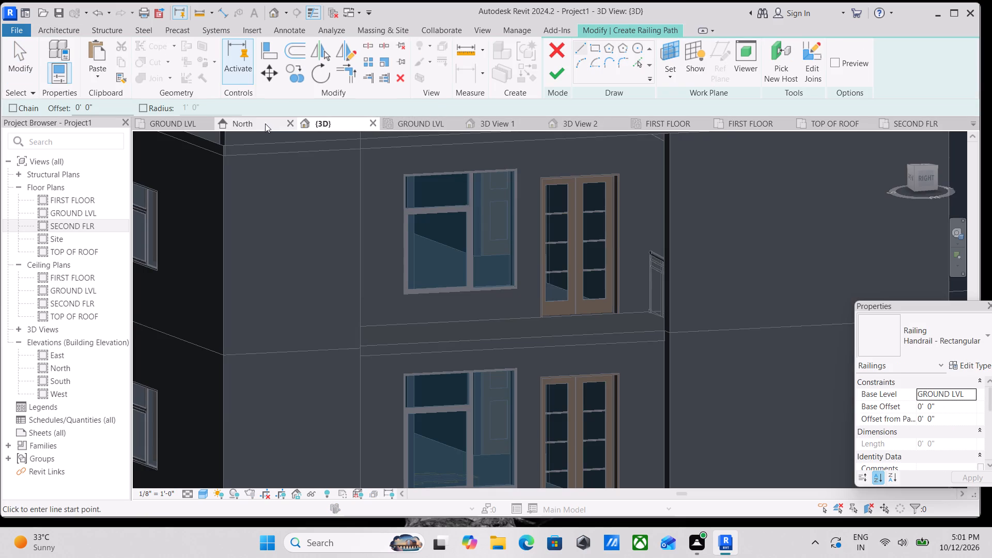
{"action": "left_click", "coordinate": [265, 122]}
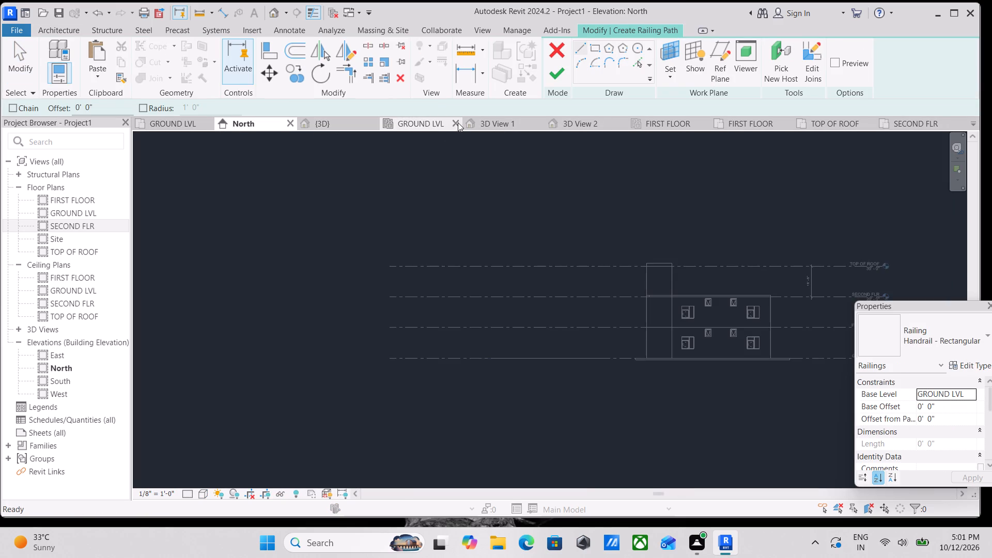
{"action": "left_click", "coordinate": [751, 122]}
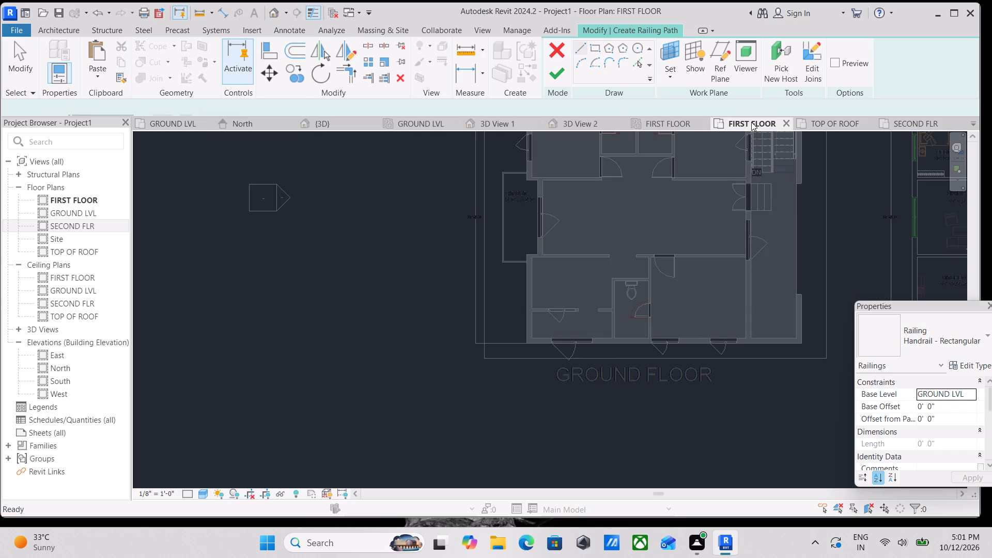
{"action": "left_click", "coordinate": [823, 123]}
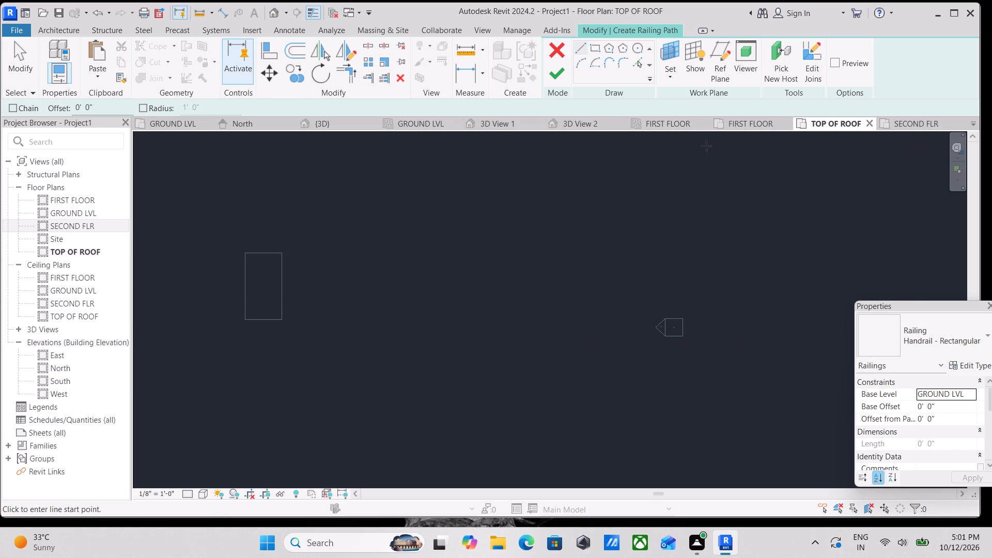
{"action": "left_click", "coordinate": [738, 125]}
{"action": "middle_click_drag", "start_coordinate": [685, 225], "coordinate": [521, 299]}
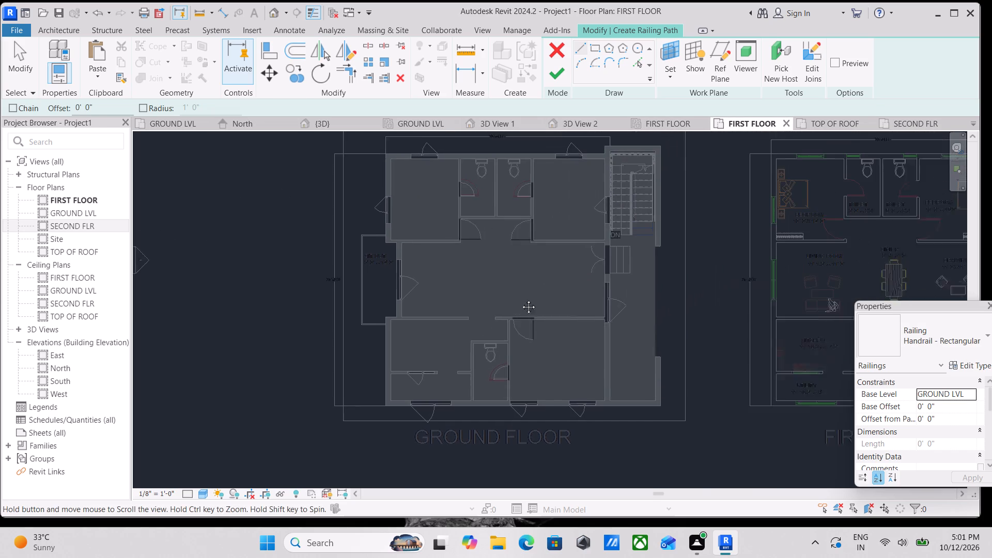
{"action": "middle_click_drag", "start_coordinate": [521, 299], "coordinate": [519, 301]}
{"action": "scroll", "coordinate": [632, 392], "scroll_direction": "up", "scroll_amount": 3}
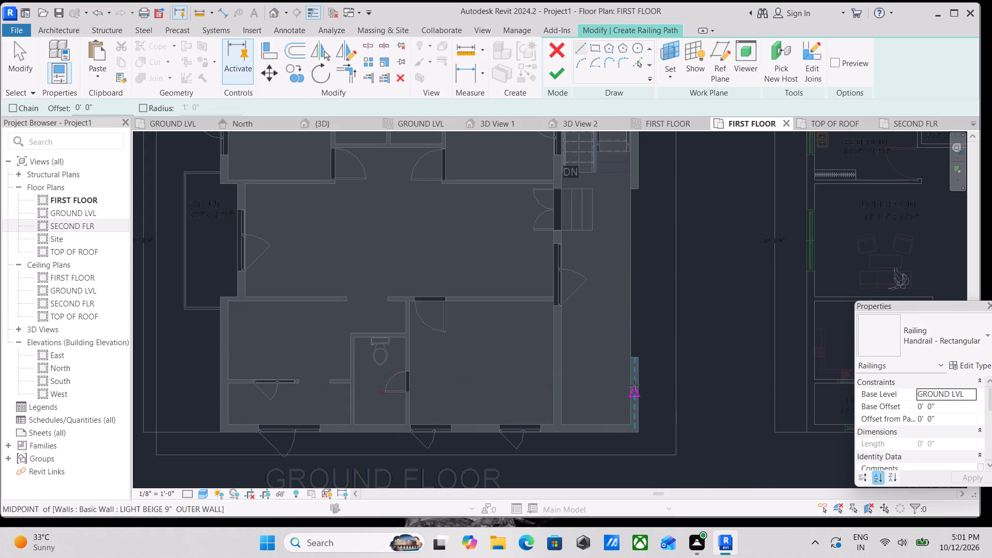
{"action": "left_click", "coordinate": [630, 420]}
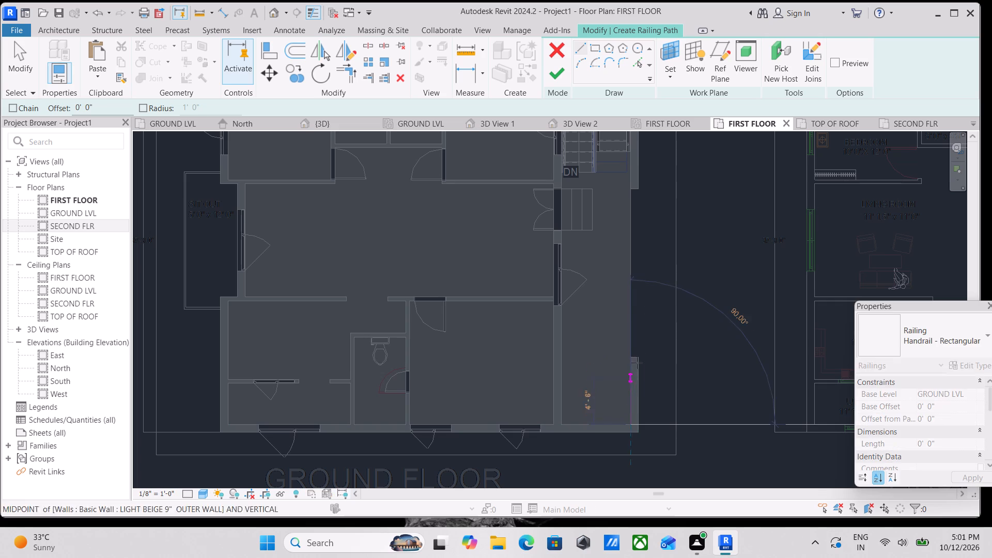
{"action": "middle_click_drag", "start_coordinate": [640, 277], "coordinate": [618, 364]}
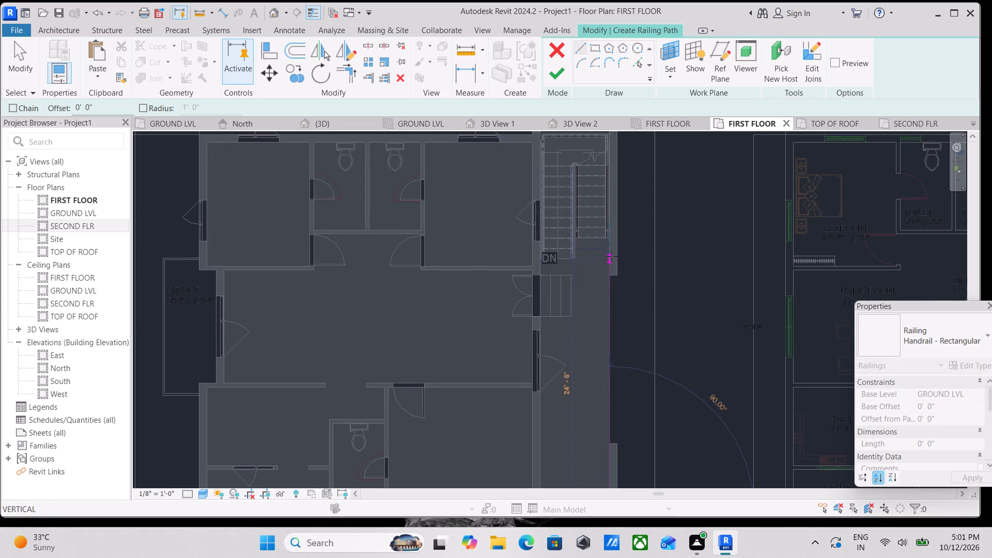
{"action": "left_click", "coordinate": [611, 241]}
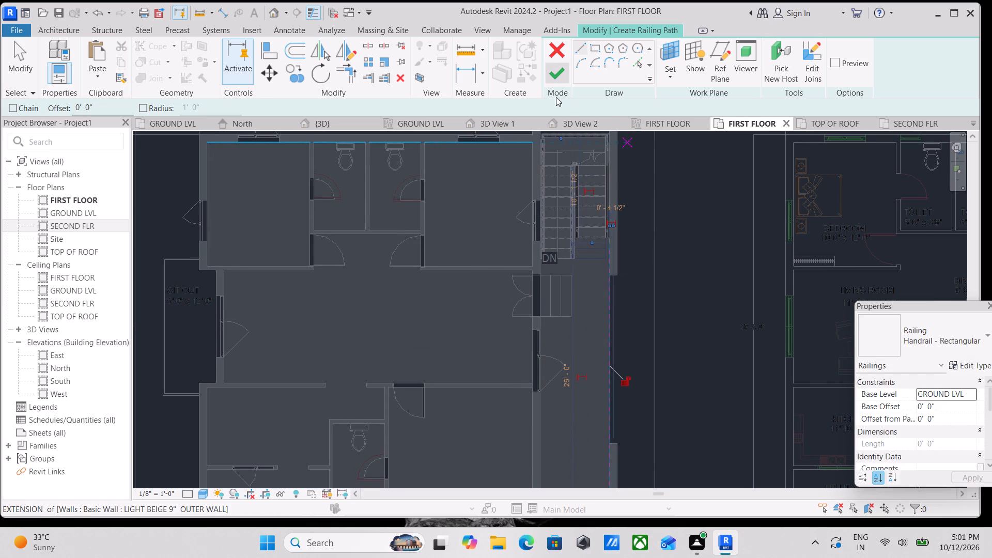
Set the Handrail - Rectangular railing's base level to FIRST FLOOR and finish the railing.
{"action": "left_click", "coordinate": [969, 396]}
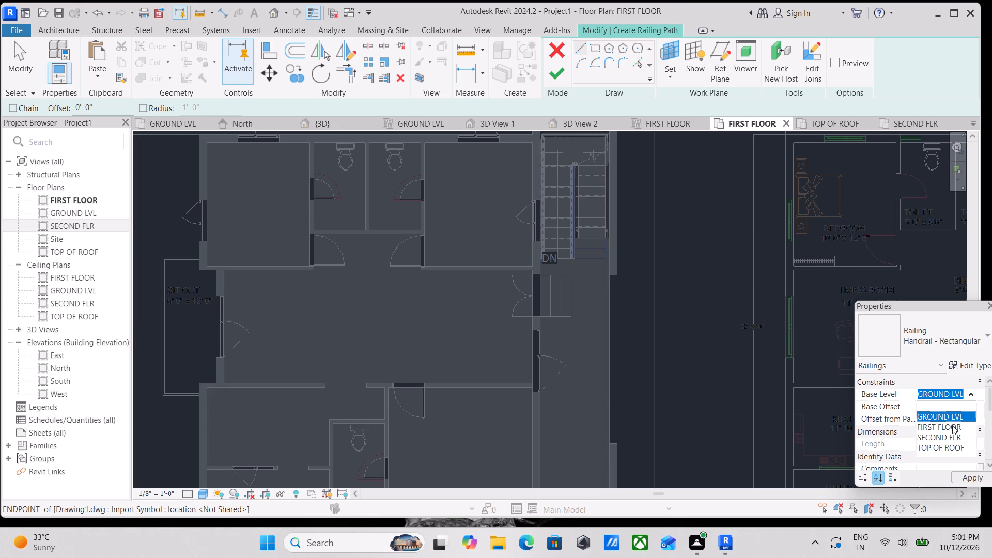
{"action": "left_click", "coordinate": [952, 425]}
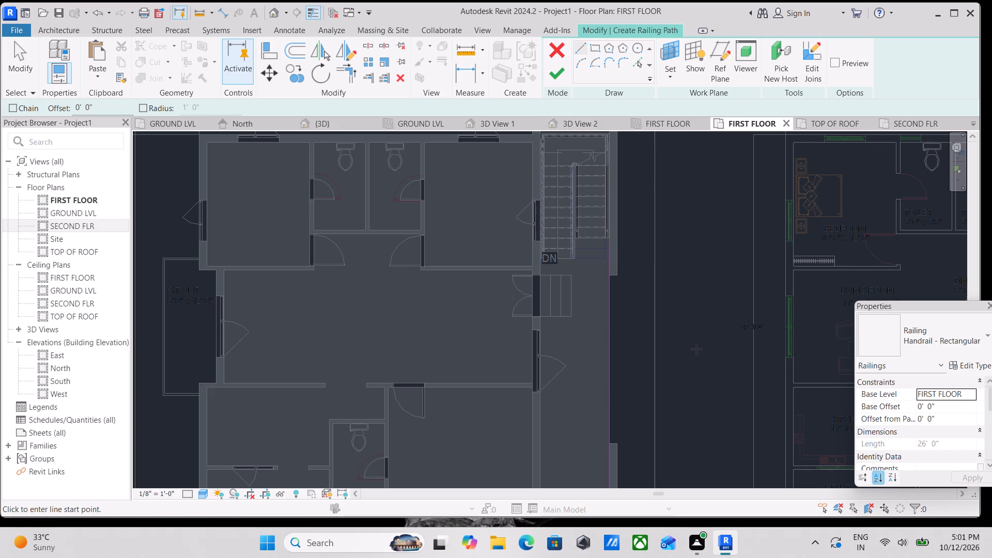
{"action": "left_click", "coordinate": [559, 77]}
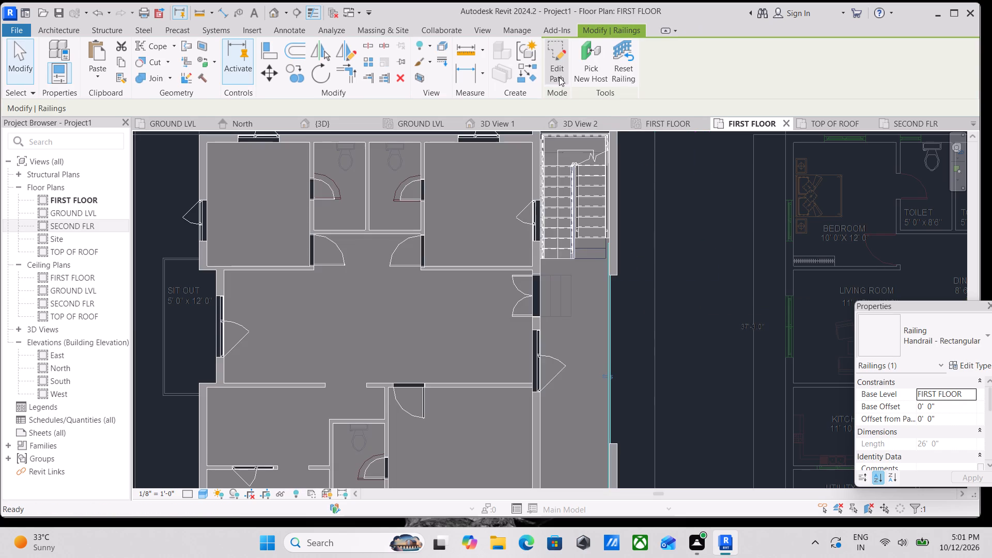
{"action": "middle_click_drag", "start_coordinate": [638, 391], "coordinate": [631, 388], "text": "shift"}
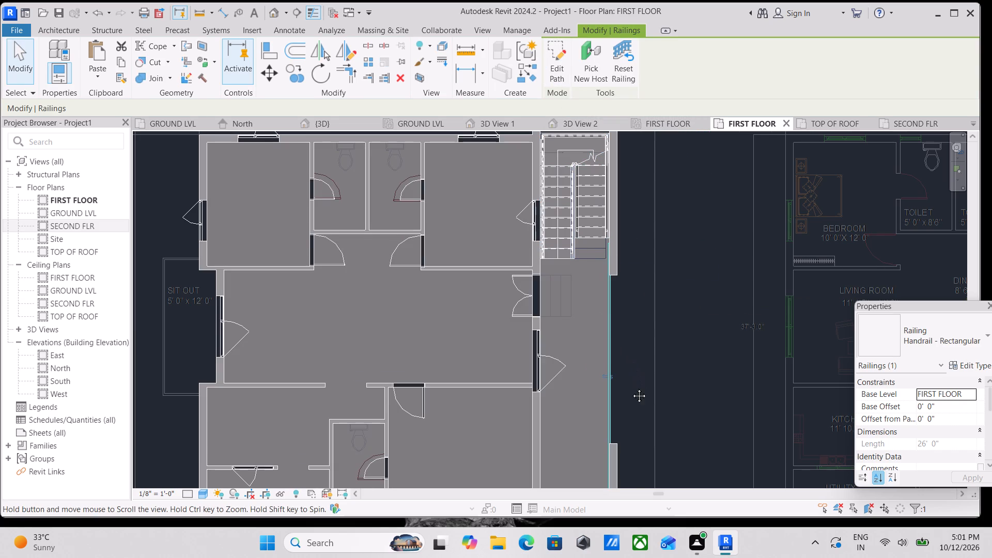
{"action": "middle_click_drag", "start_coordinate": [631, 388], "coordinate": [514, 284], "text": "shift"}
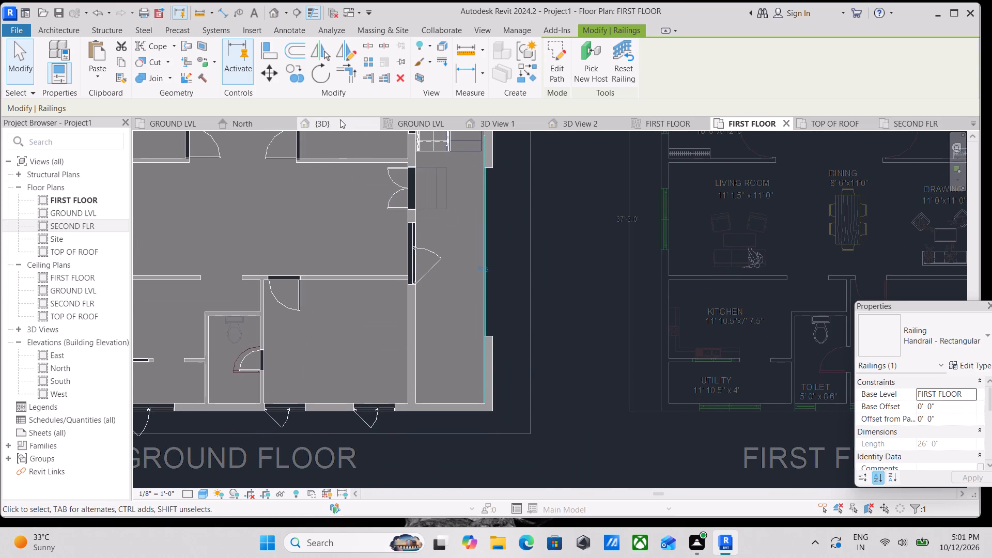
In the 3D view, change the first-floor corridor railing's type to Glass Panel - Bottom Fill.
{"action": "left_click", "coordinate": [339, 121]}
{"action": "middle_click_drag", "start_coordinate": [470, 342], "coordinate": [398, 377], "text": "shift"}
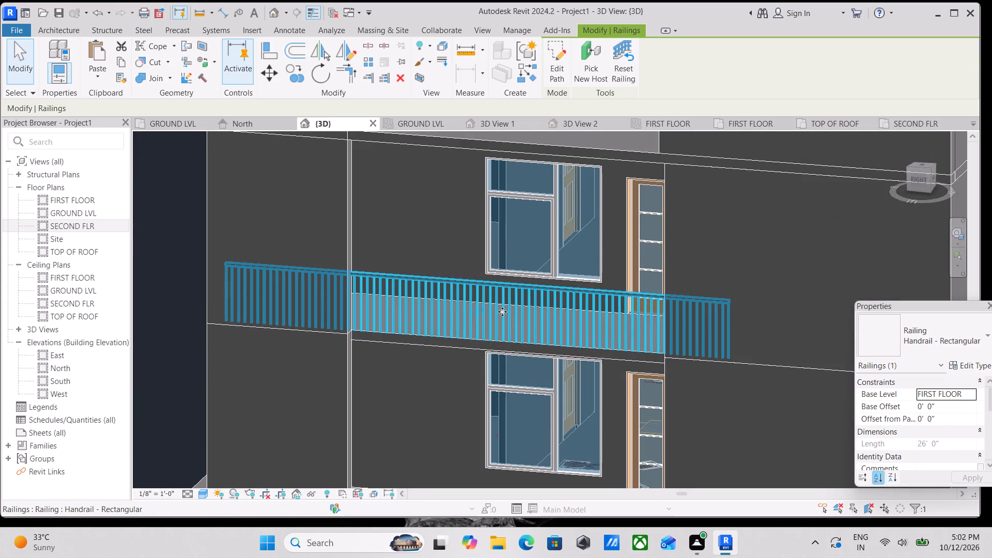
{"action": "key", "text": "Escape"}
{"action": "left_click", "coordinate": [560, 292]}
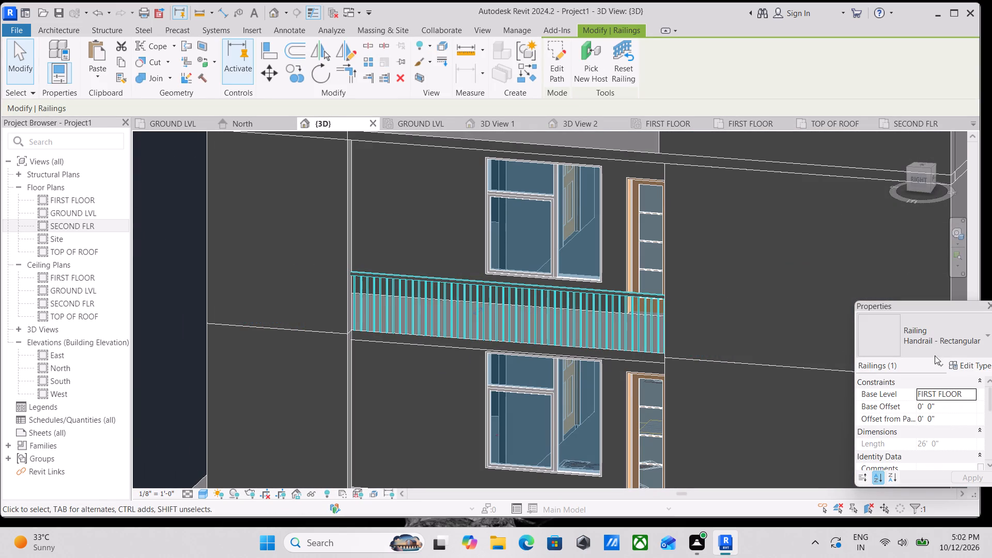
{"action": "left_click", "coordinate": [967, 331]}
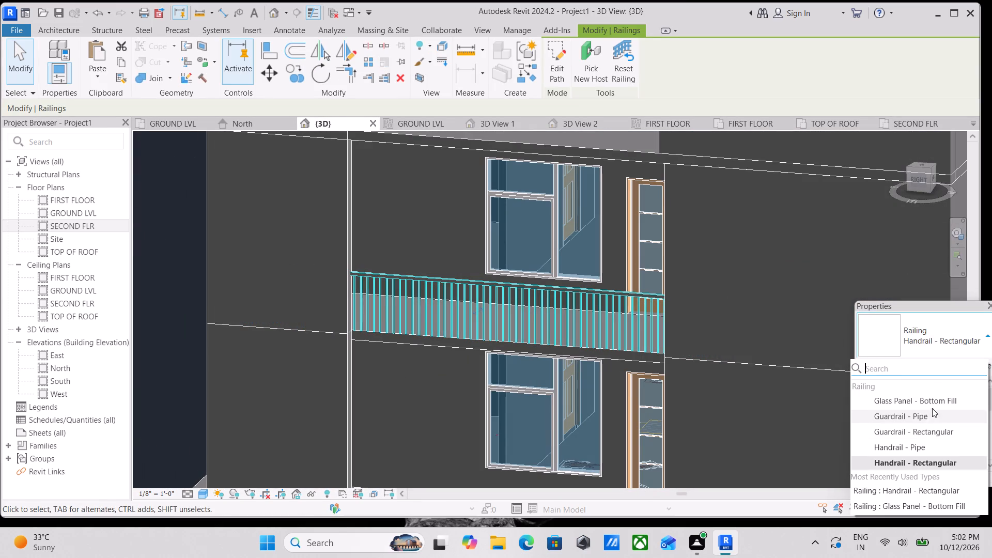
{"action": "left_click", "coordinate": [933, 404]}
{"action": "scroll", "coordinate": [637, 317], "scroll_direction": "down", "scroll_amount": 1}
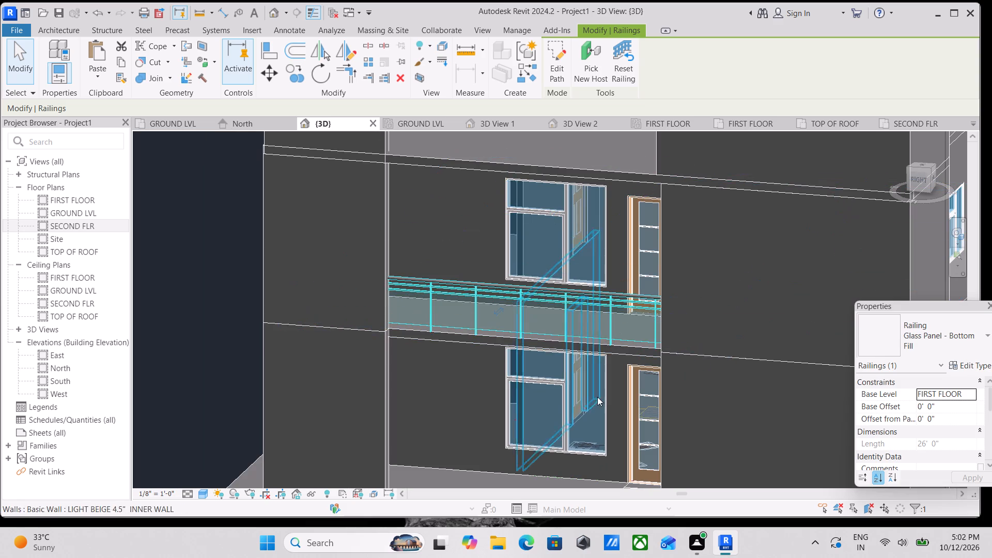
{"action": "key", "text": "Escape"}
Examine the right facade from the ground-floor slab up to the roof, including the glass railing across the corridor opening.
{"action": "scroll", "coordinate": [605, 395], "scroll_direction": "down", "scroll_amount": 2}
{"action": "middle_click_drag", "start_coordinate": [611, 396], "coordinate": [661, 301]}
{"action": "scroll", "coordinate": [577, 374], "scroll_direction": "up", "scroll_amount": 3}
{"action": "scroll", "coordinate": [417, 354], "scroll_direction": "up", "scroll_amount": 3}
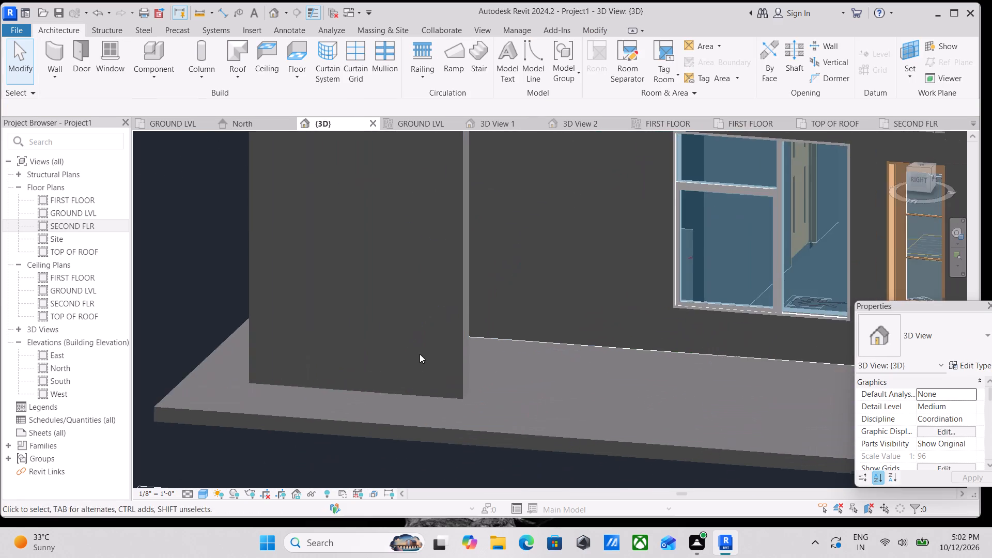
{"action": "scroll", "coordinate": [556, 362], "scroll_direction": "down", "scroll_amount": 2}
{"action": "middle_click_drag", "start_coordinate": [559, 360], "coordinate": [391, 359]}
{"action": "scroll", "coordinate": [451, 359], "scroll_direction": "down", "scroll_amount": 2}
{"action": "middle_click_drag", "start_coordinate": [452, 359], "coordinate": [485, 438]}
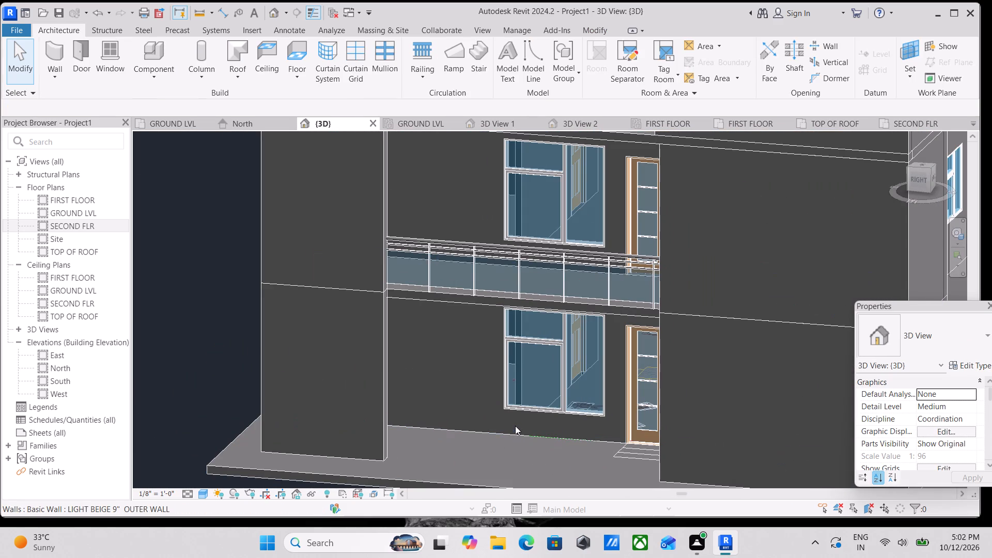
{"action": "scroll", "coordinate": [516, 433], "scroll_direction": "down", "scroll_amount": 3}
{"action": "middle_click_drag", "start_coordinate": [519, 398], "coordinate": [537, 454]}
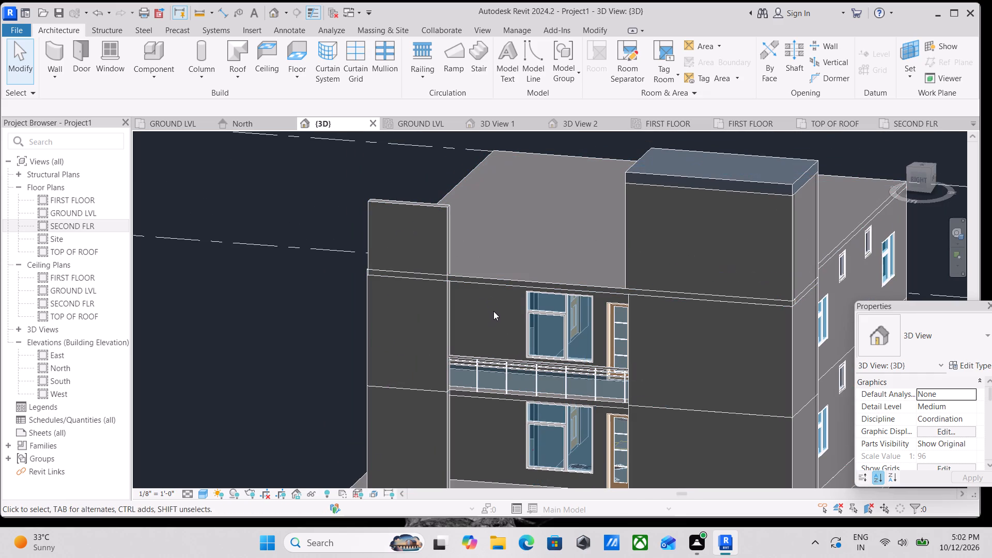
{"action": "middle_click_drag", "start_coordinate": [502, 333], "coordinate": [565, 462], "text": "shift"}
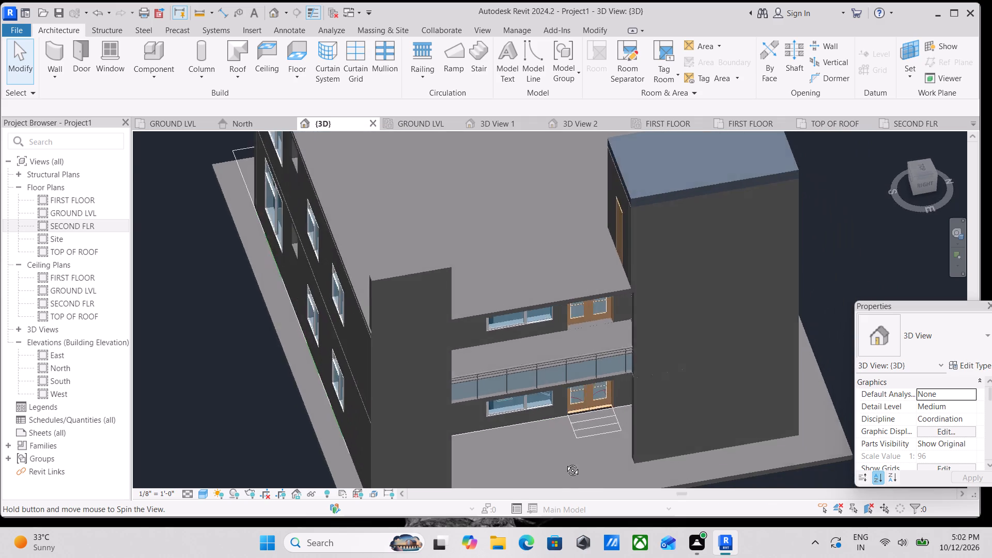
{"action": "middle_click_drag", "start_coordinate": [565, 462], "coordinate": [604, 498], "text": "shift"}
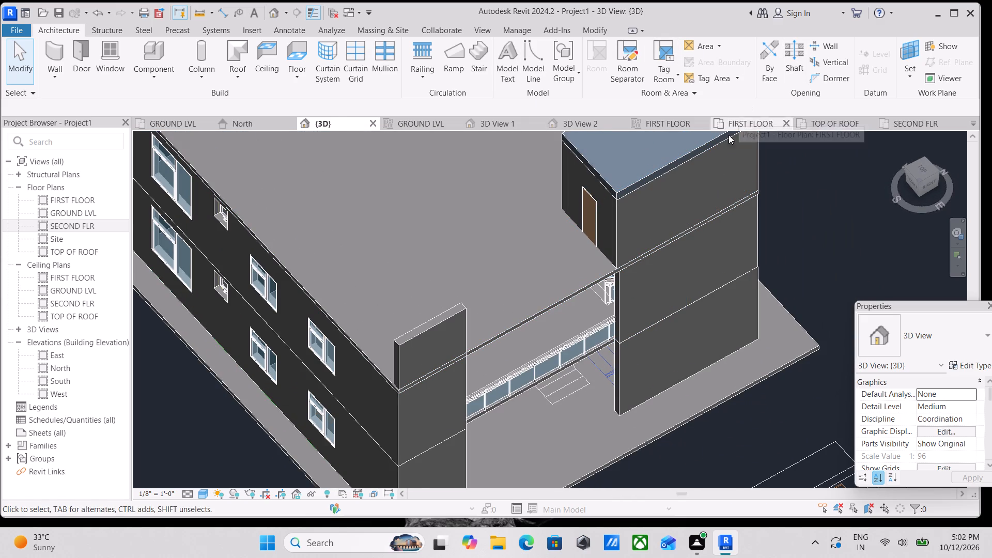
Copy the first-floor glass panel railing and paste it aligned to the SECOND FLR level.
{"action": "scroll", "coordinate": [586, 282], "scroll_direction": "down", "scroll_amount": 1}
{"action": "left_click", "coordinate": [564, 353]}
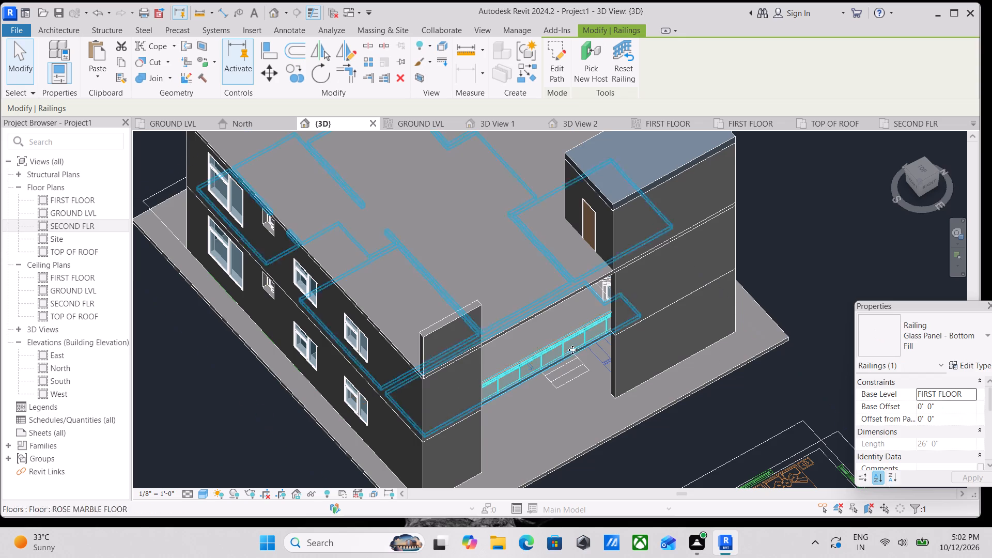
{"action": "middle_click_drag", "start_coordinate": [582, 387], "coordinate": [530, 165], "text": "shift"}
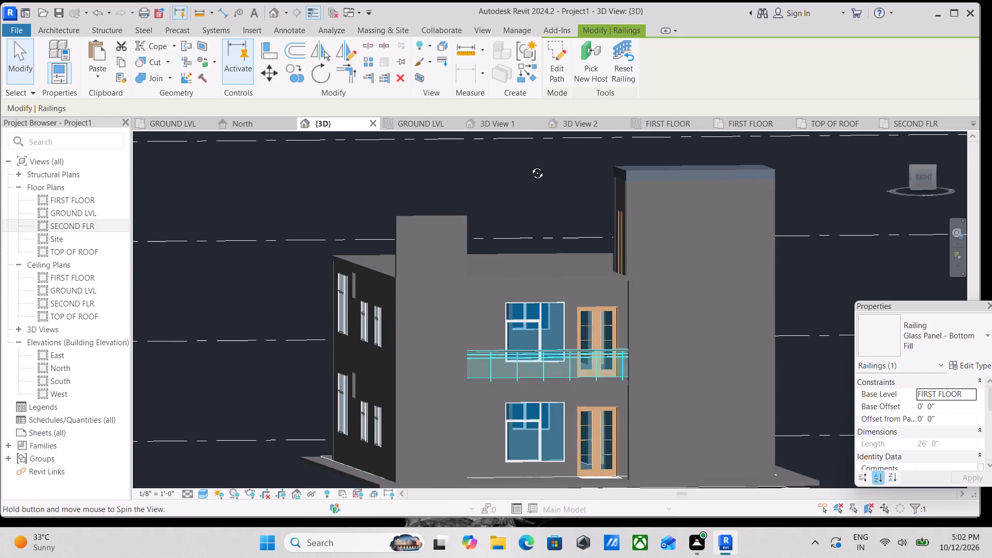
{"action": "middle_click_drag", "start_coordinate": [530, 165], "coordinate": [509, 163], "text": "shift"}
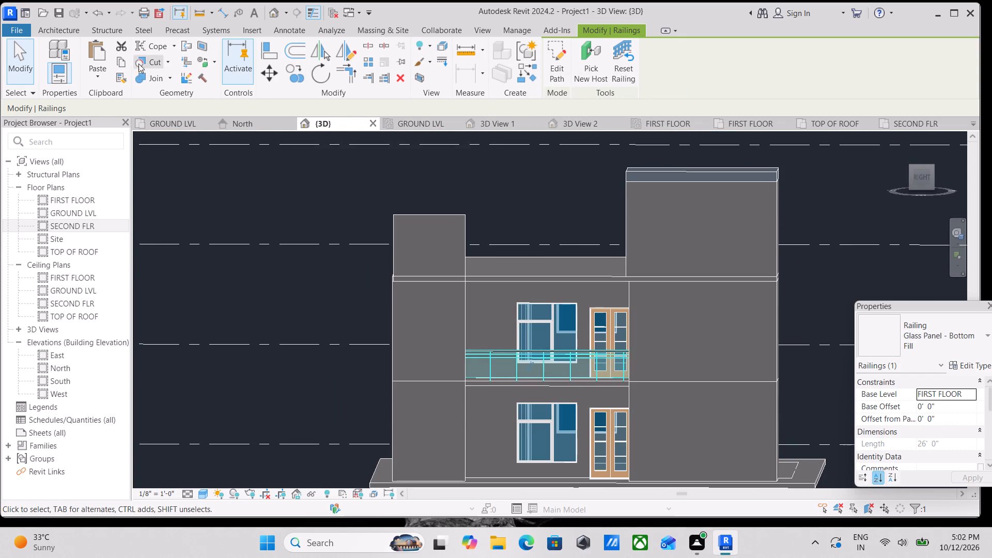
{"action": "left_click", "coordinate": [118, 63]}
{"action": "left_click", "coordinate": [100, 74]}
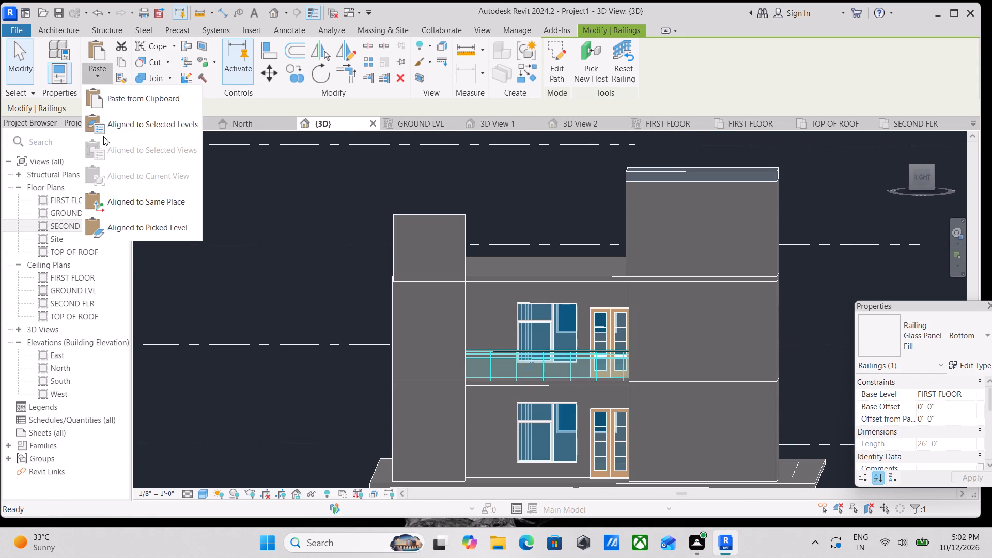
{"action": "left_click", "coordinate": [134, 125]}
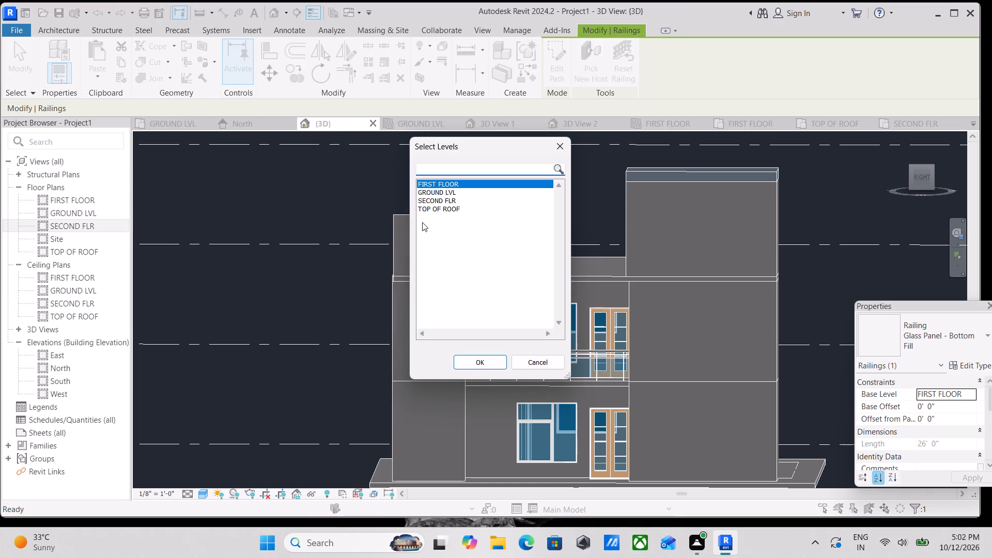
{"action": "left_click", "coordinate": [457, 200]}
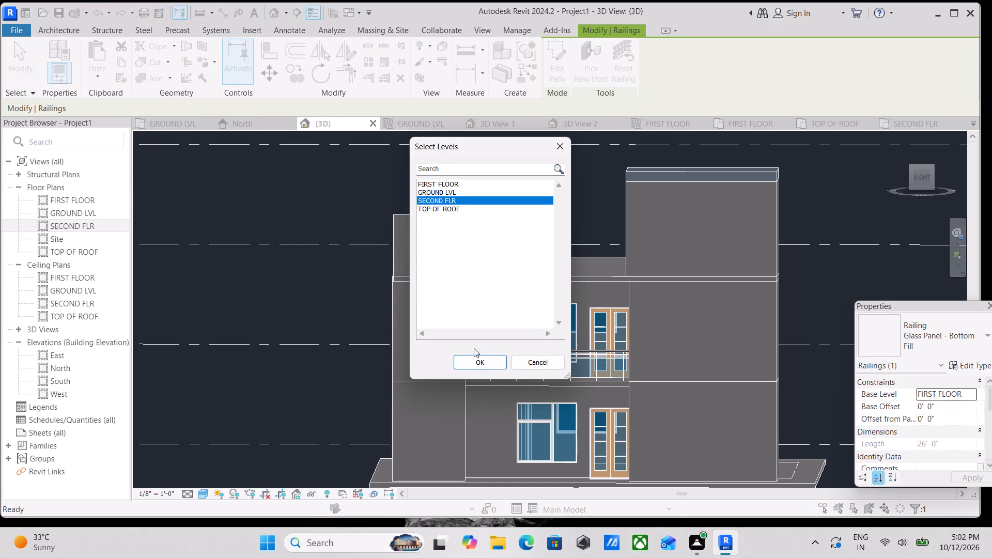
{"action": "left_click", "coordinate": [481, 363]}
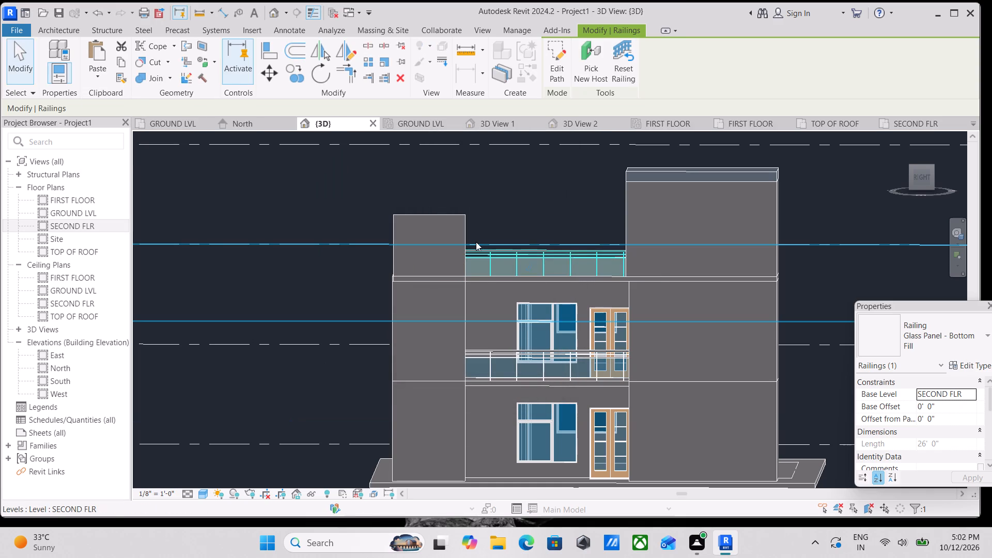
{"action": "key", "text": "Escape"}
Create an in-place model in the Generic Models category without saving the project, keeping the default name.
{"action": "scroll", "coordinate": [474, 280], "scroll_direction": "up", "scroll_amount": 2}
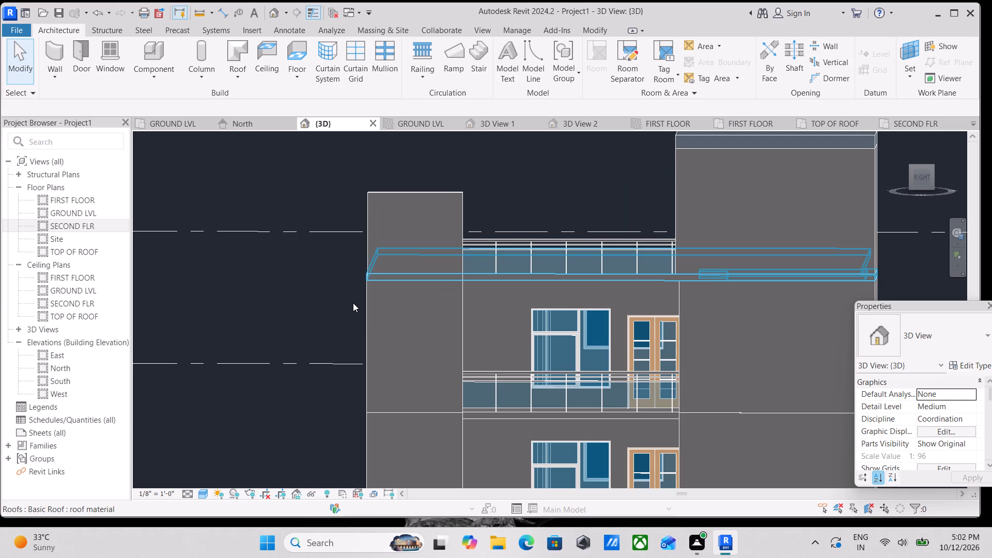
{"action": "scroll", "coordinate": [376, 298], "scroll_direction": "down", "scroll_amount": 1}
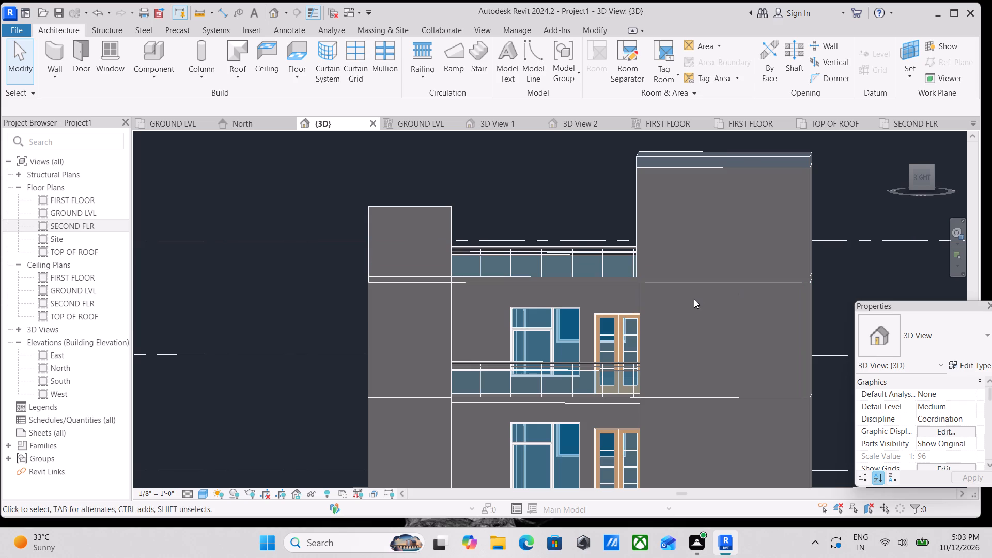
{"action": "scroll", "coordinate": [686, 301], "scroll_direction": "down", "scroll_amount": 1}
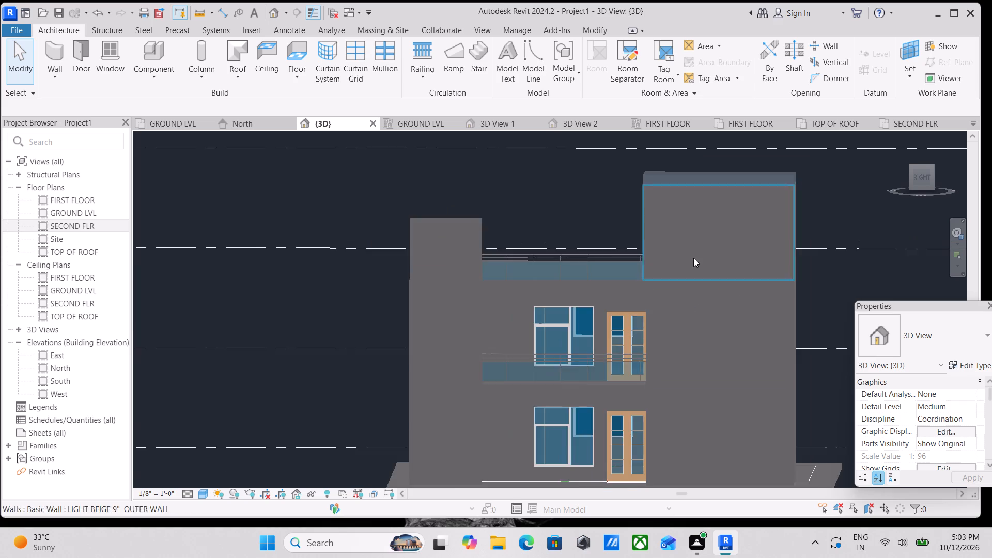
{"action": "scroll", "coordinate": [693, 244], "scroll_direction": "down", "scroll_amount": 1}
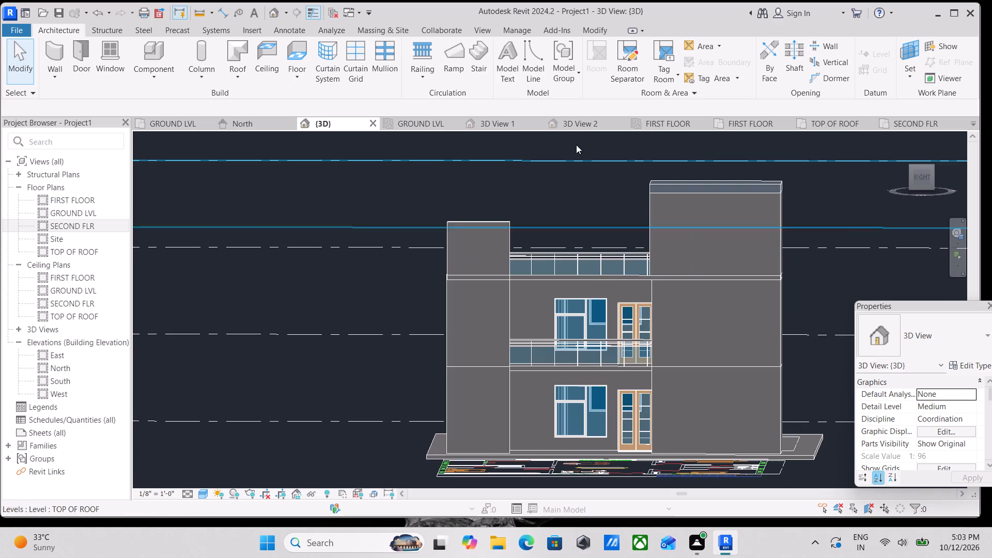
{"action": "left_click", "coordinate": [58, 29]}
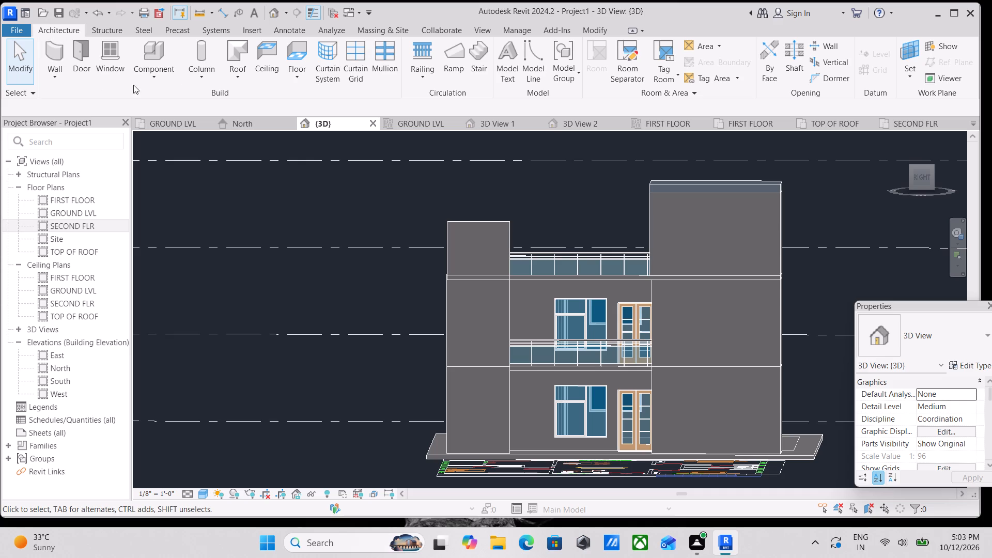
{"action": "left_click", "coordinate": [160, 78]}
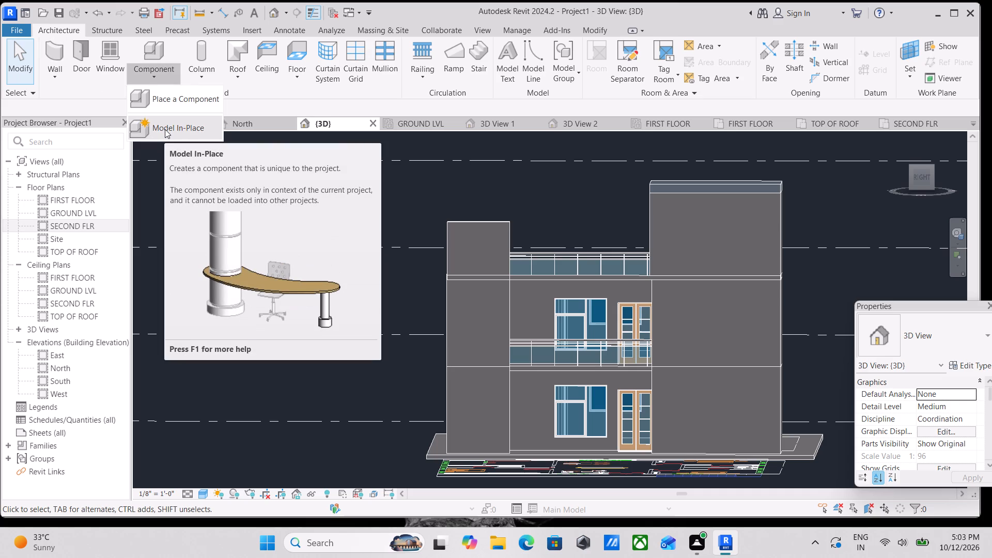
{"action": "left_click", "coordinate": [165, 129]}
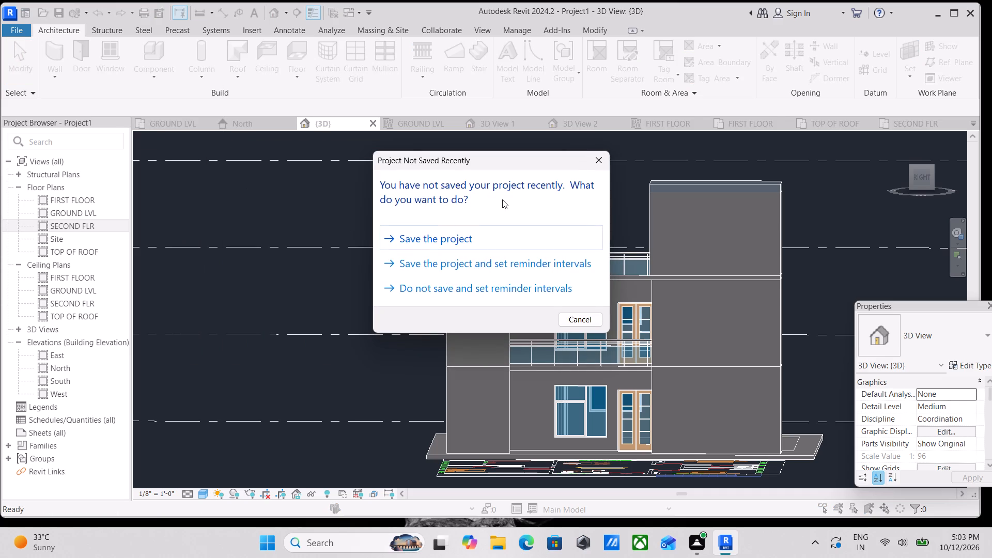
{"action": "left_click", "coordinate": [598, 164]}
{"action": "scroll", "coordinate": [428, 243], "scroll_direction": "down", "scroll_amount": 2}
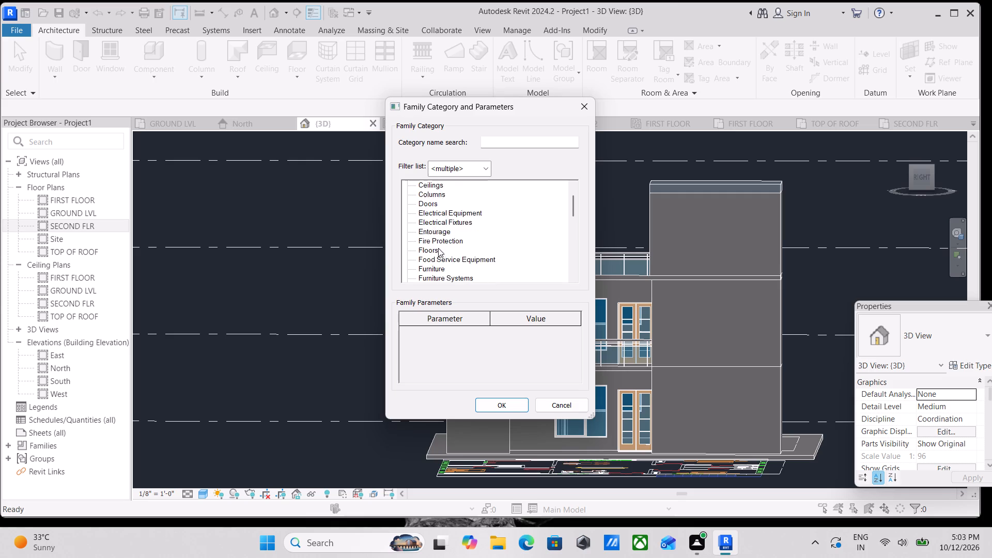
{"action": "scroll", "coordinate": [438, 248], "scroll_direction": "down", "scroll_amount": 4}
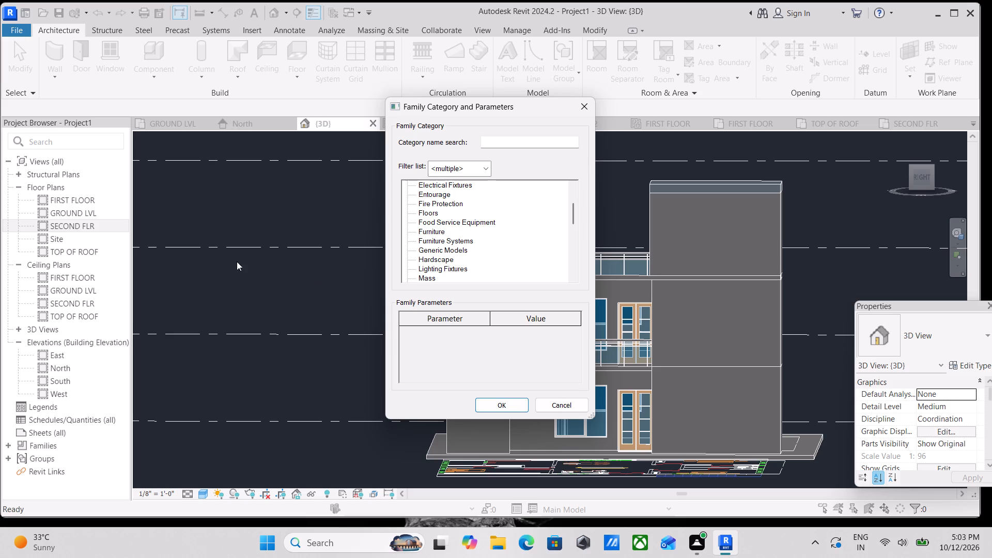
{"action": "scroll", "coordinate": [429, 231], "scroll_direction": "down", "scroll_amount": 2}
{"action": "scroll", "coordinate": [420, 251], "scroll_direction": "up", "scroll_amount": 1}
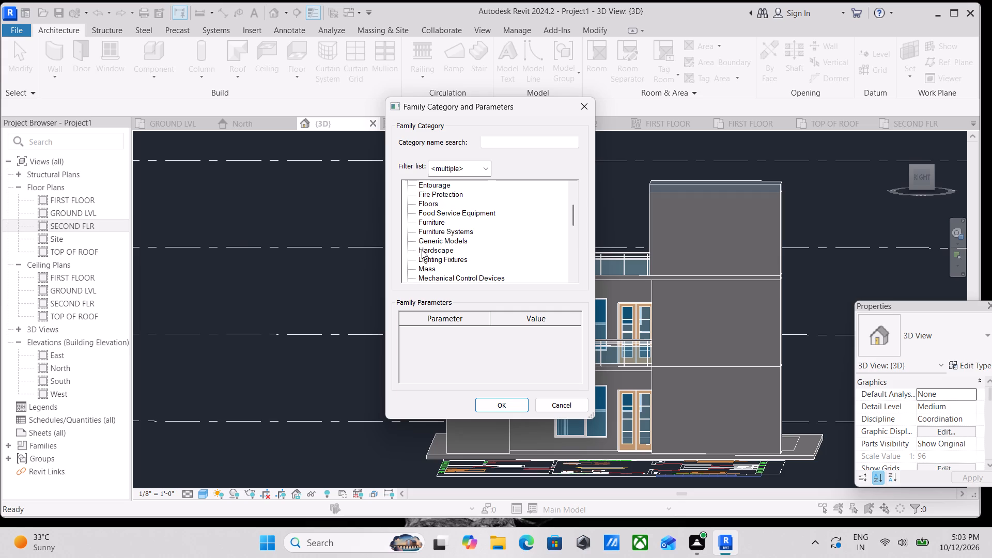
{"action": "scroll", "coordinate": [433, 239], "scroll_direction": "down", "scroll_amount": 1}
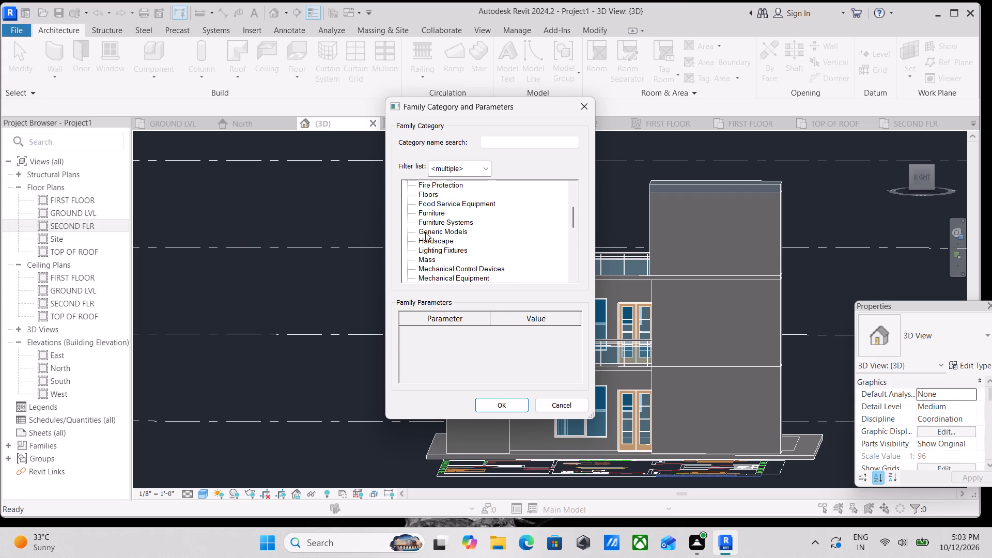
{"action": "scroll", "coordinate": [425, 232], "scroll_direction": "down", "scroll_amount": 1}
{"action": "scroll", "coordinate": [425, 232], "scroll_direction": "up", "scroll_amount": 1}
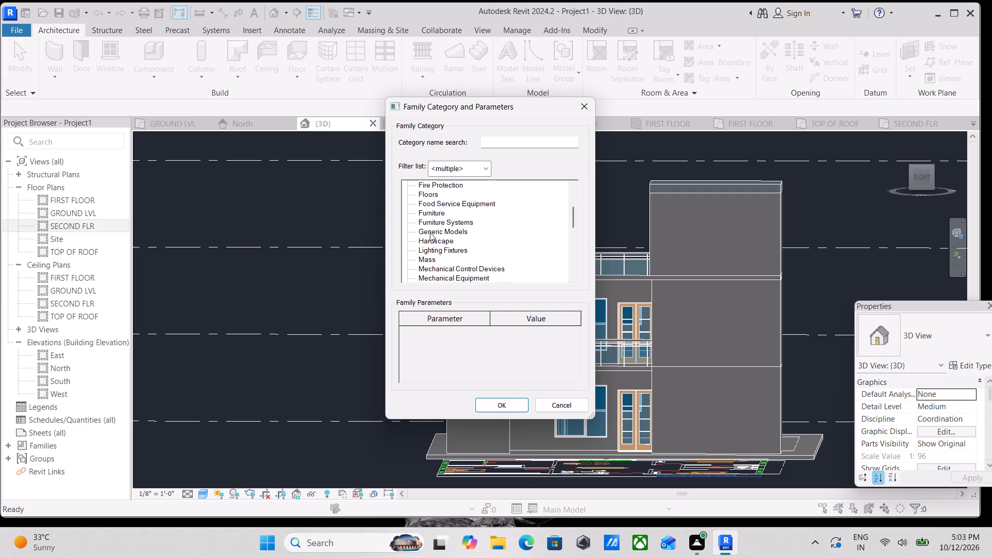
{"action": "left_click", "coordinate": [430, 233]}
{"action": "left_click", "coordinate": [504, 400]}
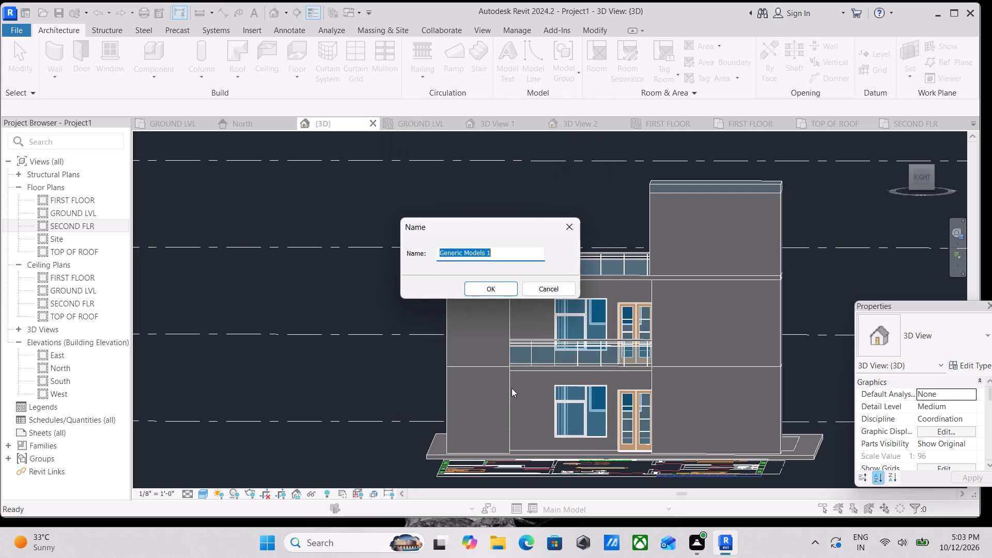
{"action": "left_click", "coordinate": [499, 292]}
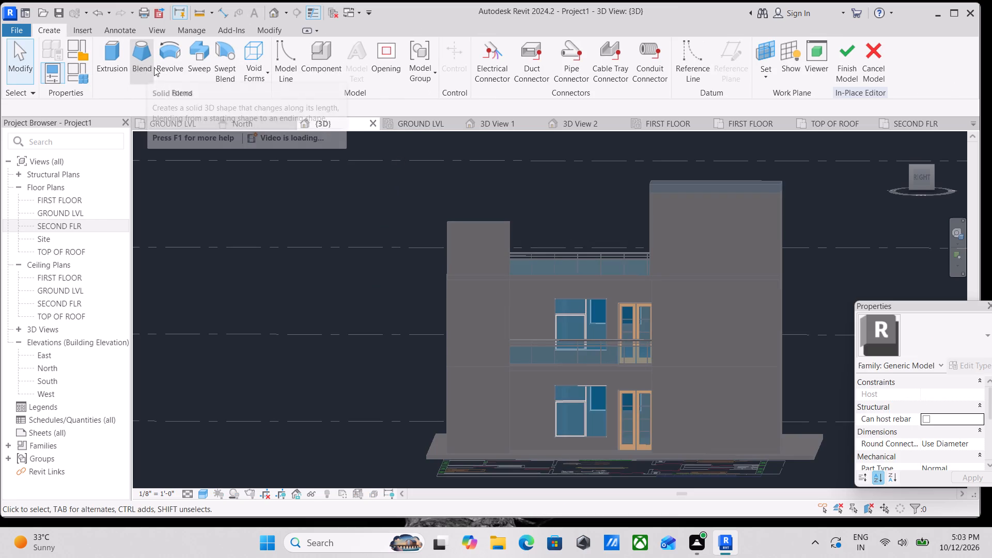
Start a solid sweep with a sketched path and pick the right facade's tower wall face as its work plane.
{"action": "left_click", "coordinate": [204, 65]}
{"action": "scroll", "coordinate": [617, 213], "scroll_direction": "up", "scroll_amount": 3}
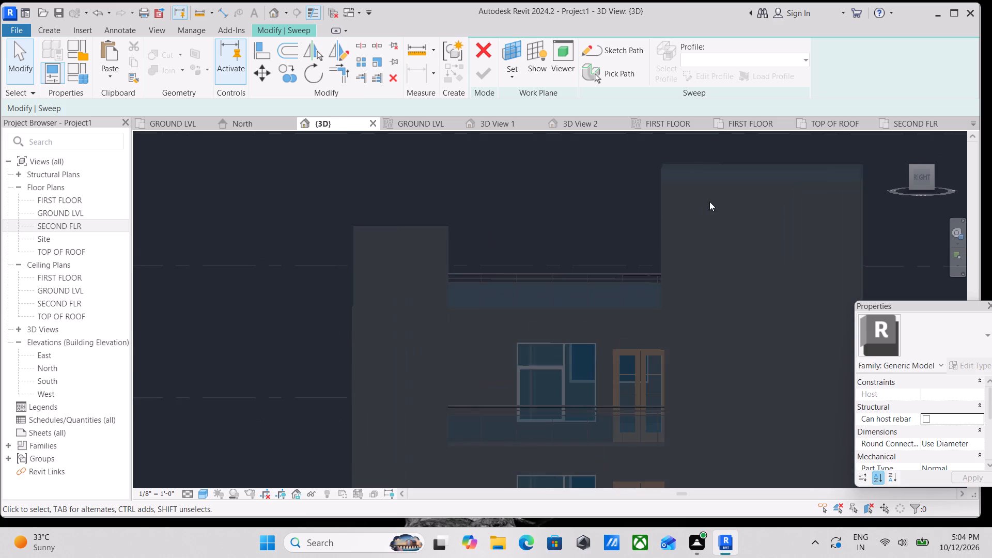
{"action": "scroll", "coordinate": [709, 202], "scroll_direction": "down", "scroll_amount": 1}
{"action": "middle_click_drag", "start_coordinate": [704, 203], "coordinate": [584, 285]}
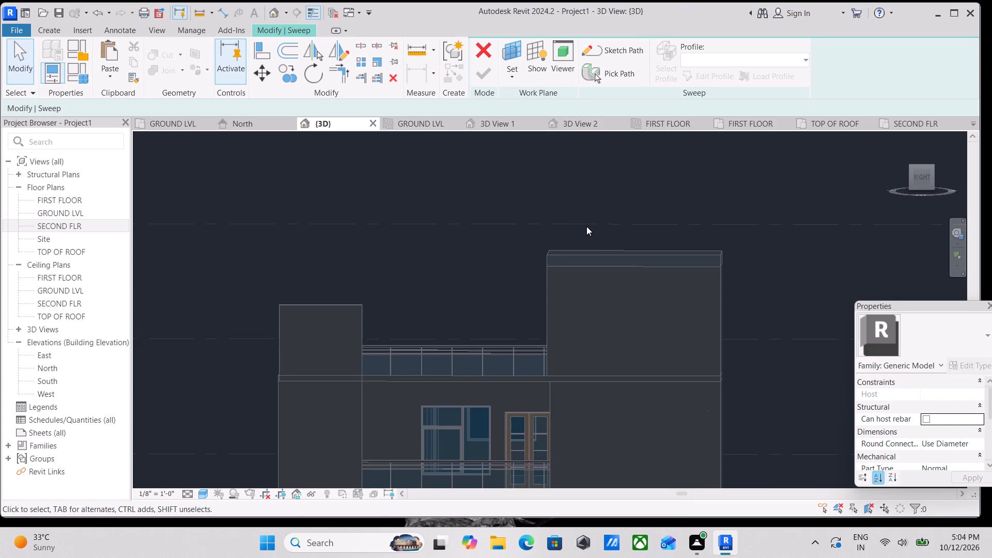
{"action": "scroll", "coordinate": [581, 199], "scroll_direction": "up", "scroll_amount": 2}
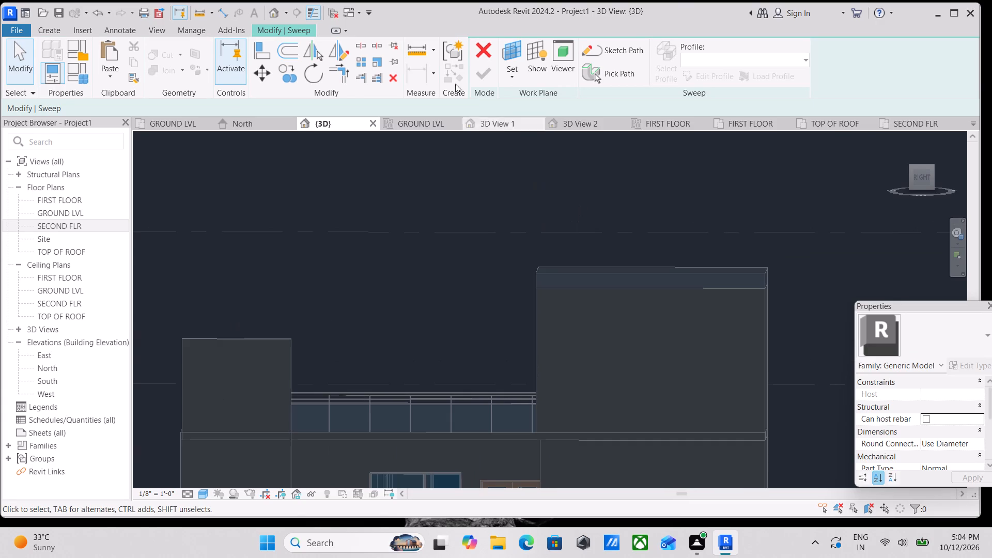
{"action": "left_click", "coordinate": [609, 76]}
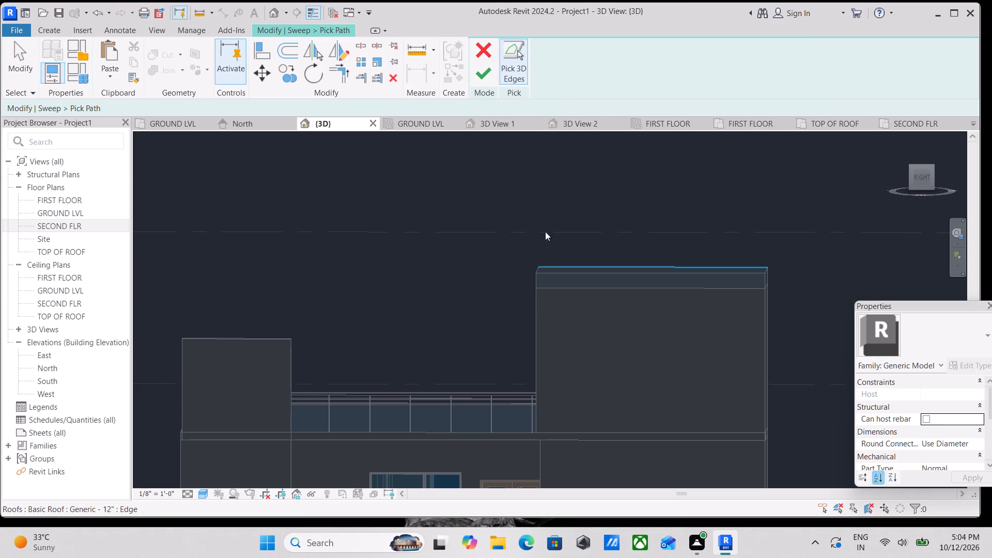
{"action": "left_click", "coordinate": [486, 57]}
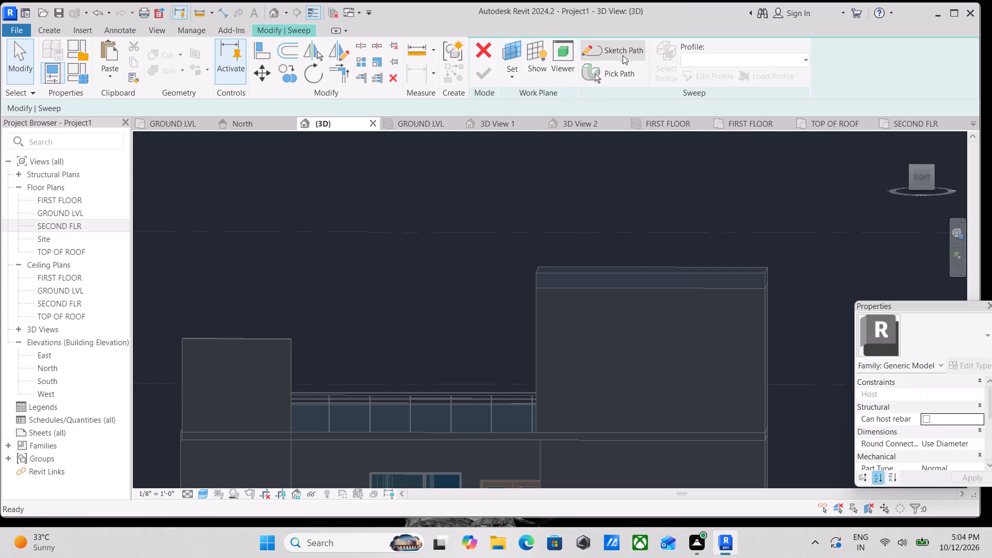
{"action": "left_click", "coordinate": [622, 54]}
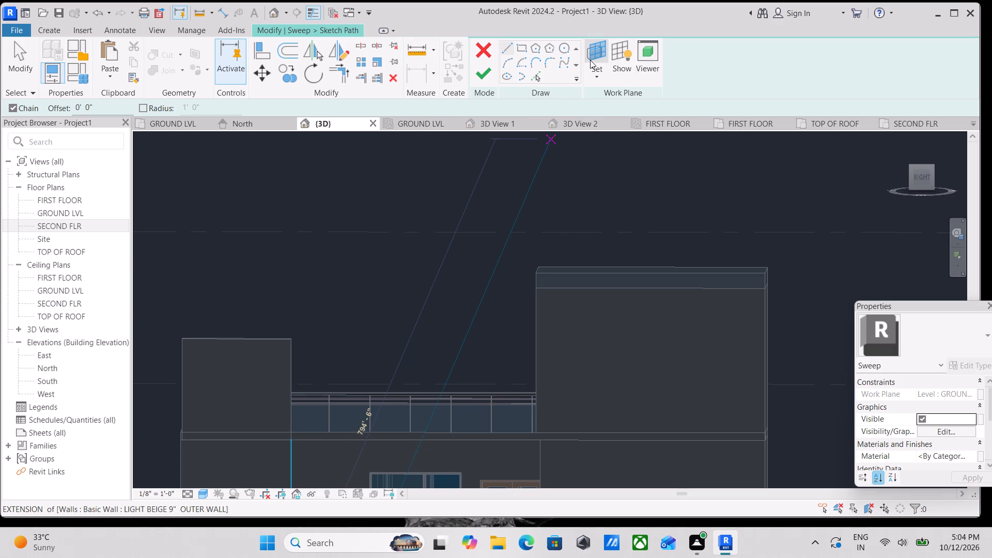
{"action": "left_click", "coordinate": [504, 47]}
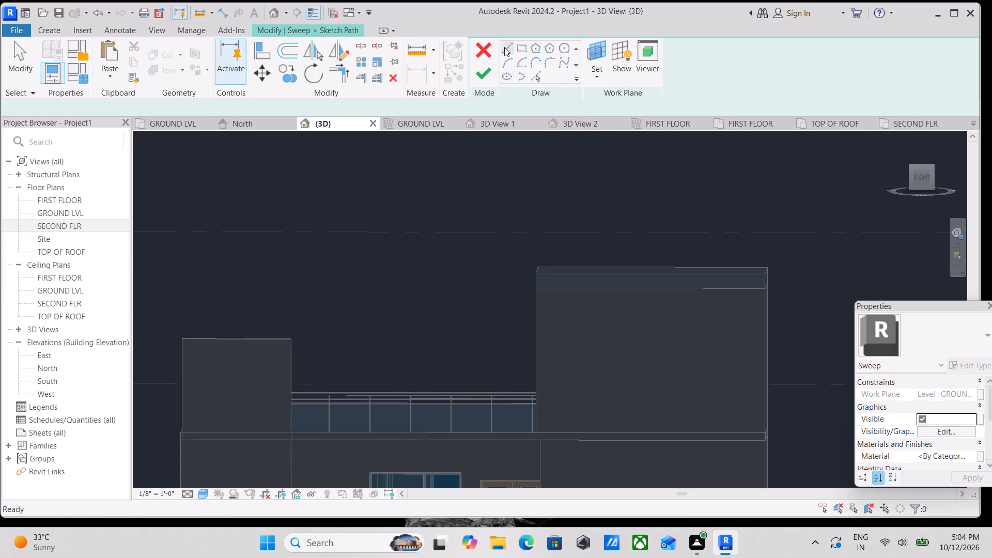
{"action": "scroll", "coordinate": [546, 298], "scroll_direction": "down", "scroll_amount": 2}
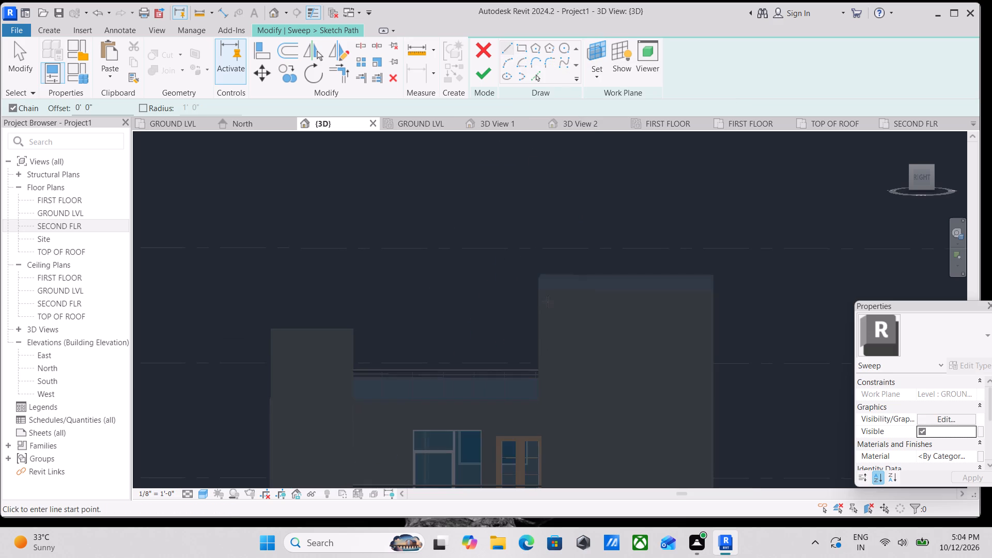
{"action": "left_click", "coordinate": [605, 77]}
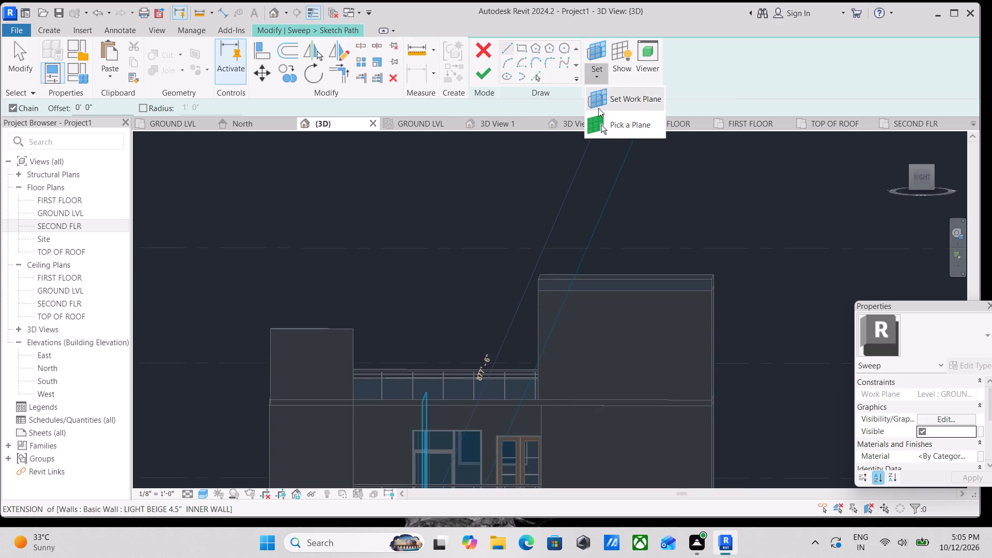
{"action": "left_click", "coordinate": [607, 128]}
{"action": "middle_click_drag", "start_coordinate": [589, 330], "coordinate": [551, 375], "text": "shift"}
{"action": "left_click", "coordinate": [690, 330]}
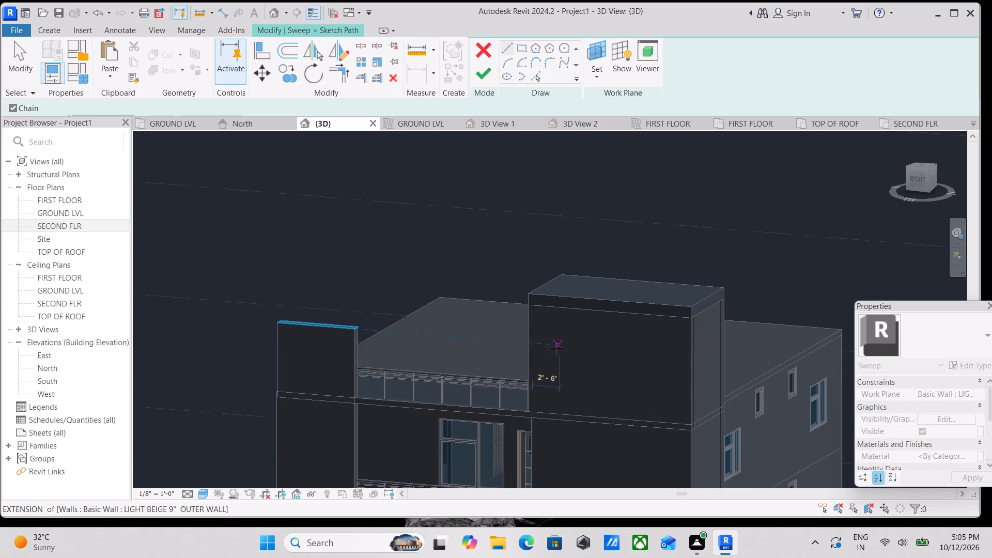
Draw a horizontal path line about 15' long across the tower wall, along the underside of its roof slab.
{"action": "middle_click_drag", "start_coordinate": [566, 368], "coordinate": [654, 327], "text": "shift"}
{"action": "scroll", "coordinate": [551, 287], "scroll_direction": "up", "scroll_amount": 2}
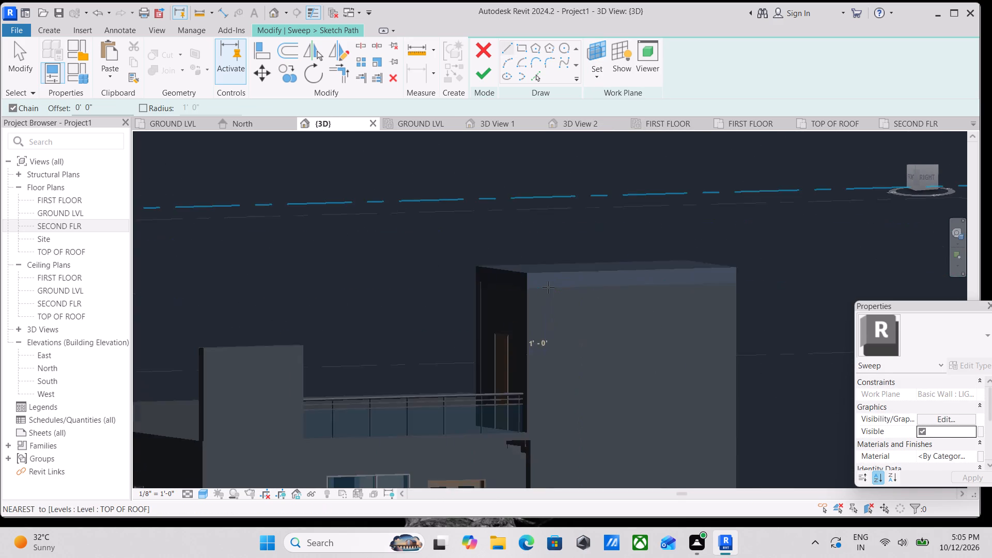
{"action": "scroll", "coordinate": [548, 287], "scroll_direction": "up", "scroll_amount": 4}
{"action": "left_click", "coordinate": [510, 289]}
{"action": "middle_click_drag", "start_coordinate": [665, 300], "coordinate": [458, 285]}
{"action": "left_click", "coordinate": [675, 261]}
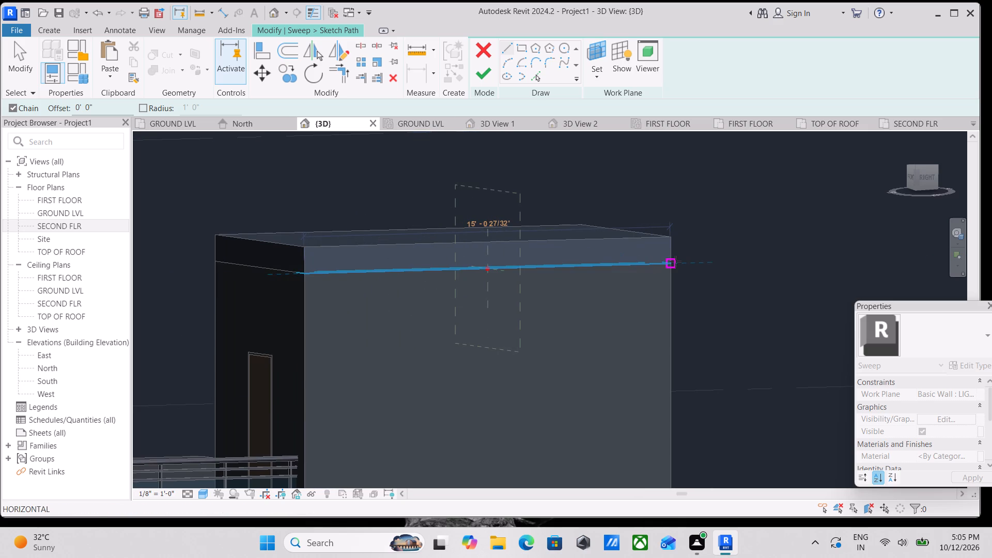
Continue the path with a vertical line 24'-6" down the tower wall's outer edge, ending above the ground-floor slab.
{"action": "scroll", "coordinate": [660, 357], "scroll_direction": "down", "scroll_amount": 1}
{"action": "middle_click_drag", "start_coordinate": [660, 357], "coordinate": [496, 201]}
{"action": "scroll", "coordinate": [519, 300], "scroll_direction": "down", "scroll_amount": 3}
{"action": "middle_click_drag", "start_coordinate": [518, 305], "coordinate": [452, 233]}
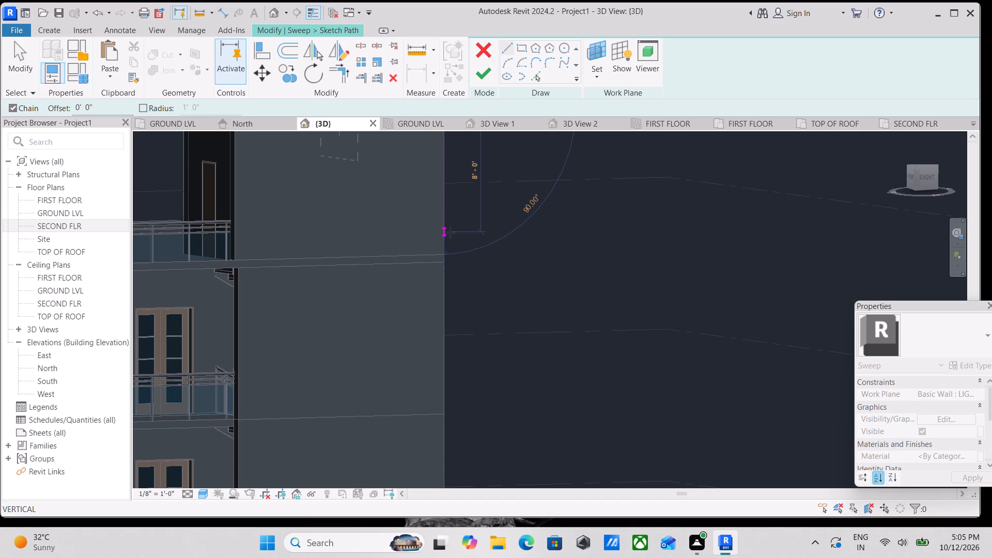
{"action": "scroll", "coordinate": [444, 277], "scroll_direction": "down", "scroll_amount": 1}
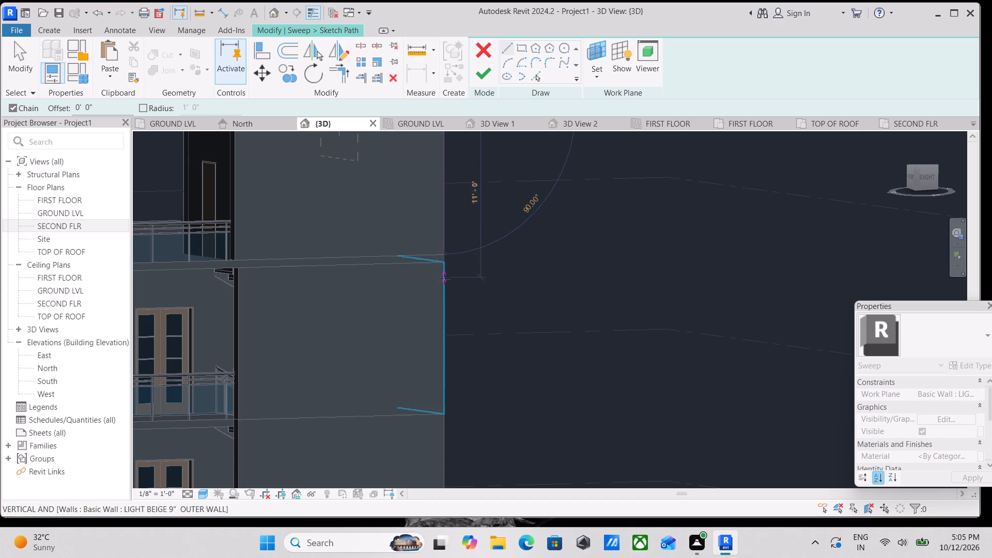
{"action": "middle_click_drag", "start_coordinate": [444, 284], "coordinate": [414, 177]}
{"action": "scroll", "coordinate": [411, 298], "scroll_direction": "down", "scroll_amount": 1}
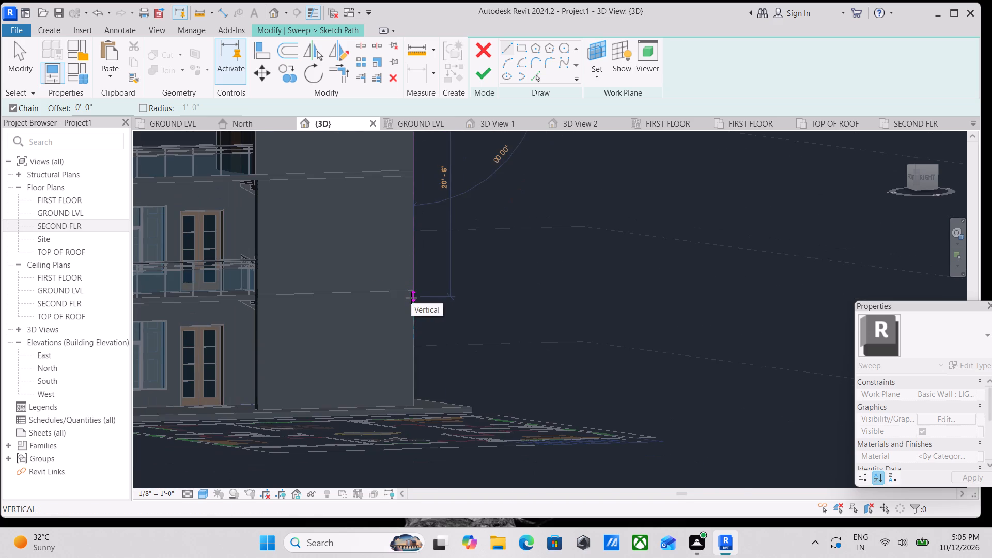
{"action": "scroll", "coordinate": [411, 298], "scroll_direction": "up", "scroll_amount": 2}
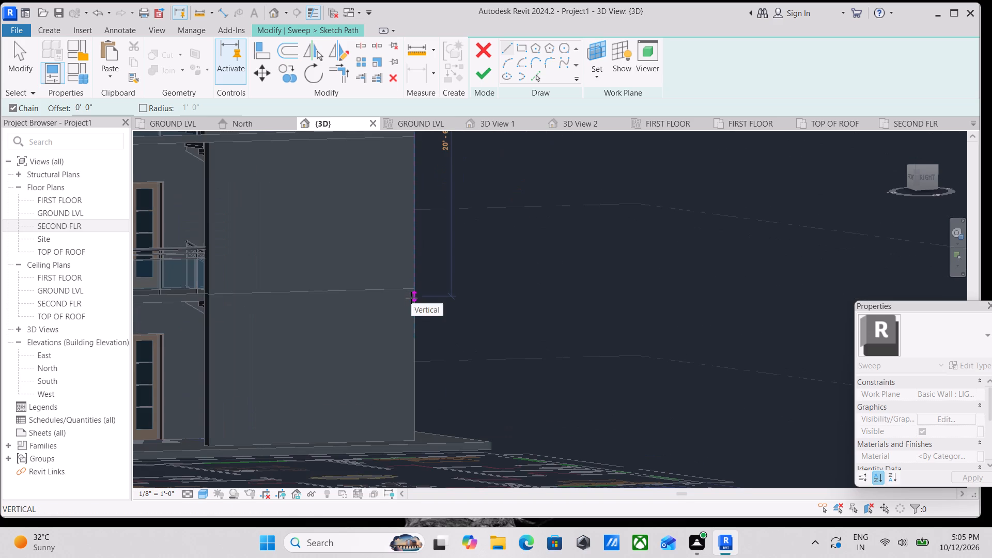
{"action": "scroll", "coordinate": [411, 298], "scroll_direction": "up", "scroll_amount": 2}
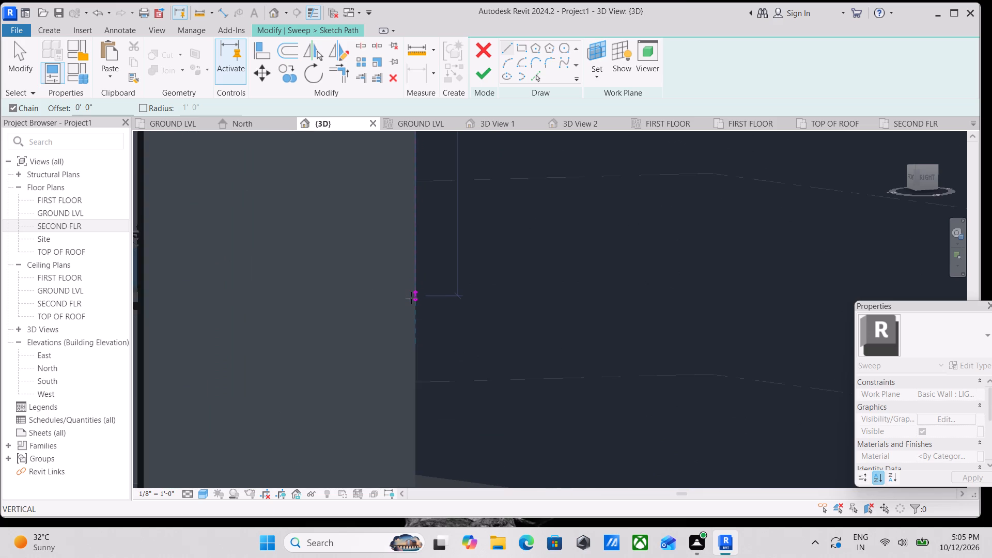
{"action": "scroll", "coordinate": [411, 298], "scroll_direction": "up", "scroll_amount": 3}
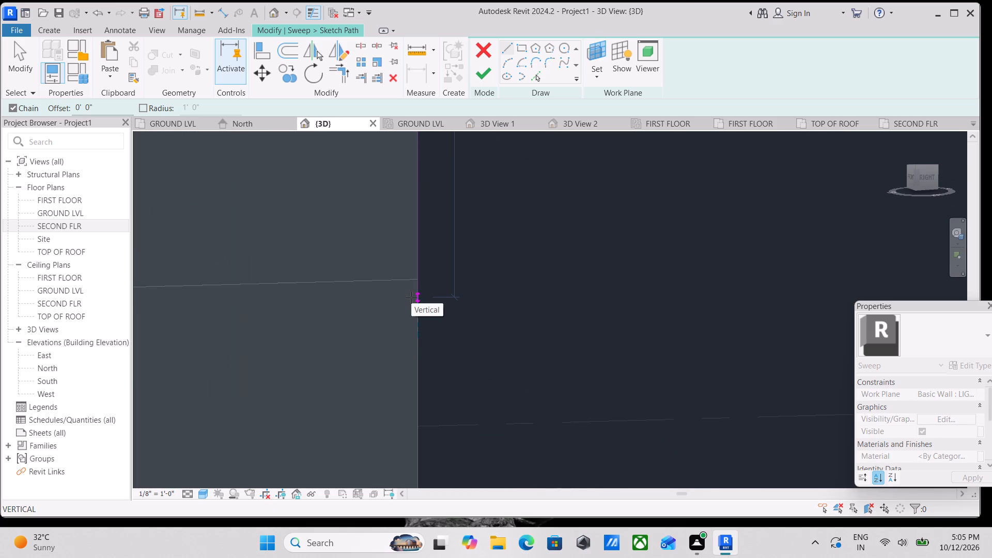
{"action": "scroll", "coordinate": [408, 301], "scroll_direction": "down", "scroll_amount": 1}
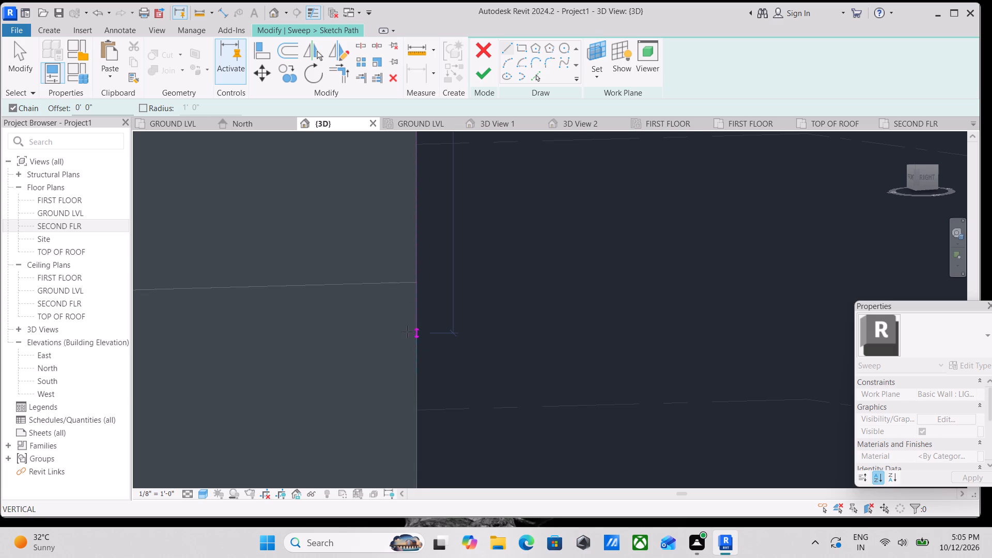
{"action": "scroll", "coordinate": [405, 329], "scroll_direction": "up", "scroll_amount": 1}
{"action": "scroll", "coordinate": [405, 336], "scroll_direction": "down", "scroll_amount": 2}
{"action": "middle_click_drag", "start_coordinate": [405, 336], "coordinate": [404, 279]}
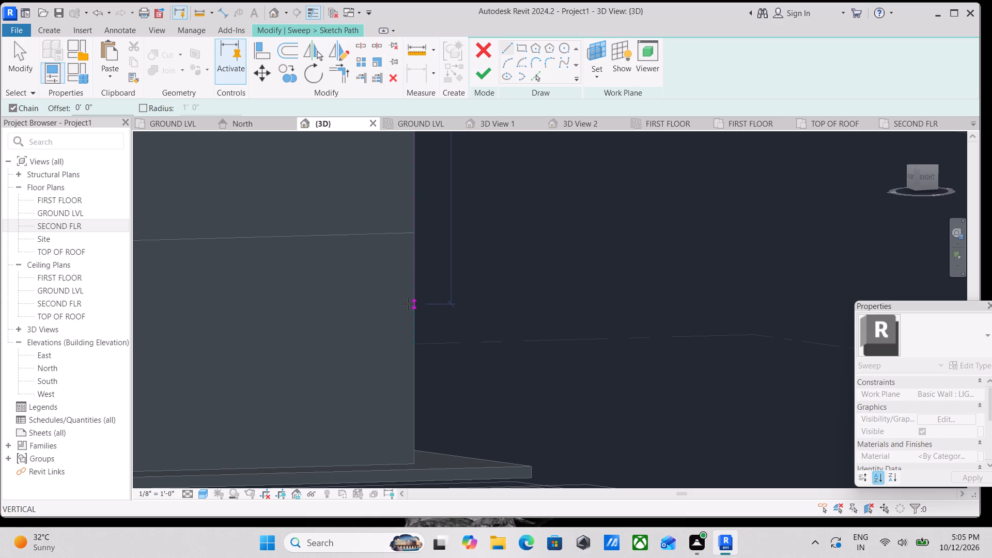
{"action": "scroll", "coordinate": [408, 304], "scroll_direction": "down", "scroll_amount": 4}
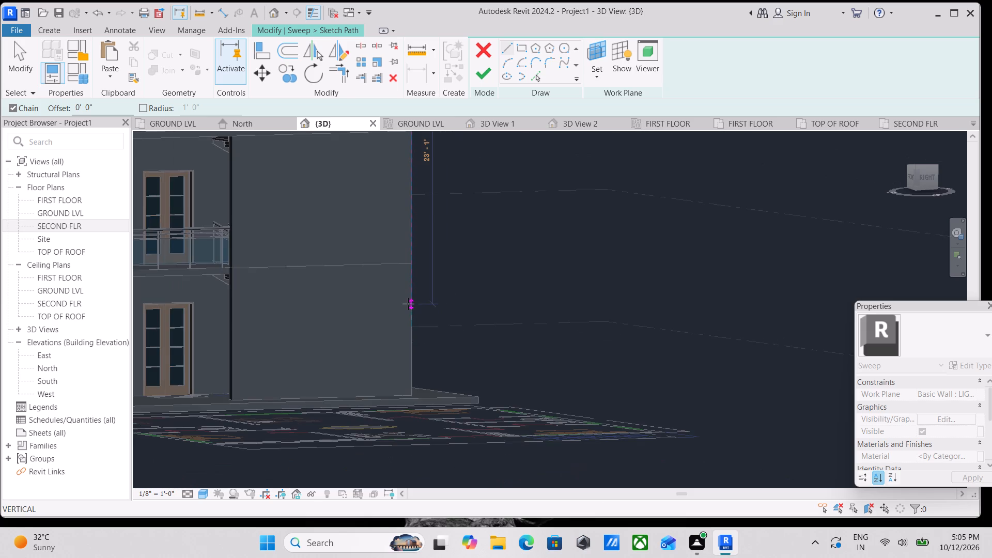
{"action": "middle_click_drag", "start_coordinate": [408, 304], "coordinate": [324, 297]}
{"action": "scroll", "coordinate": [324, 297], "scroll_direction": "down", "scroll_amount": 2}
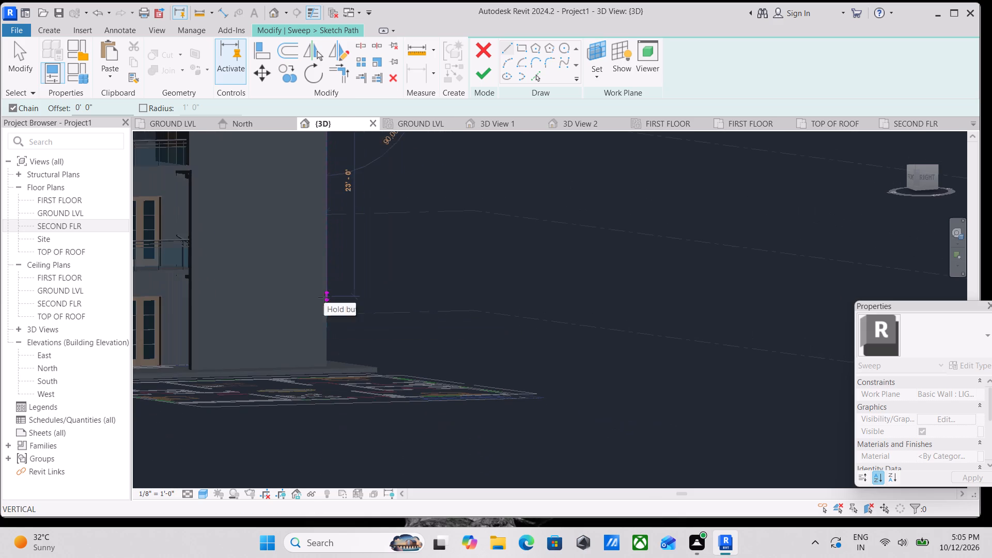
{"action": "scroll", "coordinate": [324, 278], "scroll_direction": "down", "scroll_amount": 1}
{"action": "middle_click_drag", "start_coordinate": [324, 278], "coordinate": [312, 281], "text": "shift"}
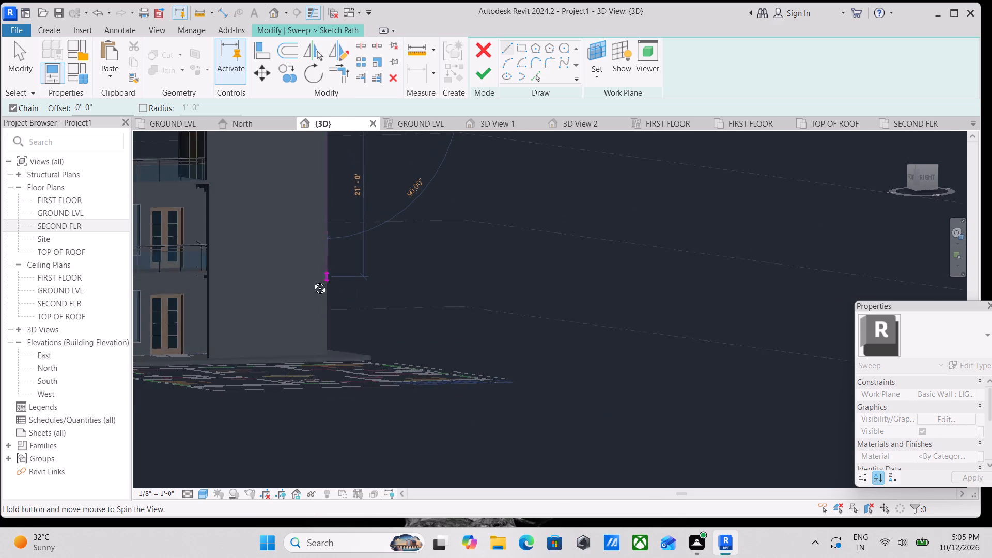
{"action": "middle_click_drag", "start_coordinate": [312, 281], "coordinate": [278, 286], "text": "shift"}
{"action": "scroll", "coordinate": [284, 287], "scroll_direction": "down", "scroll_amount": 3}
{"action": "middle_click_drag", "start_coordinate": [287, 289], "coordinate": [371, 288]}
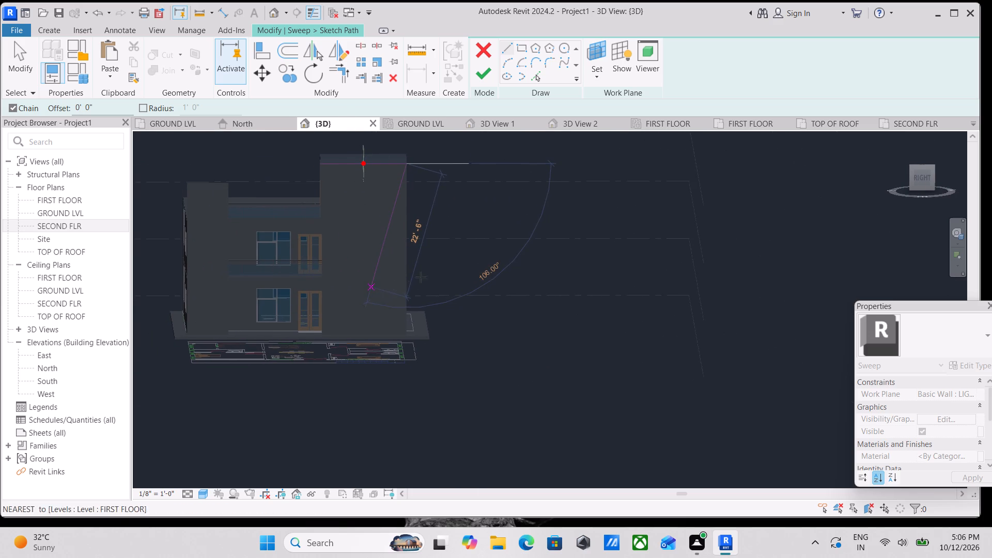
{"action": "scroll", "coordinate": [409, 278], "scroll_direction": "up", "scroll_amount": 3}
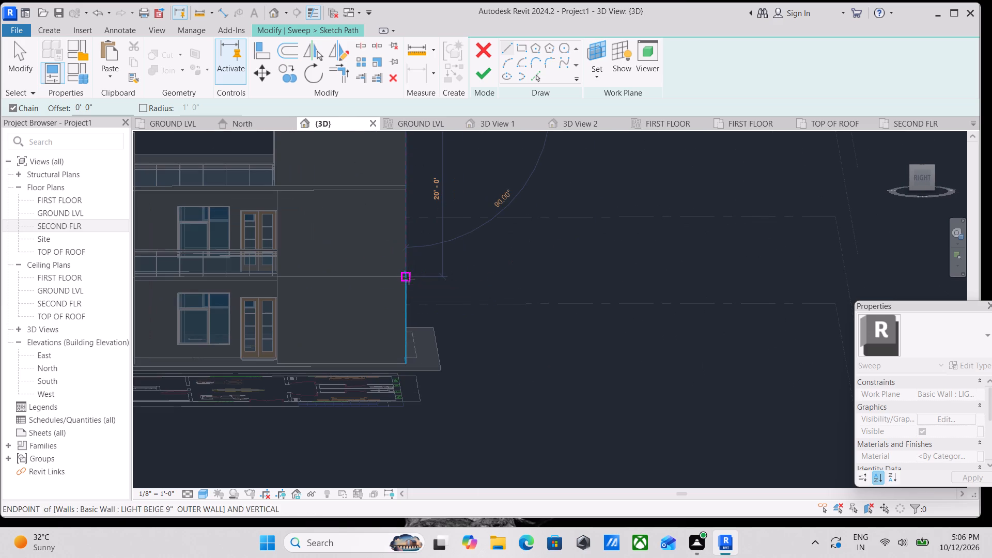
{"action": "left_click", "coordinate": [404, 316]}
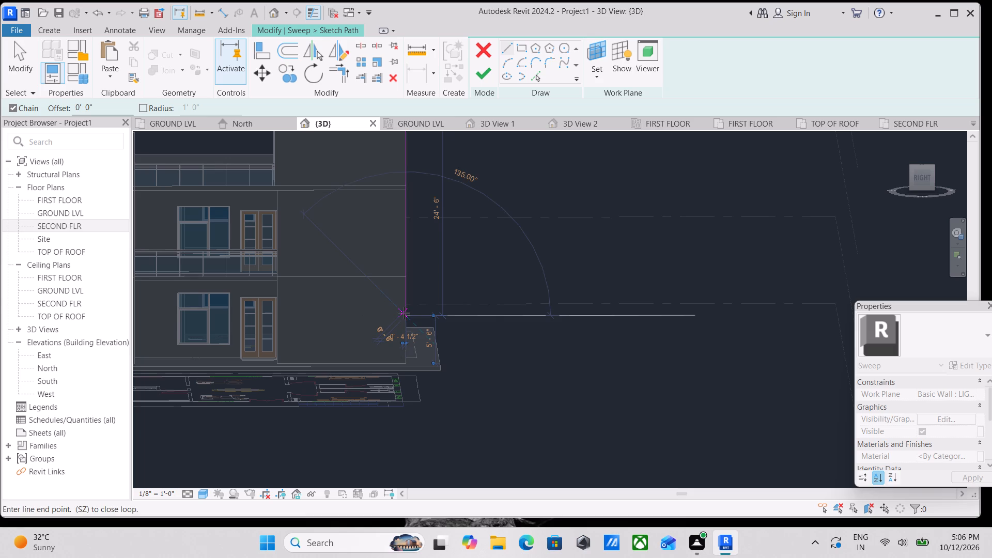
{"action": "key", "text": "Escape"}
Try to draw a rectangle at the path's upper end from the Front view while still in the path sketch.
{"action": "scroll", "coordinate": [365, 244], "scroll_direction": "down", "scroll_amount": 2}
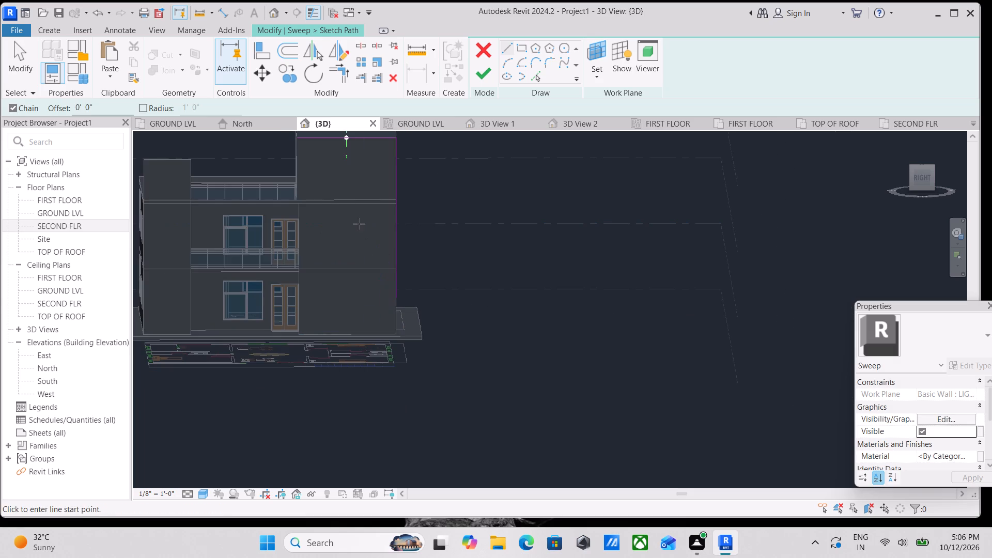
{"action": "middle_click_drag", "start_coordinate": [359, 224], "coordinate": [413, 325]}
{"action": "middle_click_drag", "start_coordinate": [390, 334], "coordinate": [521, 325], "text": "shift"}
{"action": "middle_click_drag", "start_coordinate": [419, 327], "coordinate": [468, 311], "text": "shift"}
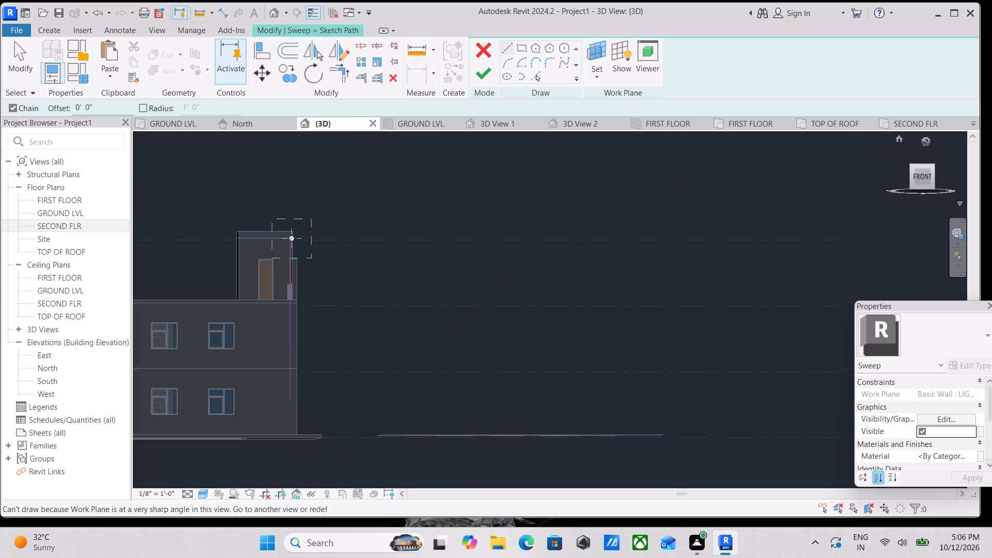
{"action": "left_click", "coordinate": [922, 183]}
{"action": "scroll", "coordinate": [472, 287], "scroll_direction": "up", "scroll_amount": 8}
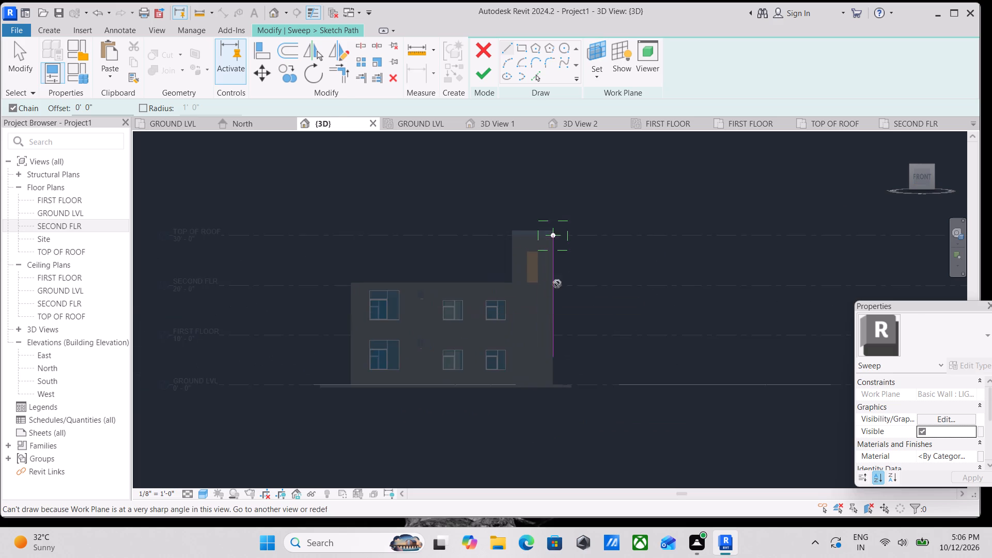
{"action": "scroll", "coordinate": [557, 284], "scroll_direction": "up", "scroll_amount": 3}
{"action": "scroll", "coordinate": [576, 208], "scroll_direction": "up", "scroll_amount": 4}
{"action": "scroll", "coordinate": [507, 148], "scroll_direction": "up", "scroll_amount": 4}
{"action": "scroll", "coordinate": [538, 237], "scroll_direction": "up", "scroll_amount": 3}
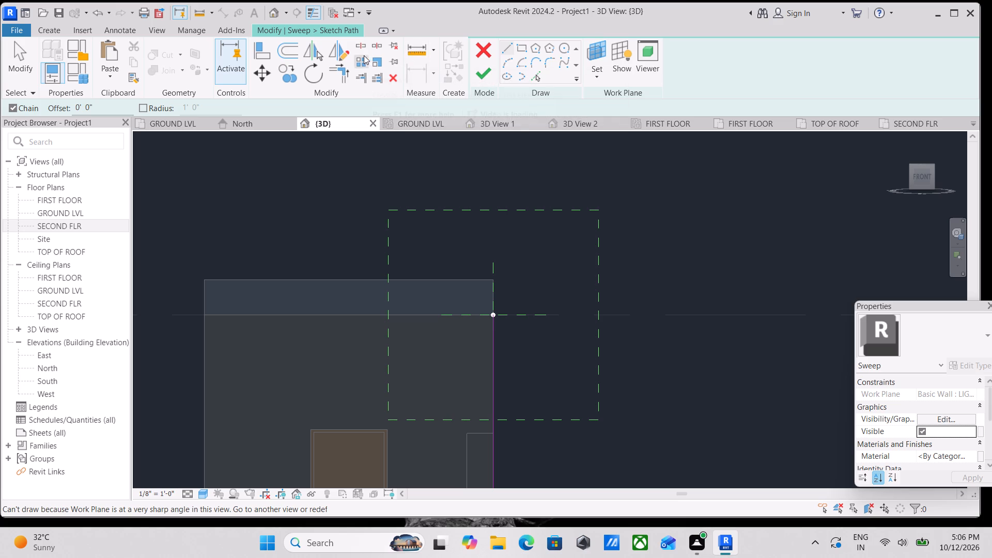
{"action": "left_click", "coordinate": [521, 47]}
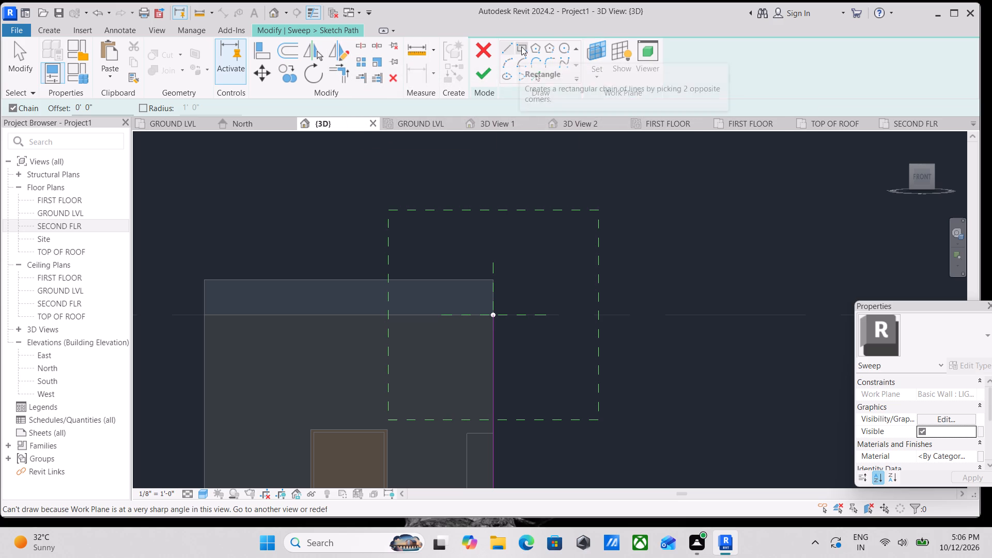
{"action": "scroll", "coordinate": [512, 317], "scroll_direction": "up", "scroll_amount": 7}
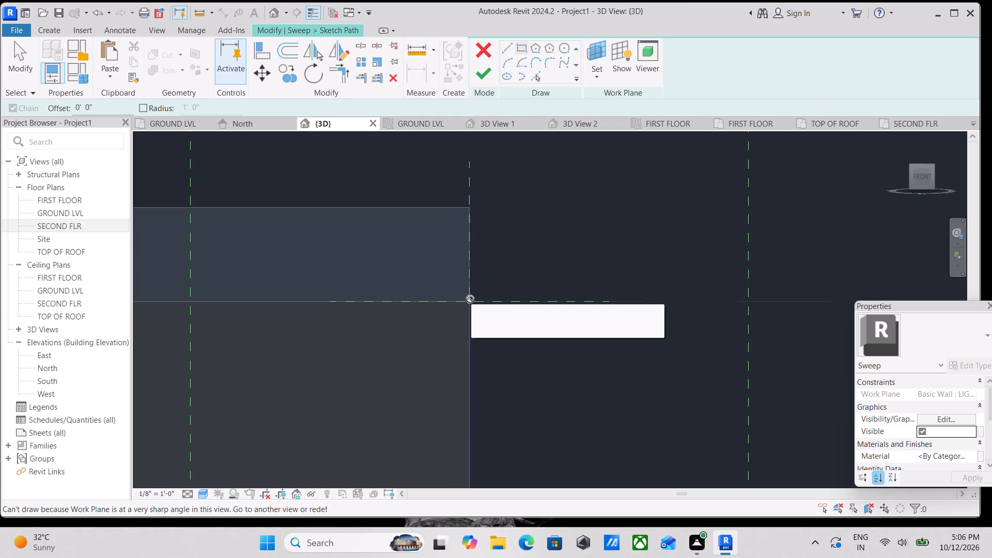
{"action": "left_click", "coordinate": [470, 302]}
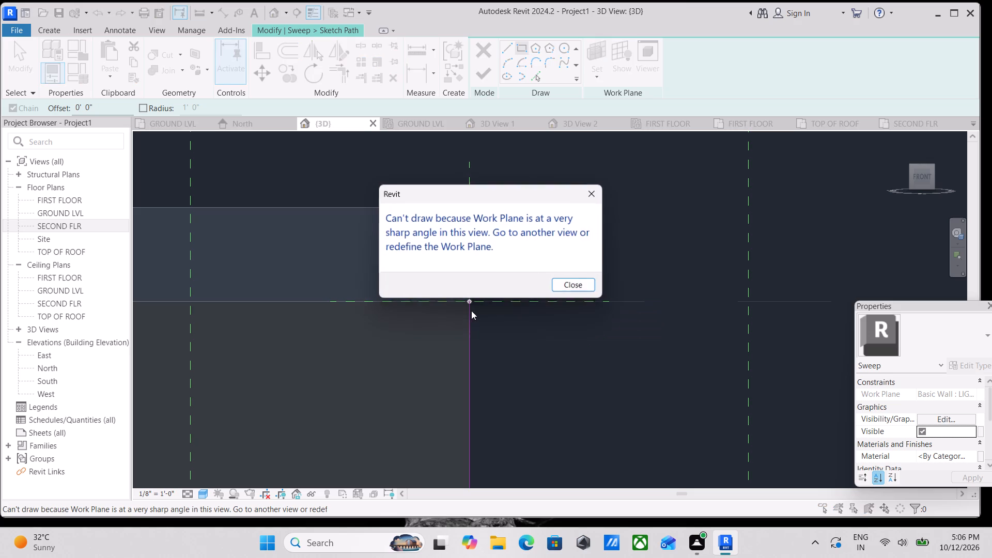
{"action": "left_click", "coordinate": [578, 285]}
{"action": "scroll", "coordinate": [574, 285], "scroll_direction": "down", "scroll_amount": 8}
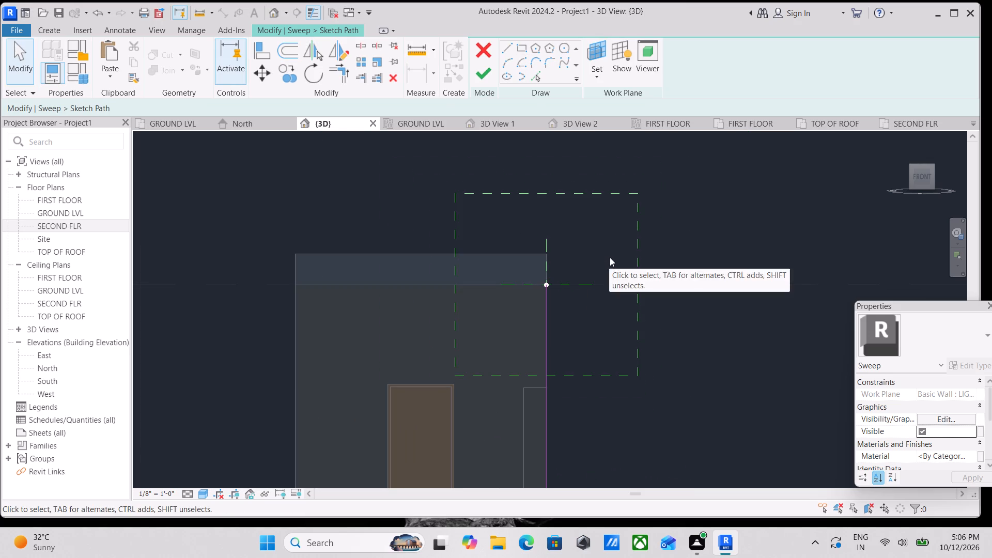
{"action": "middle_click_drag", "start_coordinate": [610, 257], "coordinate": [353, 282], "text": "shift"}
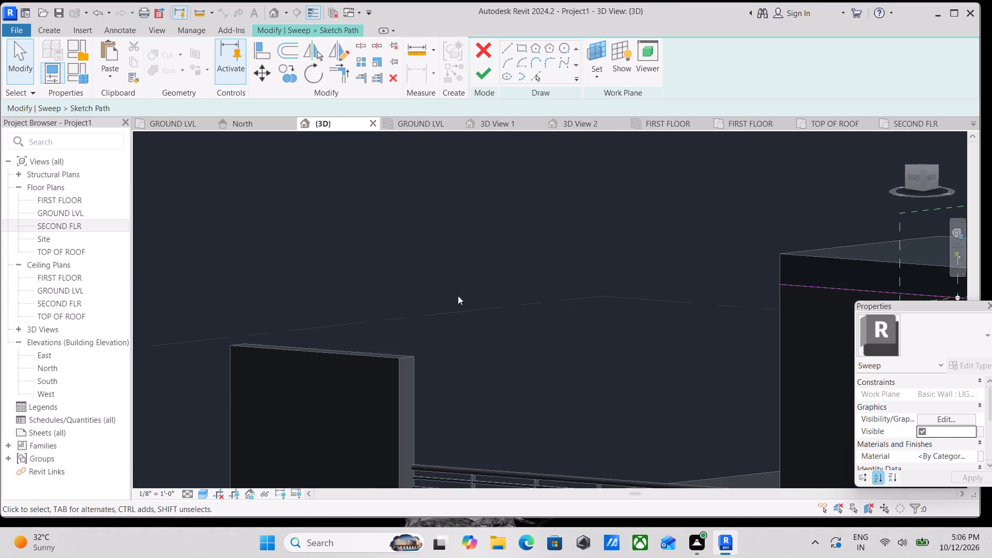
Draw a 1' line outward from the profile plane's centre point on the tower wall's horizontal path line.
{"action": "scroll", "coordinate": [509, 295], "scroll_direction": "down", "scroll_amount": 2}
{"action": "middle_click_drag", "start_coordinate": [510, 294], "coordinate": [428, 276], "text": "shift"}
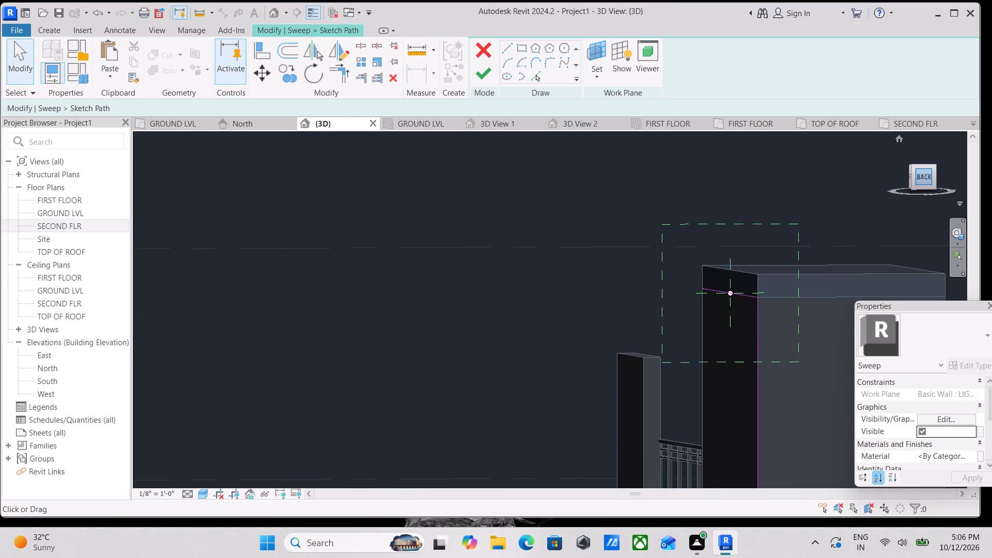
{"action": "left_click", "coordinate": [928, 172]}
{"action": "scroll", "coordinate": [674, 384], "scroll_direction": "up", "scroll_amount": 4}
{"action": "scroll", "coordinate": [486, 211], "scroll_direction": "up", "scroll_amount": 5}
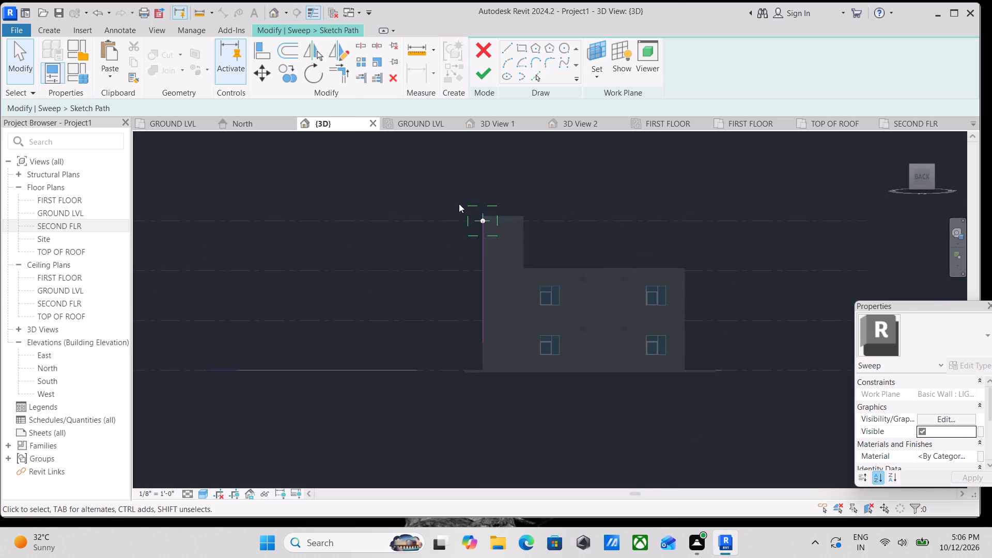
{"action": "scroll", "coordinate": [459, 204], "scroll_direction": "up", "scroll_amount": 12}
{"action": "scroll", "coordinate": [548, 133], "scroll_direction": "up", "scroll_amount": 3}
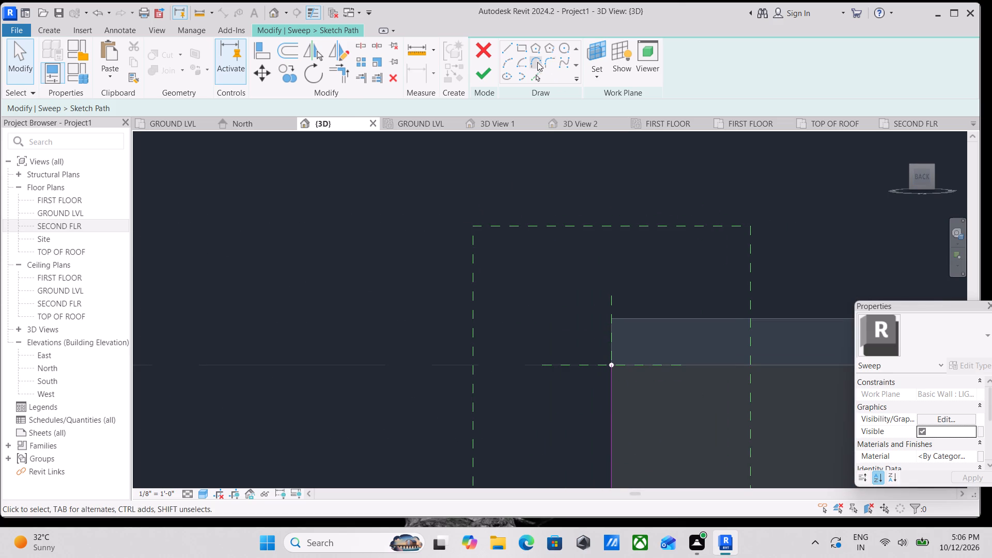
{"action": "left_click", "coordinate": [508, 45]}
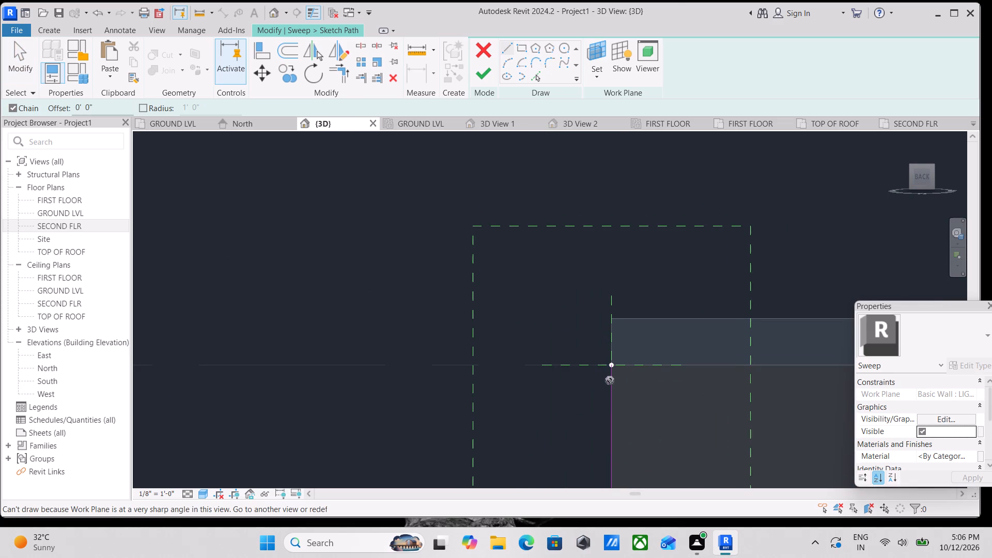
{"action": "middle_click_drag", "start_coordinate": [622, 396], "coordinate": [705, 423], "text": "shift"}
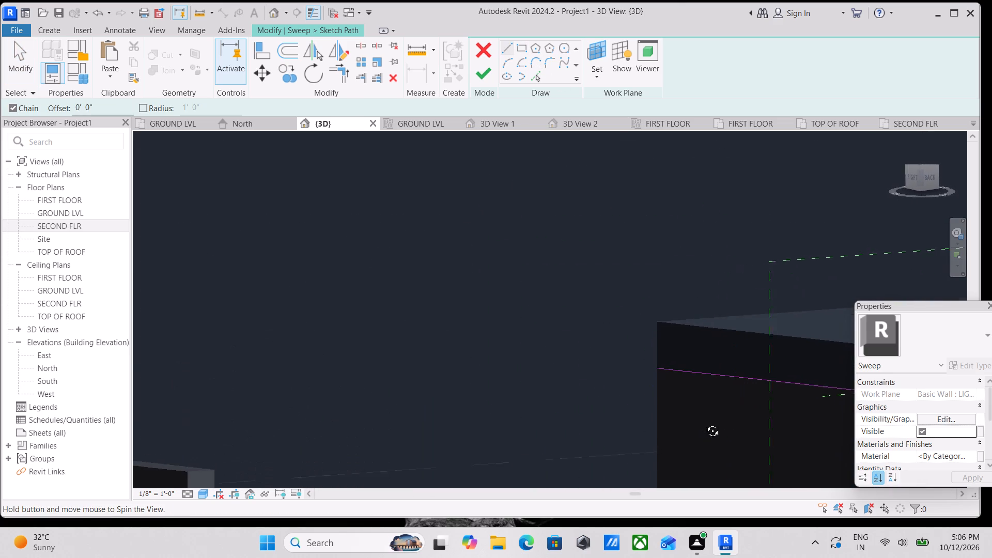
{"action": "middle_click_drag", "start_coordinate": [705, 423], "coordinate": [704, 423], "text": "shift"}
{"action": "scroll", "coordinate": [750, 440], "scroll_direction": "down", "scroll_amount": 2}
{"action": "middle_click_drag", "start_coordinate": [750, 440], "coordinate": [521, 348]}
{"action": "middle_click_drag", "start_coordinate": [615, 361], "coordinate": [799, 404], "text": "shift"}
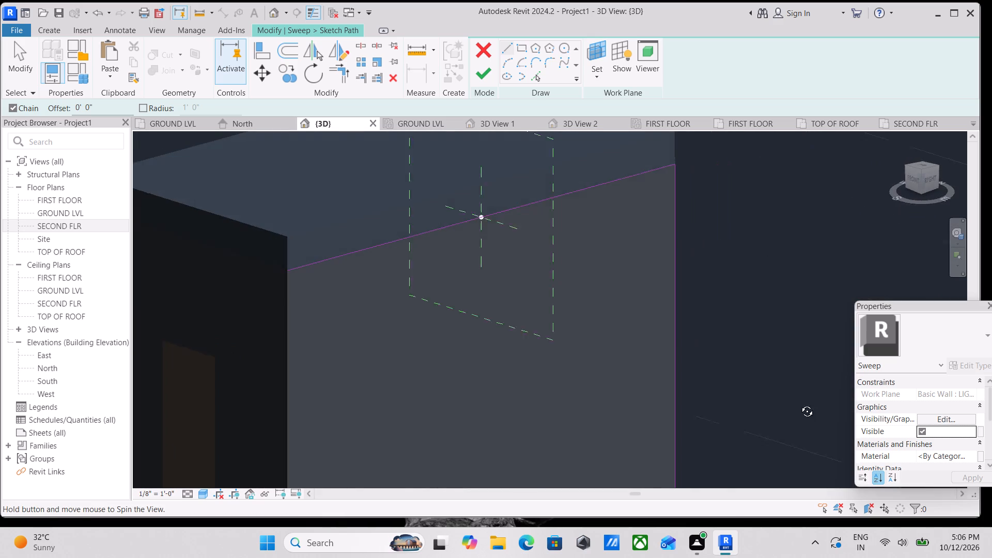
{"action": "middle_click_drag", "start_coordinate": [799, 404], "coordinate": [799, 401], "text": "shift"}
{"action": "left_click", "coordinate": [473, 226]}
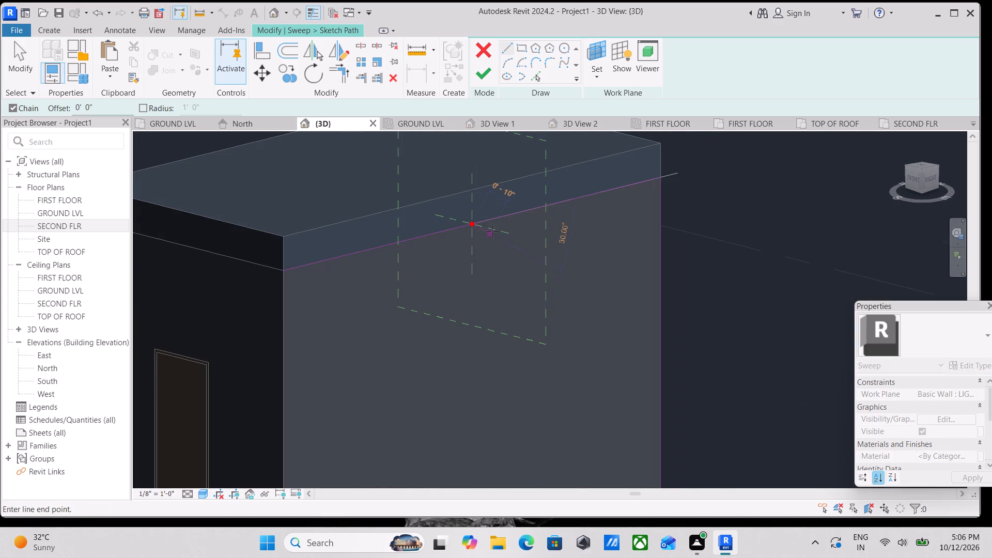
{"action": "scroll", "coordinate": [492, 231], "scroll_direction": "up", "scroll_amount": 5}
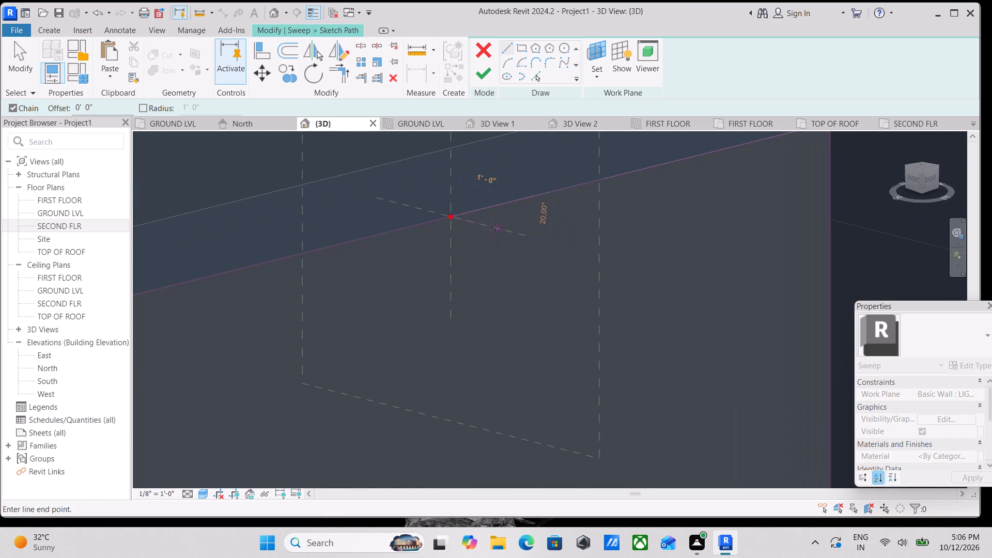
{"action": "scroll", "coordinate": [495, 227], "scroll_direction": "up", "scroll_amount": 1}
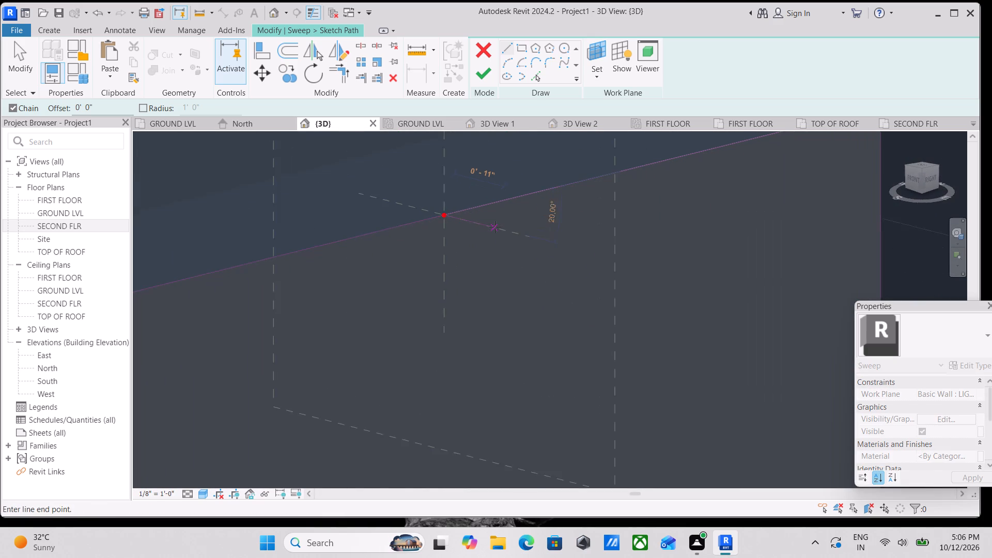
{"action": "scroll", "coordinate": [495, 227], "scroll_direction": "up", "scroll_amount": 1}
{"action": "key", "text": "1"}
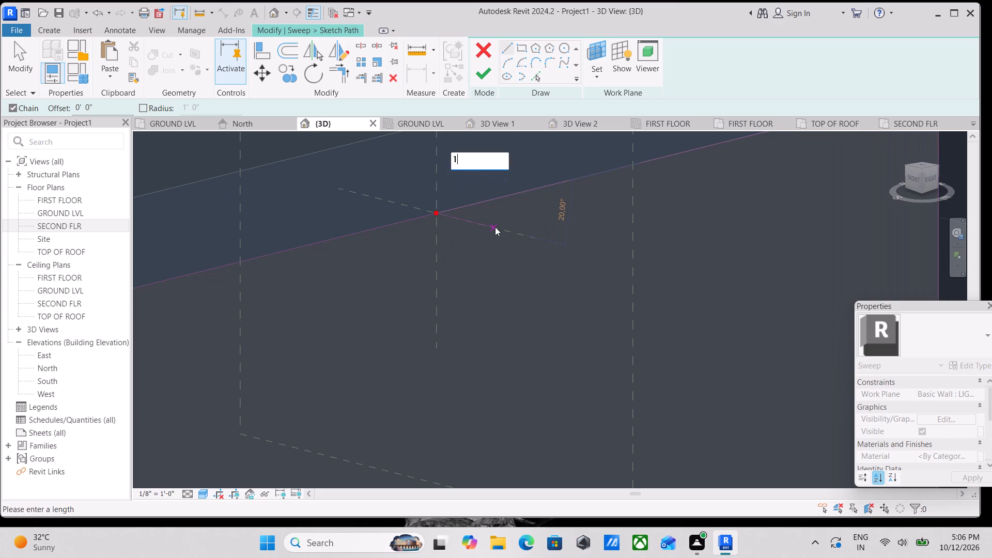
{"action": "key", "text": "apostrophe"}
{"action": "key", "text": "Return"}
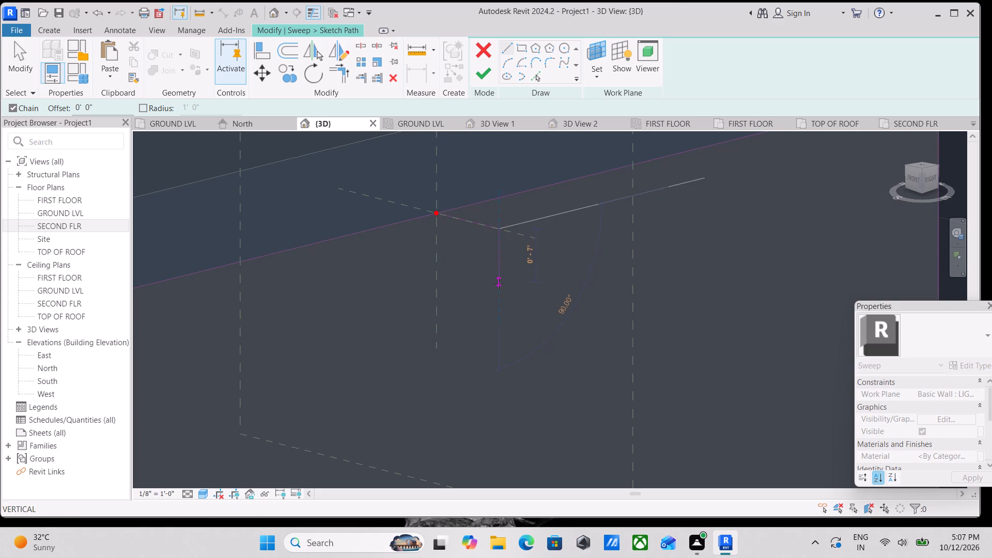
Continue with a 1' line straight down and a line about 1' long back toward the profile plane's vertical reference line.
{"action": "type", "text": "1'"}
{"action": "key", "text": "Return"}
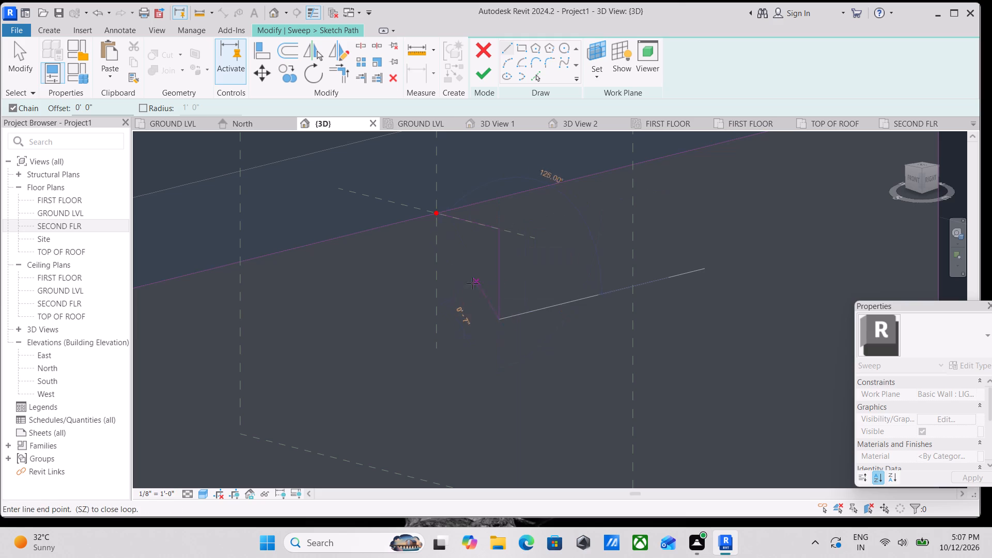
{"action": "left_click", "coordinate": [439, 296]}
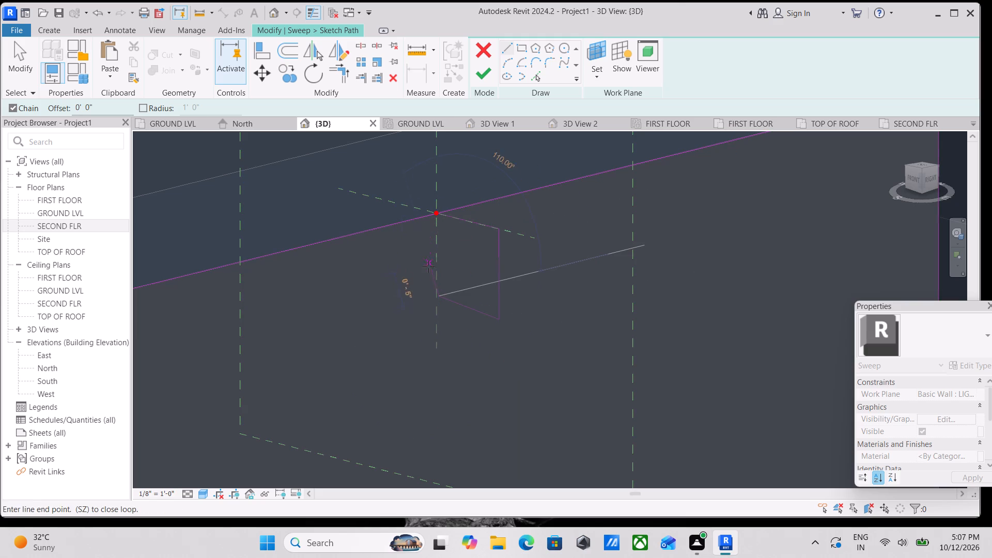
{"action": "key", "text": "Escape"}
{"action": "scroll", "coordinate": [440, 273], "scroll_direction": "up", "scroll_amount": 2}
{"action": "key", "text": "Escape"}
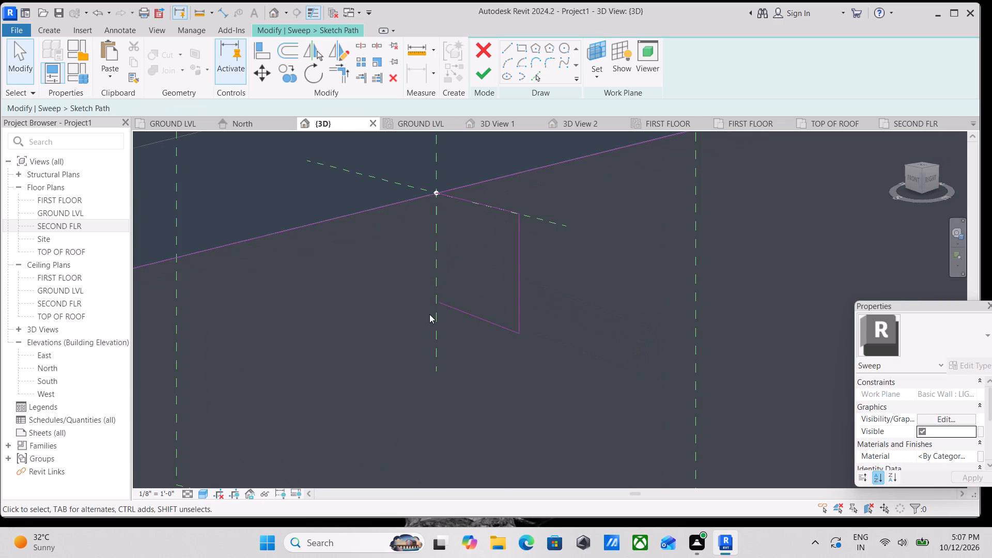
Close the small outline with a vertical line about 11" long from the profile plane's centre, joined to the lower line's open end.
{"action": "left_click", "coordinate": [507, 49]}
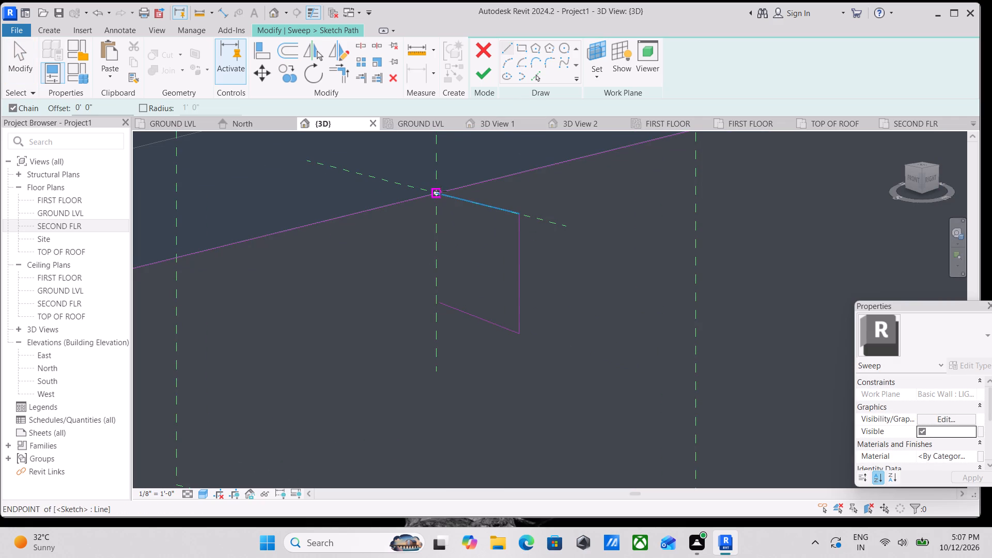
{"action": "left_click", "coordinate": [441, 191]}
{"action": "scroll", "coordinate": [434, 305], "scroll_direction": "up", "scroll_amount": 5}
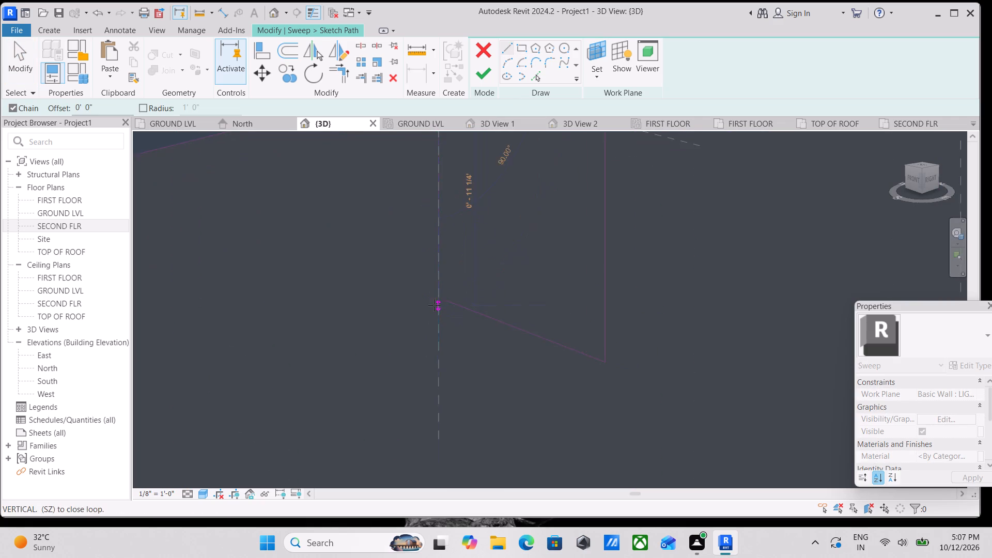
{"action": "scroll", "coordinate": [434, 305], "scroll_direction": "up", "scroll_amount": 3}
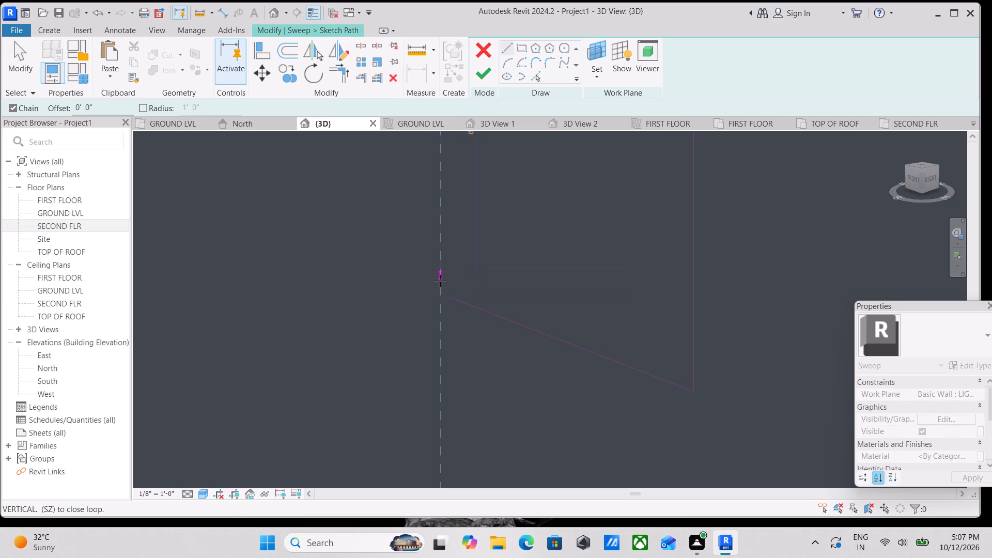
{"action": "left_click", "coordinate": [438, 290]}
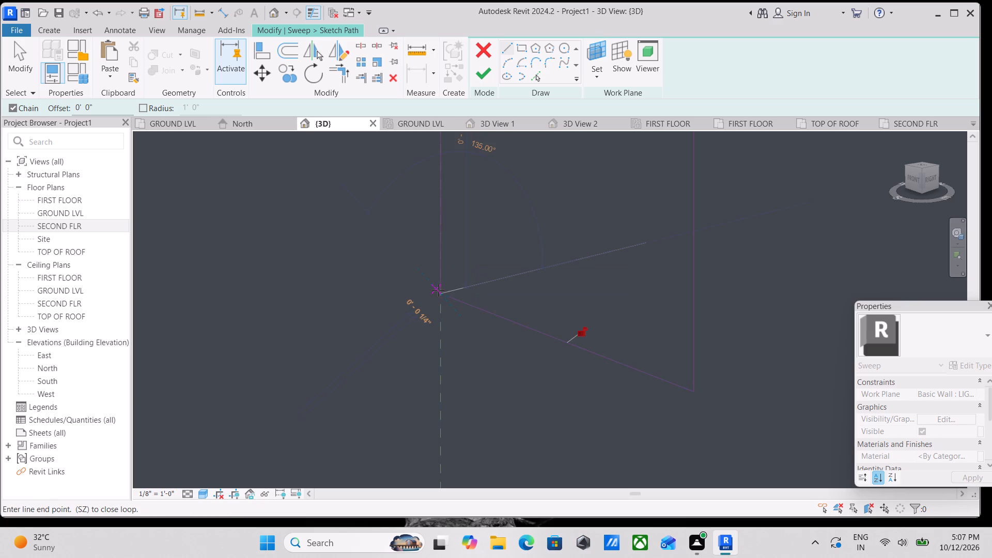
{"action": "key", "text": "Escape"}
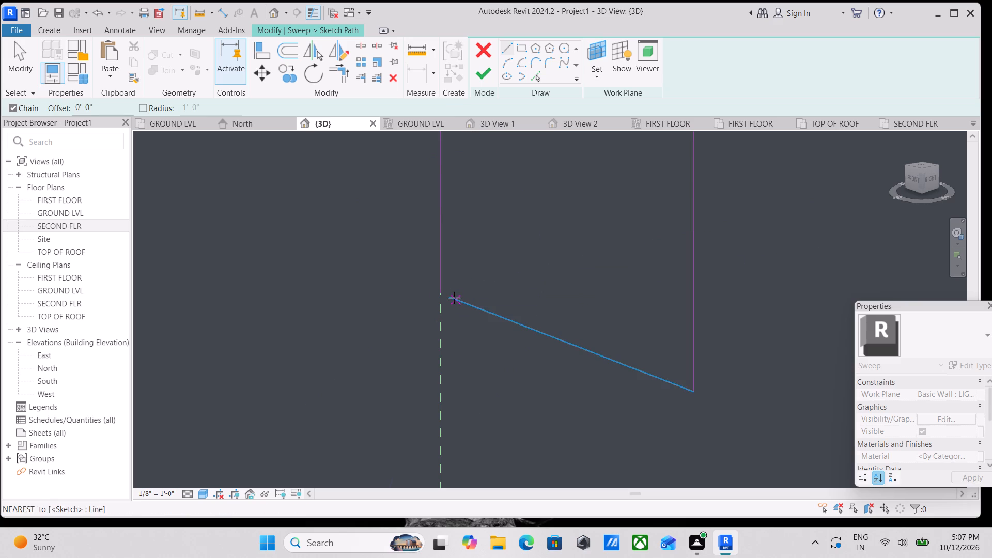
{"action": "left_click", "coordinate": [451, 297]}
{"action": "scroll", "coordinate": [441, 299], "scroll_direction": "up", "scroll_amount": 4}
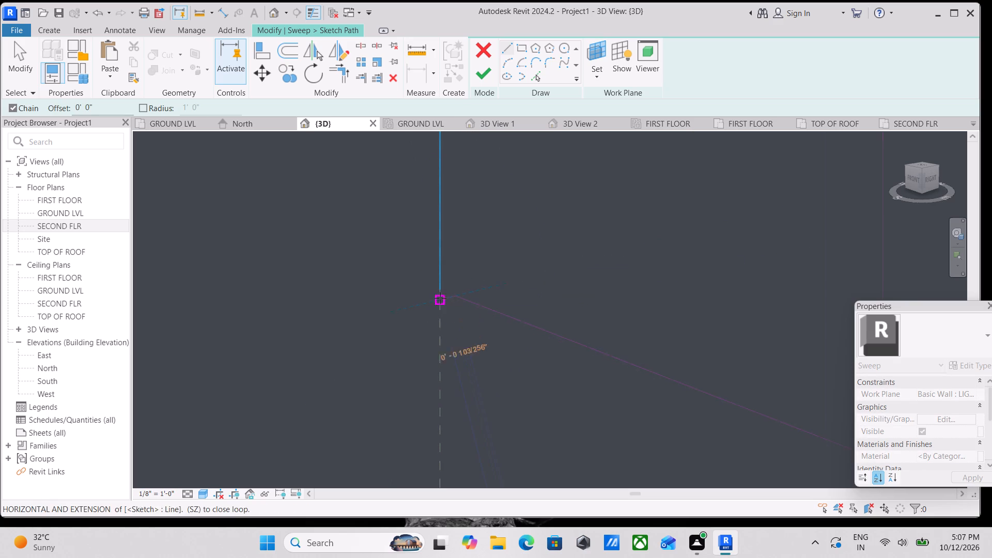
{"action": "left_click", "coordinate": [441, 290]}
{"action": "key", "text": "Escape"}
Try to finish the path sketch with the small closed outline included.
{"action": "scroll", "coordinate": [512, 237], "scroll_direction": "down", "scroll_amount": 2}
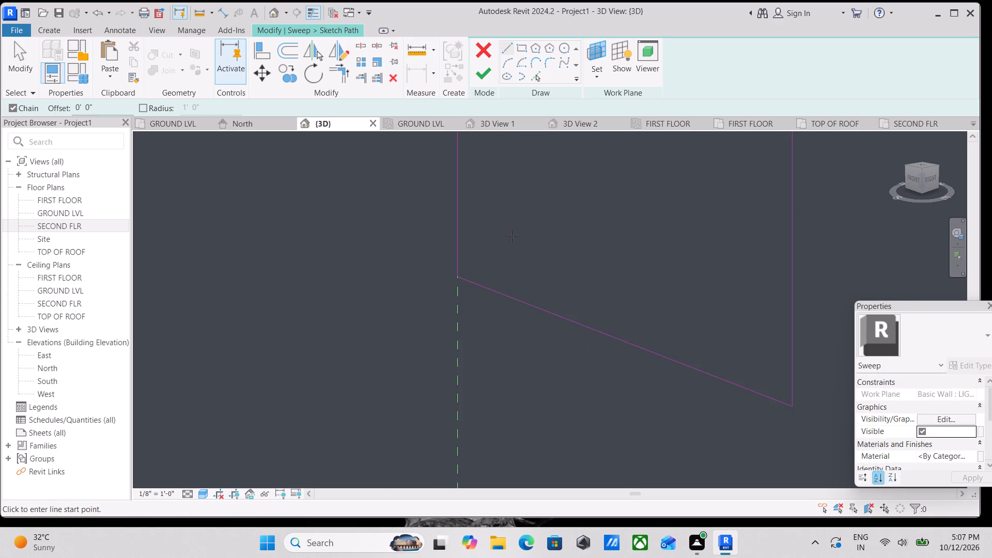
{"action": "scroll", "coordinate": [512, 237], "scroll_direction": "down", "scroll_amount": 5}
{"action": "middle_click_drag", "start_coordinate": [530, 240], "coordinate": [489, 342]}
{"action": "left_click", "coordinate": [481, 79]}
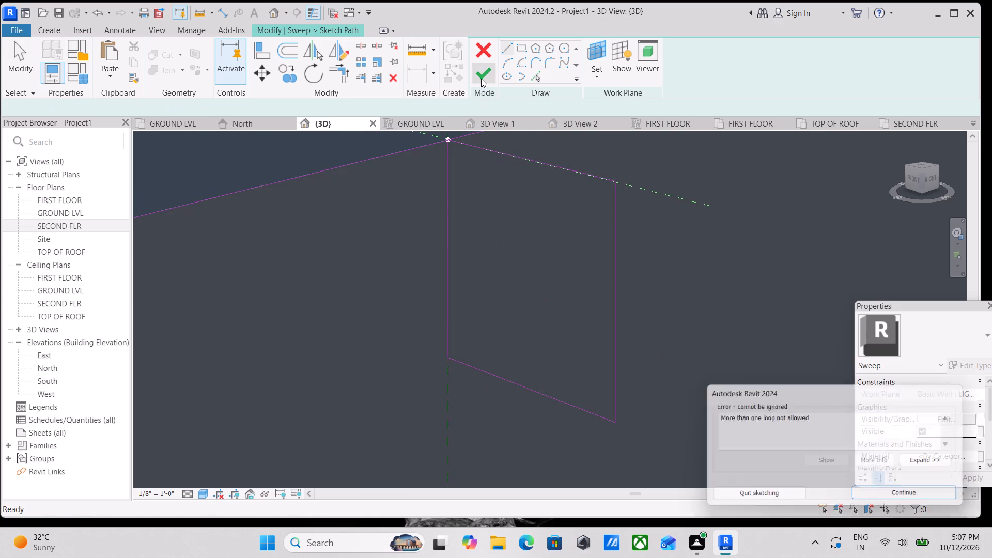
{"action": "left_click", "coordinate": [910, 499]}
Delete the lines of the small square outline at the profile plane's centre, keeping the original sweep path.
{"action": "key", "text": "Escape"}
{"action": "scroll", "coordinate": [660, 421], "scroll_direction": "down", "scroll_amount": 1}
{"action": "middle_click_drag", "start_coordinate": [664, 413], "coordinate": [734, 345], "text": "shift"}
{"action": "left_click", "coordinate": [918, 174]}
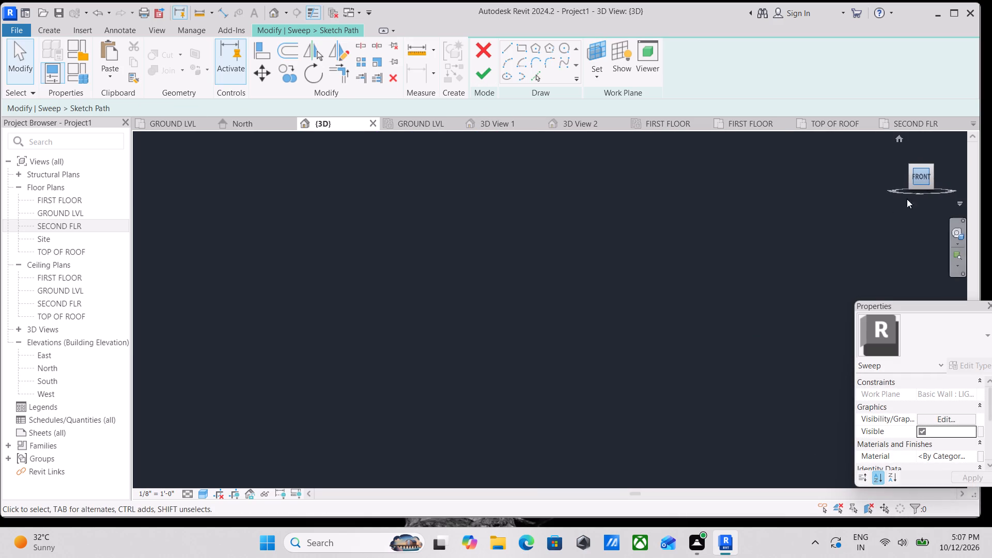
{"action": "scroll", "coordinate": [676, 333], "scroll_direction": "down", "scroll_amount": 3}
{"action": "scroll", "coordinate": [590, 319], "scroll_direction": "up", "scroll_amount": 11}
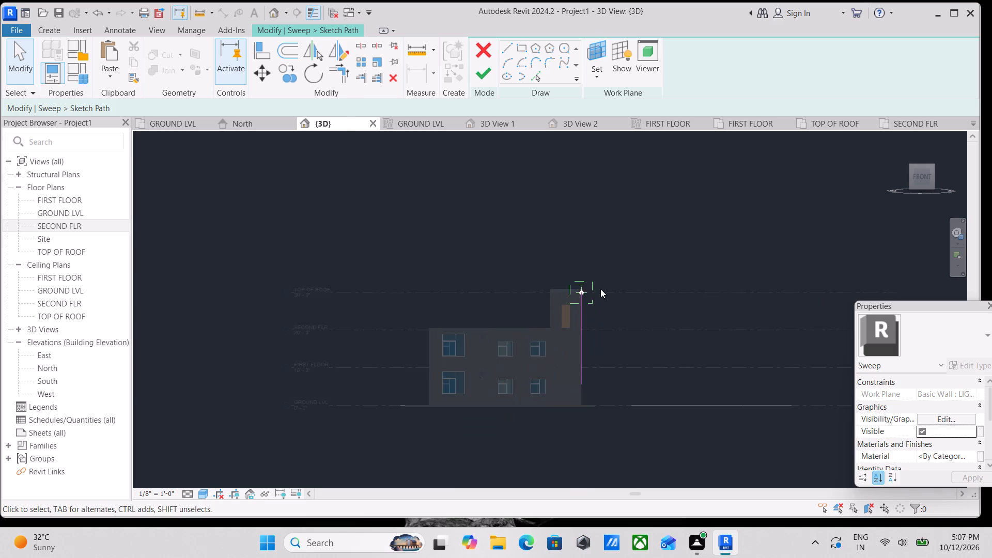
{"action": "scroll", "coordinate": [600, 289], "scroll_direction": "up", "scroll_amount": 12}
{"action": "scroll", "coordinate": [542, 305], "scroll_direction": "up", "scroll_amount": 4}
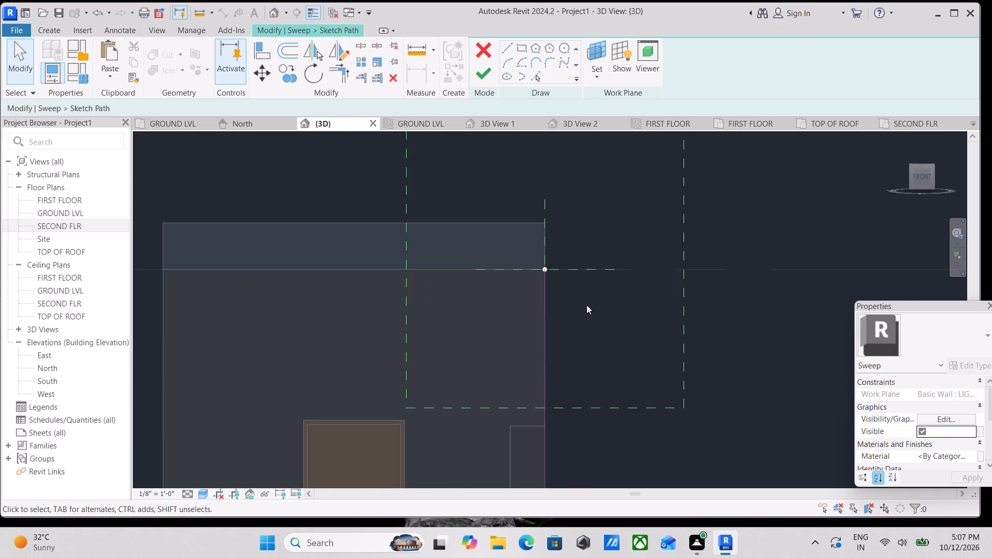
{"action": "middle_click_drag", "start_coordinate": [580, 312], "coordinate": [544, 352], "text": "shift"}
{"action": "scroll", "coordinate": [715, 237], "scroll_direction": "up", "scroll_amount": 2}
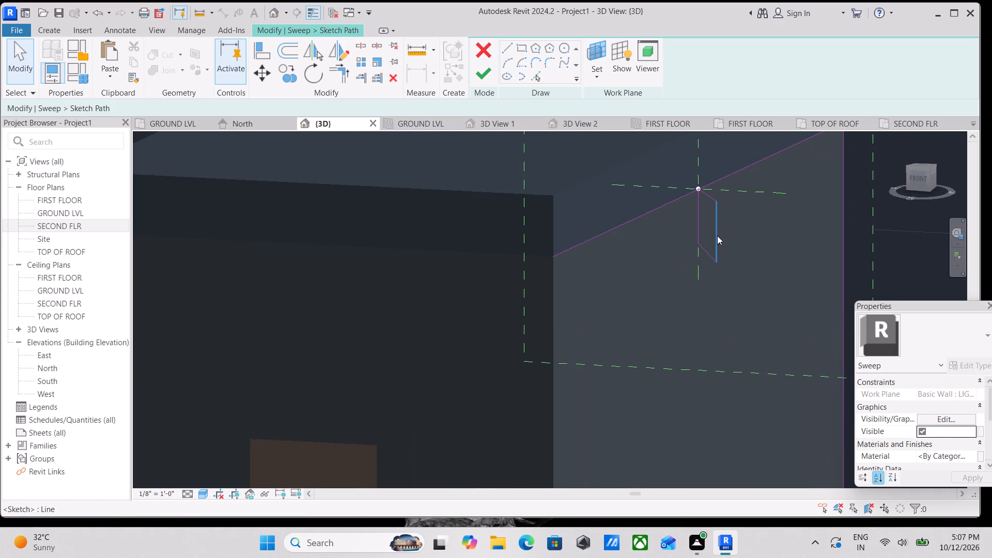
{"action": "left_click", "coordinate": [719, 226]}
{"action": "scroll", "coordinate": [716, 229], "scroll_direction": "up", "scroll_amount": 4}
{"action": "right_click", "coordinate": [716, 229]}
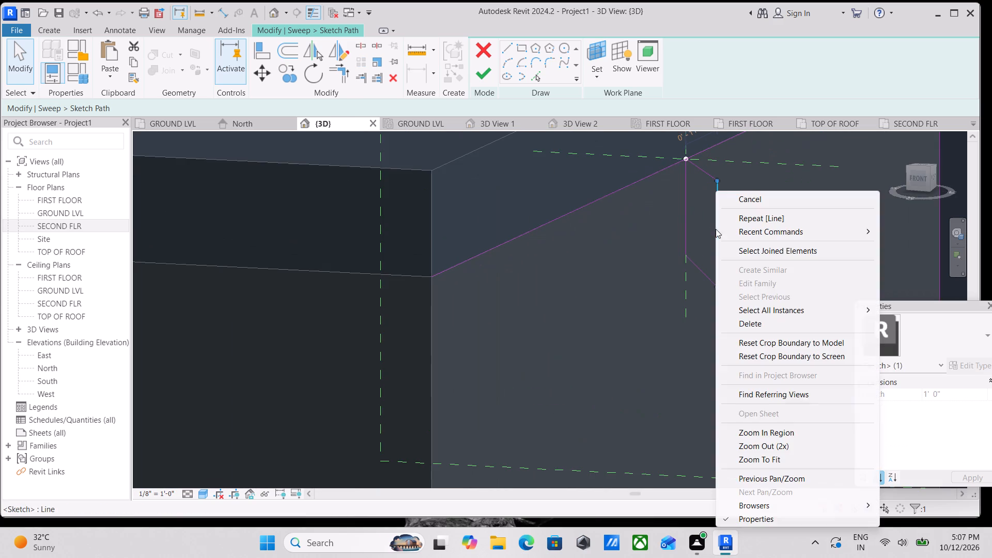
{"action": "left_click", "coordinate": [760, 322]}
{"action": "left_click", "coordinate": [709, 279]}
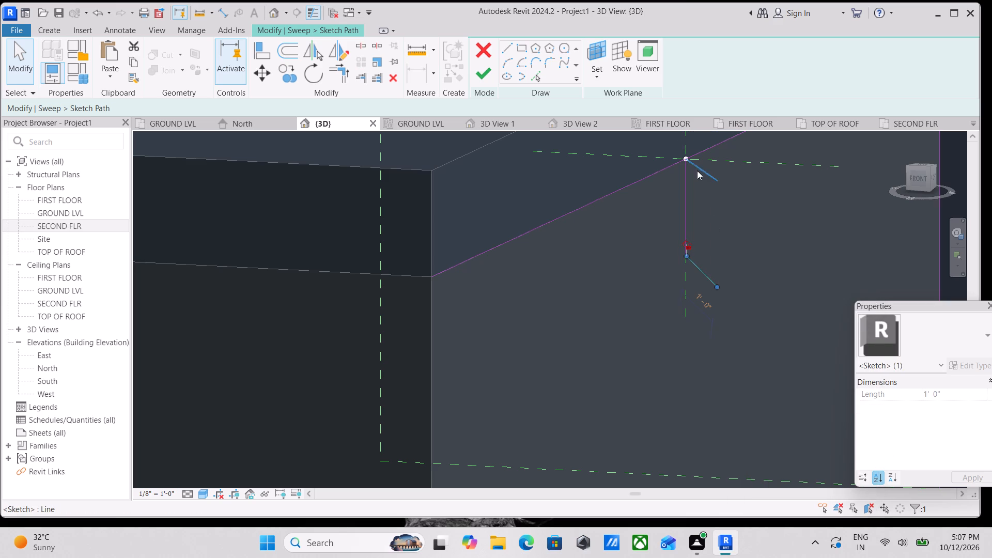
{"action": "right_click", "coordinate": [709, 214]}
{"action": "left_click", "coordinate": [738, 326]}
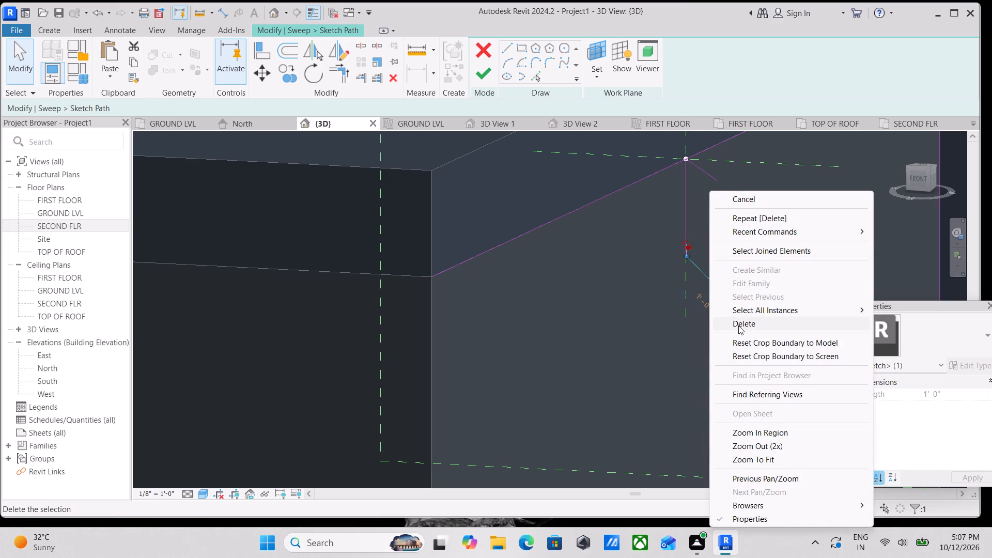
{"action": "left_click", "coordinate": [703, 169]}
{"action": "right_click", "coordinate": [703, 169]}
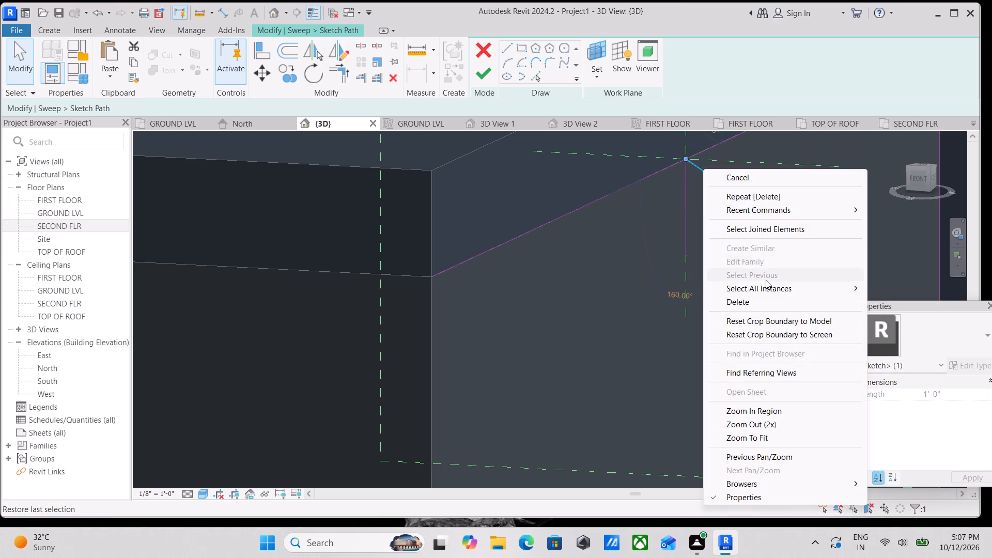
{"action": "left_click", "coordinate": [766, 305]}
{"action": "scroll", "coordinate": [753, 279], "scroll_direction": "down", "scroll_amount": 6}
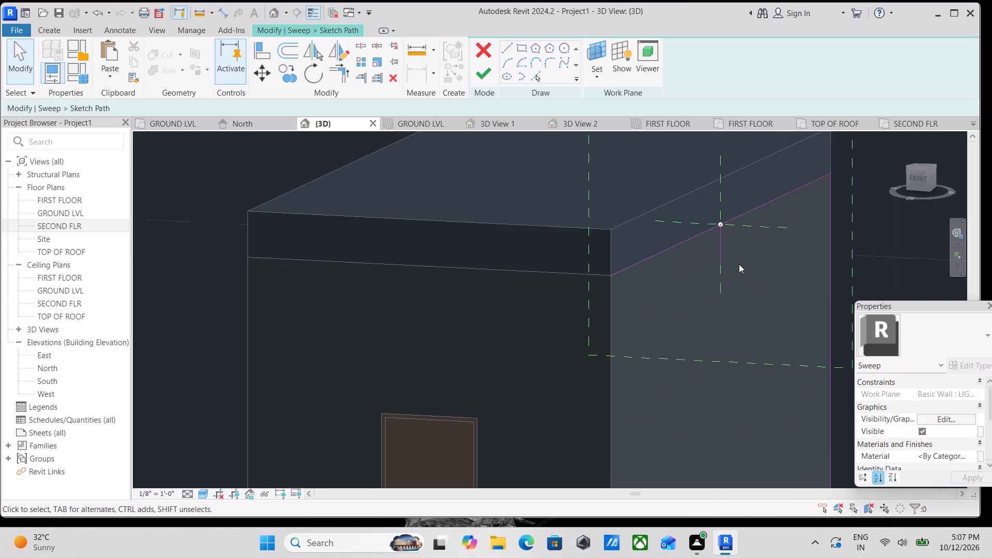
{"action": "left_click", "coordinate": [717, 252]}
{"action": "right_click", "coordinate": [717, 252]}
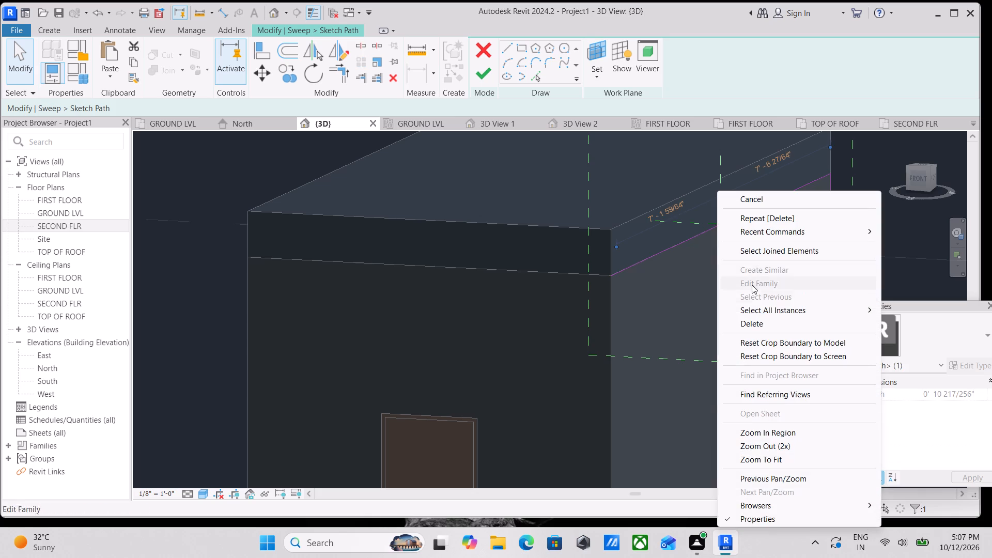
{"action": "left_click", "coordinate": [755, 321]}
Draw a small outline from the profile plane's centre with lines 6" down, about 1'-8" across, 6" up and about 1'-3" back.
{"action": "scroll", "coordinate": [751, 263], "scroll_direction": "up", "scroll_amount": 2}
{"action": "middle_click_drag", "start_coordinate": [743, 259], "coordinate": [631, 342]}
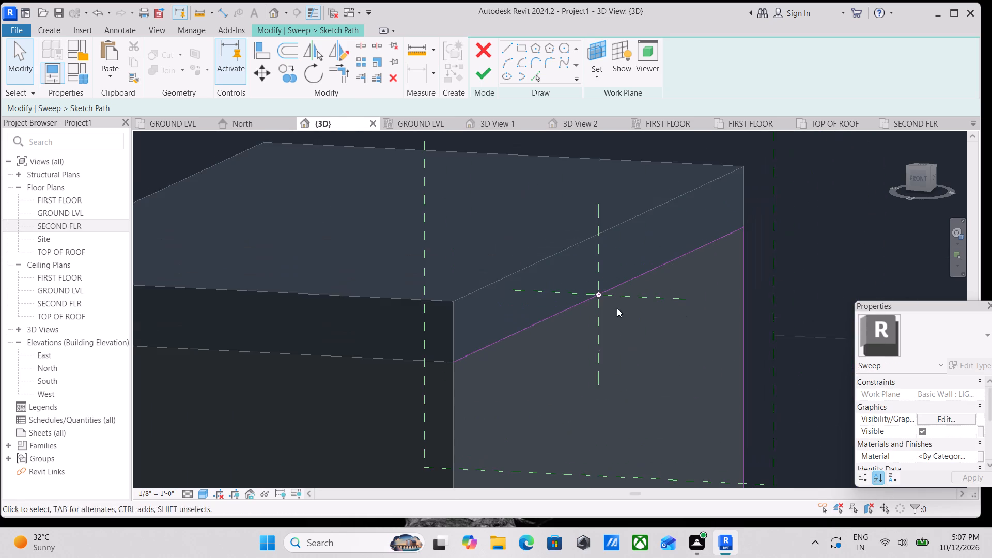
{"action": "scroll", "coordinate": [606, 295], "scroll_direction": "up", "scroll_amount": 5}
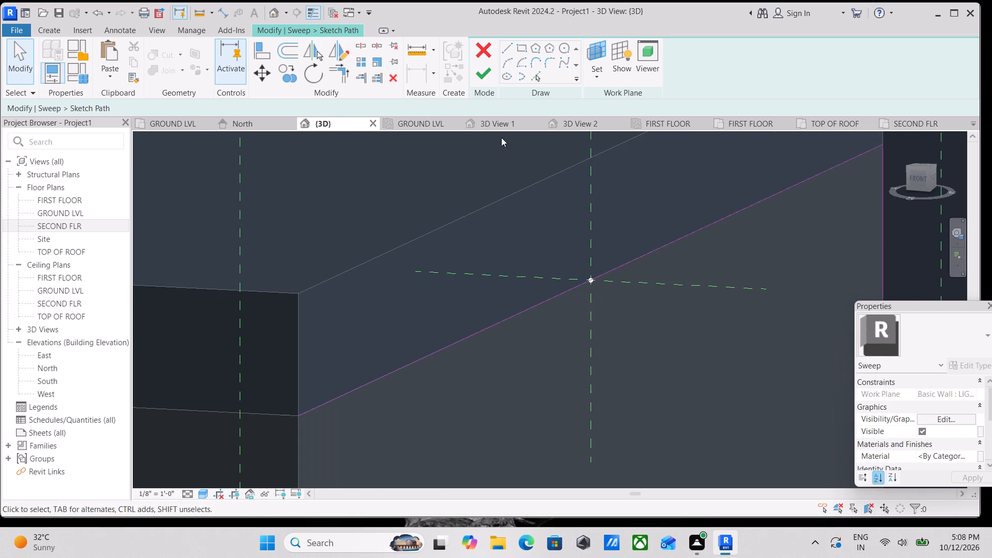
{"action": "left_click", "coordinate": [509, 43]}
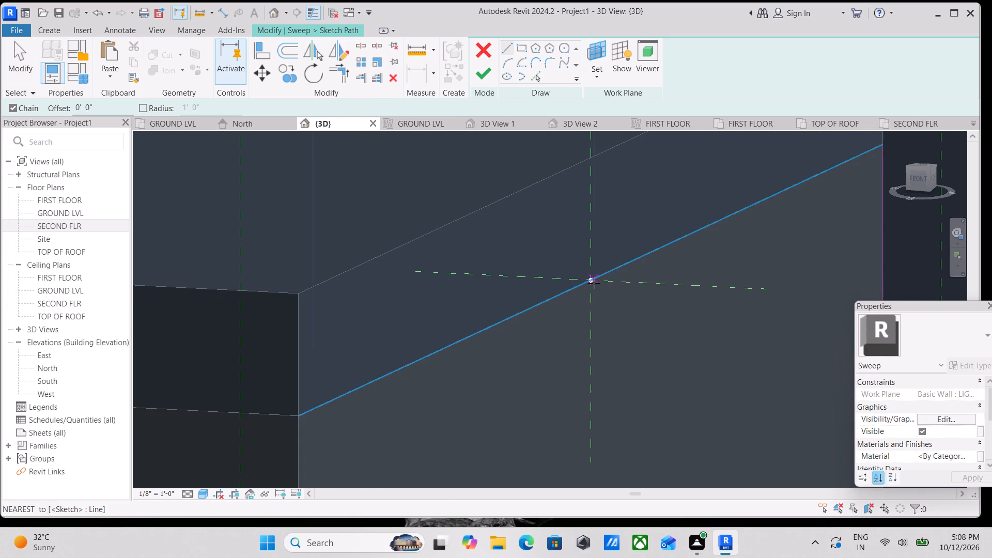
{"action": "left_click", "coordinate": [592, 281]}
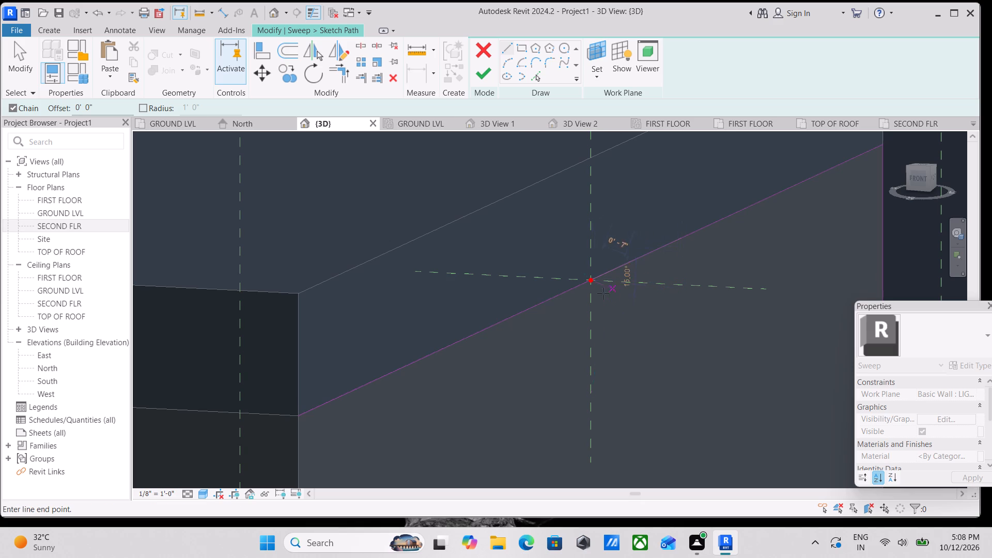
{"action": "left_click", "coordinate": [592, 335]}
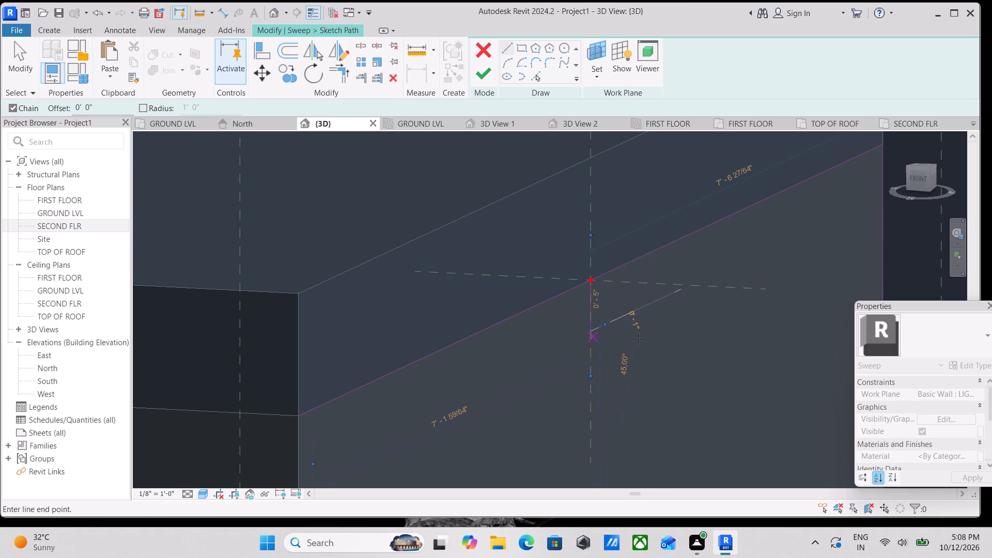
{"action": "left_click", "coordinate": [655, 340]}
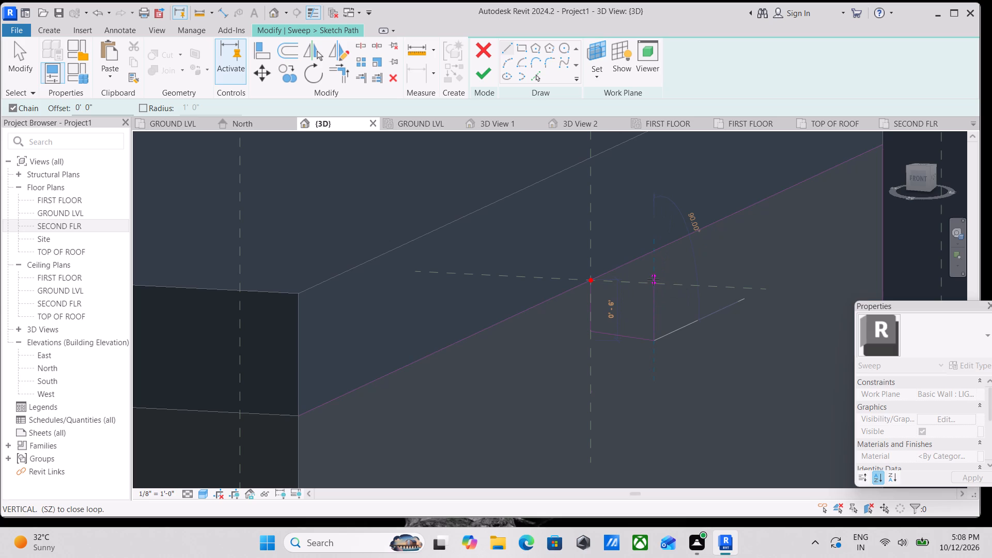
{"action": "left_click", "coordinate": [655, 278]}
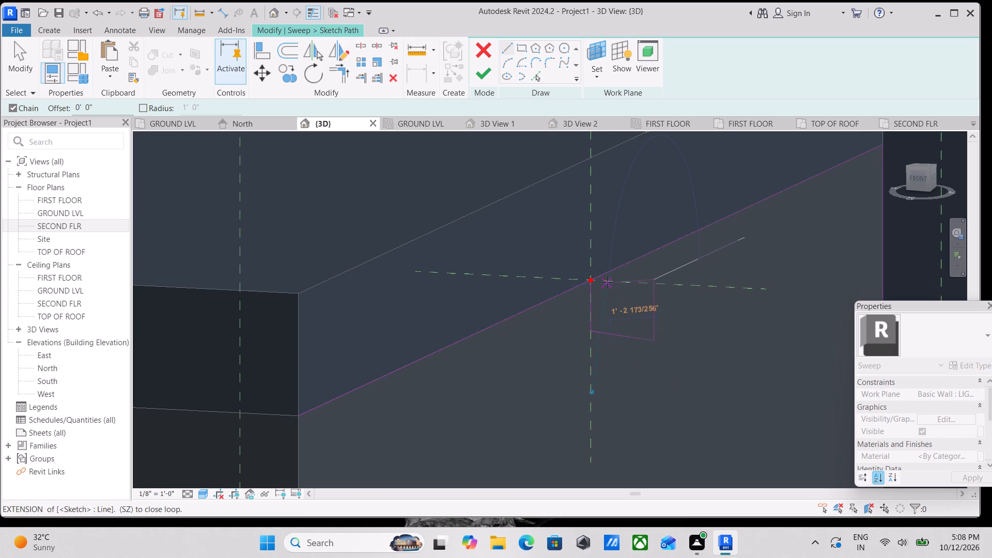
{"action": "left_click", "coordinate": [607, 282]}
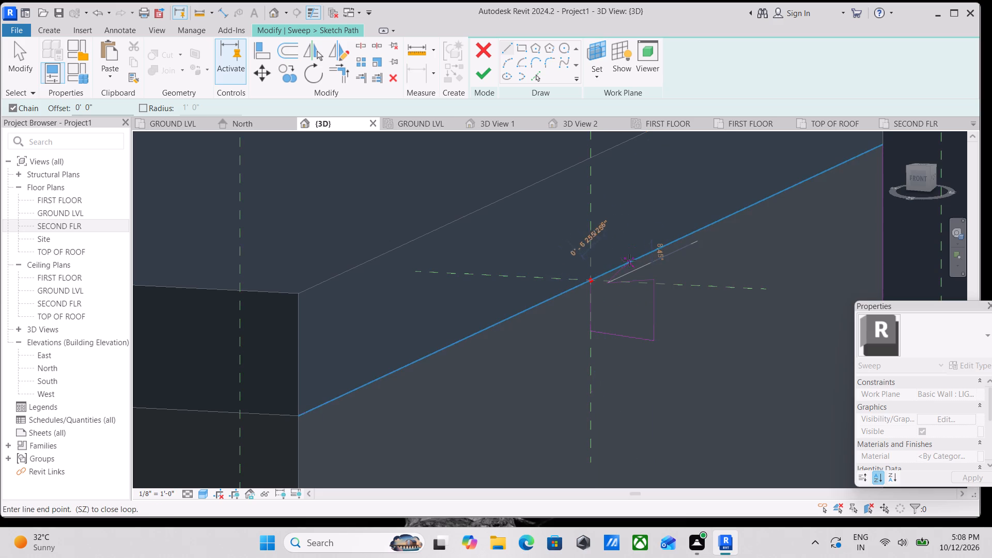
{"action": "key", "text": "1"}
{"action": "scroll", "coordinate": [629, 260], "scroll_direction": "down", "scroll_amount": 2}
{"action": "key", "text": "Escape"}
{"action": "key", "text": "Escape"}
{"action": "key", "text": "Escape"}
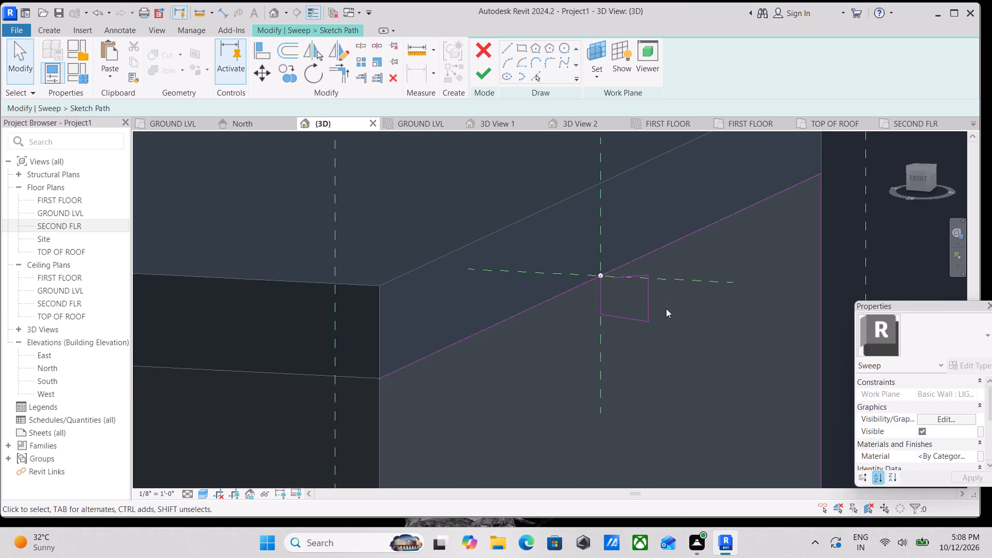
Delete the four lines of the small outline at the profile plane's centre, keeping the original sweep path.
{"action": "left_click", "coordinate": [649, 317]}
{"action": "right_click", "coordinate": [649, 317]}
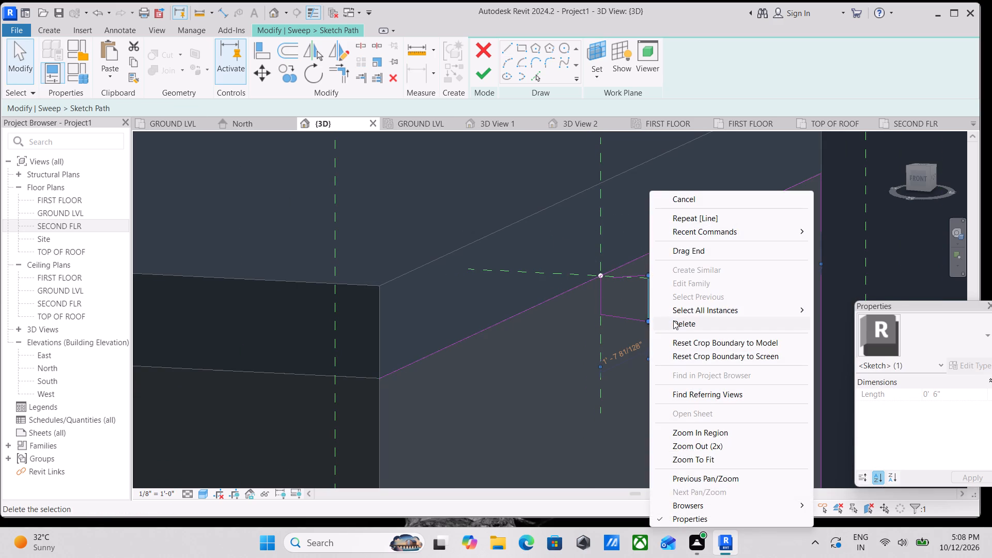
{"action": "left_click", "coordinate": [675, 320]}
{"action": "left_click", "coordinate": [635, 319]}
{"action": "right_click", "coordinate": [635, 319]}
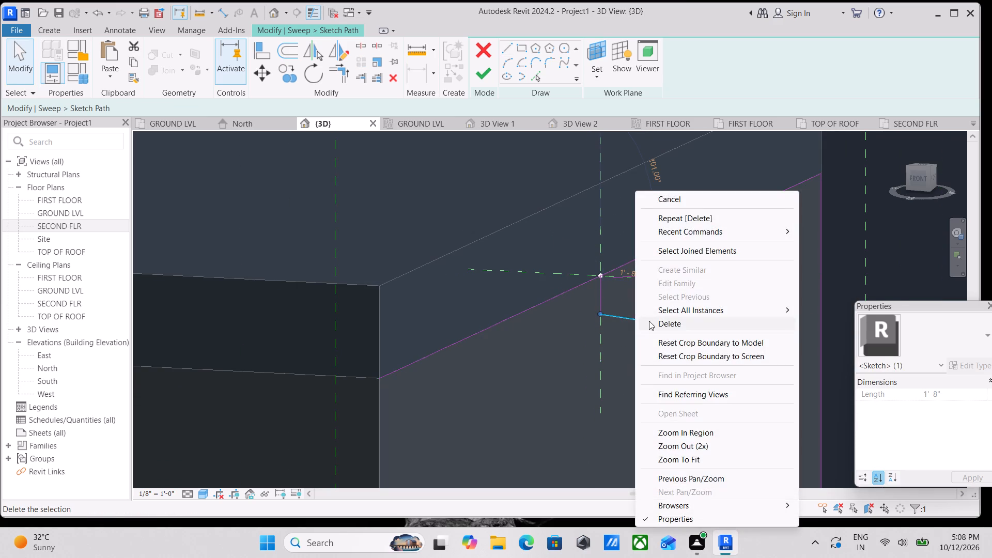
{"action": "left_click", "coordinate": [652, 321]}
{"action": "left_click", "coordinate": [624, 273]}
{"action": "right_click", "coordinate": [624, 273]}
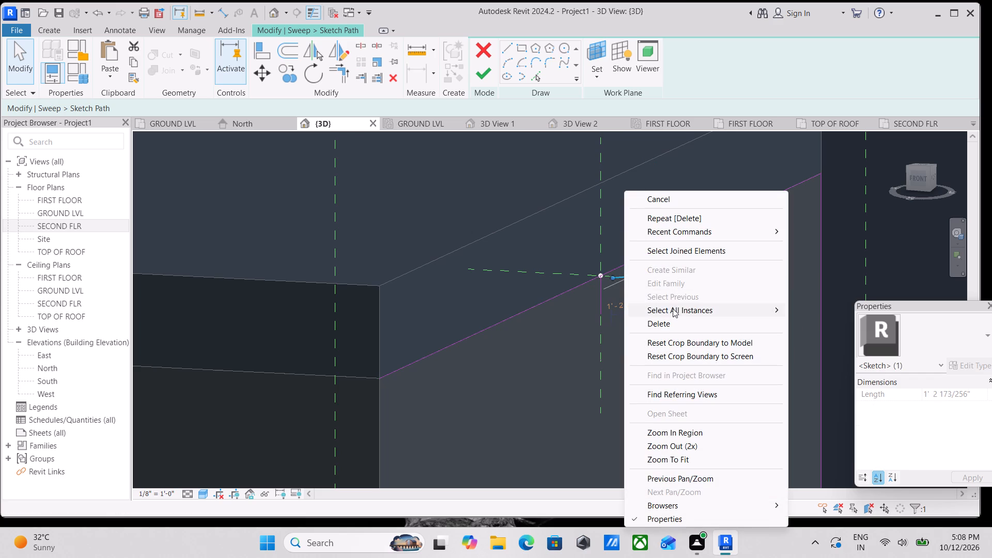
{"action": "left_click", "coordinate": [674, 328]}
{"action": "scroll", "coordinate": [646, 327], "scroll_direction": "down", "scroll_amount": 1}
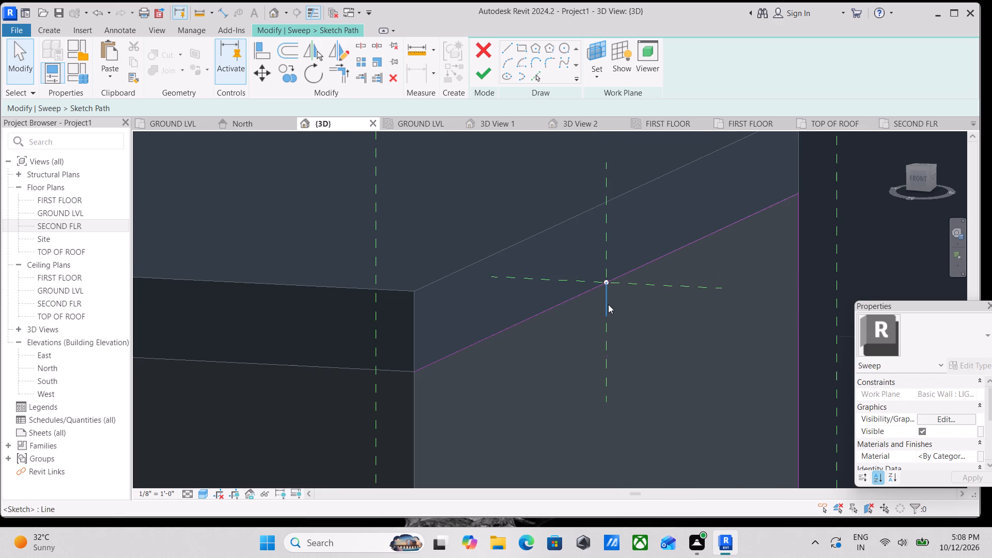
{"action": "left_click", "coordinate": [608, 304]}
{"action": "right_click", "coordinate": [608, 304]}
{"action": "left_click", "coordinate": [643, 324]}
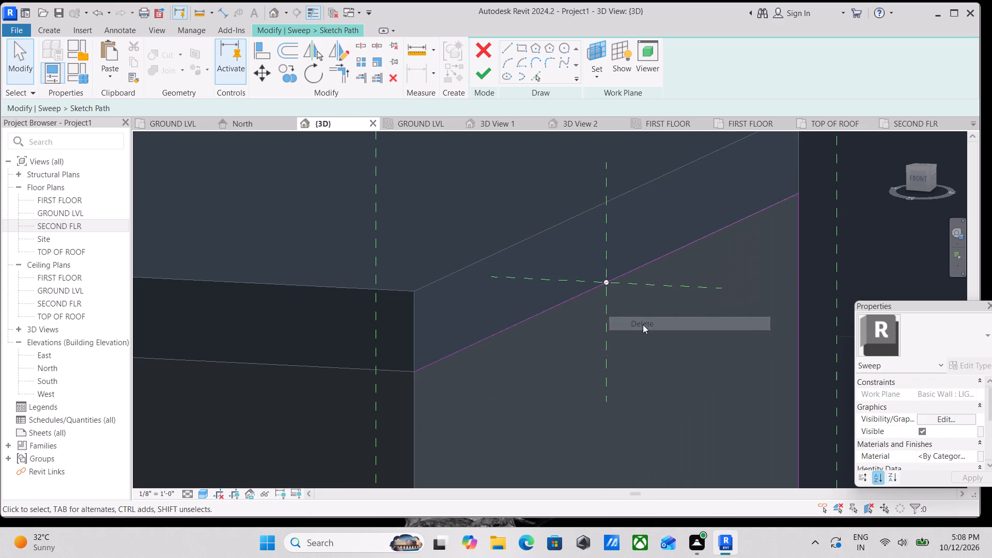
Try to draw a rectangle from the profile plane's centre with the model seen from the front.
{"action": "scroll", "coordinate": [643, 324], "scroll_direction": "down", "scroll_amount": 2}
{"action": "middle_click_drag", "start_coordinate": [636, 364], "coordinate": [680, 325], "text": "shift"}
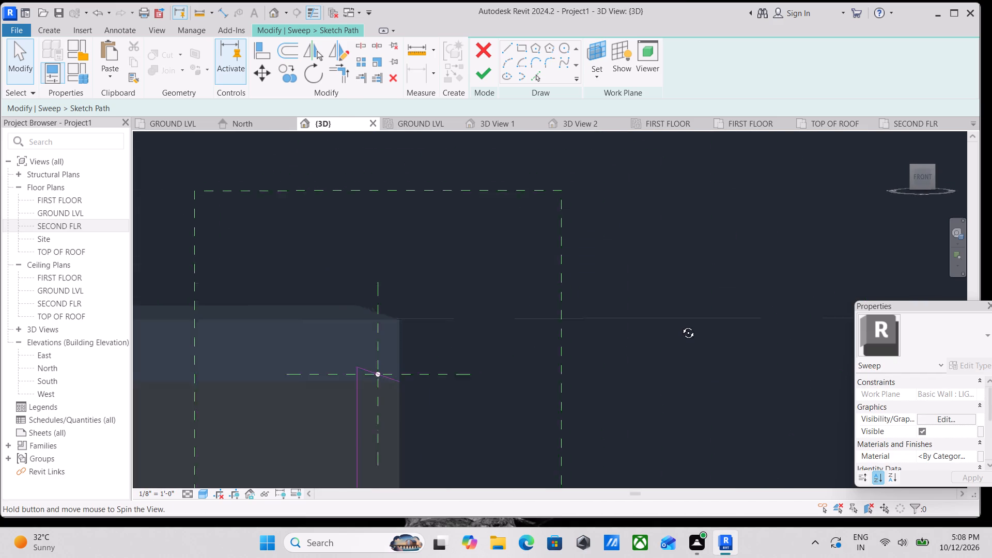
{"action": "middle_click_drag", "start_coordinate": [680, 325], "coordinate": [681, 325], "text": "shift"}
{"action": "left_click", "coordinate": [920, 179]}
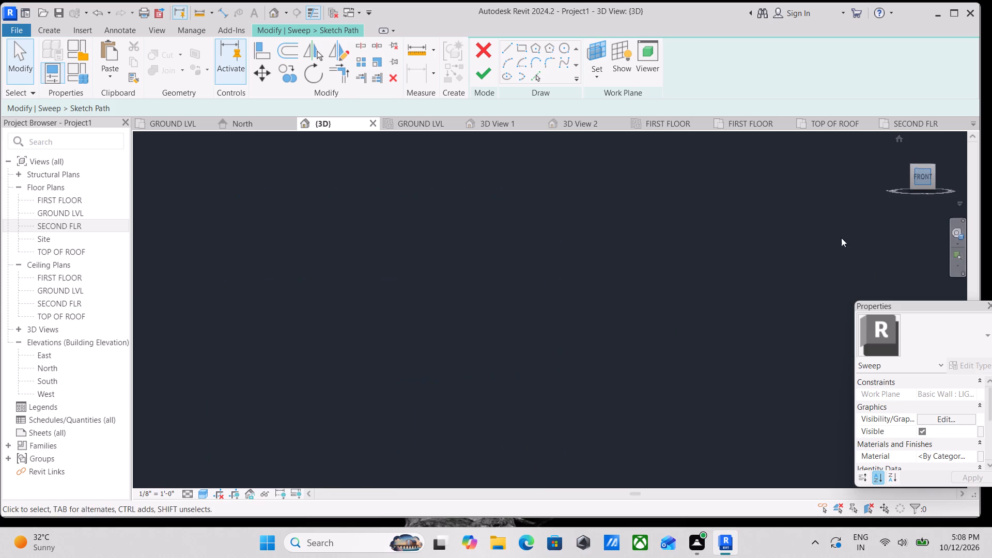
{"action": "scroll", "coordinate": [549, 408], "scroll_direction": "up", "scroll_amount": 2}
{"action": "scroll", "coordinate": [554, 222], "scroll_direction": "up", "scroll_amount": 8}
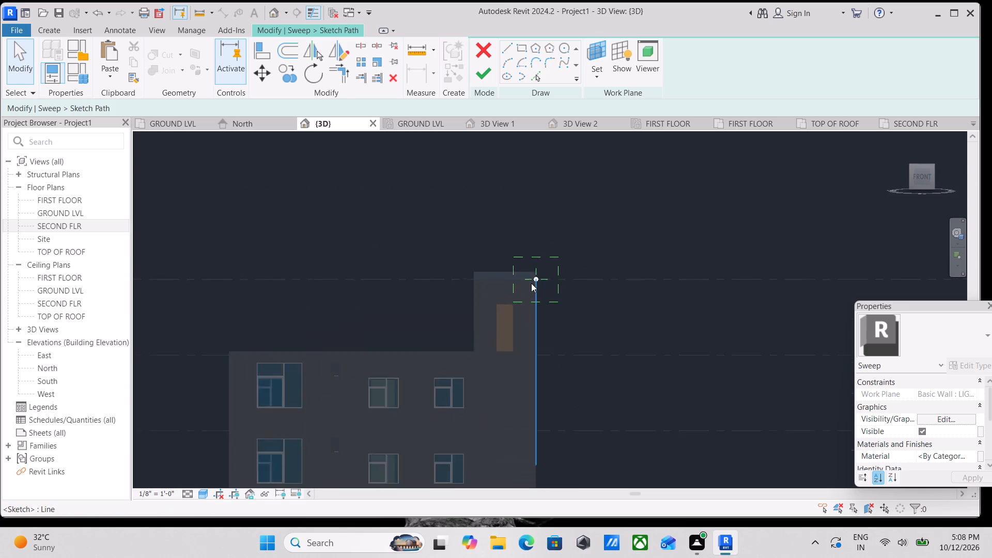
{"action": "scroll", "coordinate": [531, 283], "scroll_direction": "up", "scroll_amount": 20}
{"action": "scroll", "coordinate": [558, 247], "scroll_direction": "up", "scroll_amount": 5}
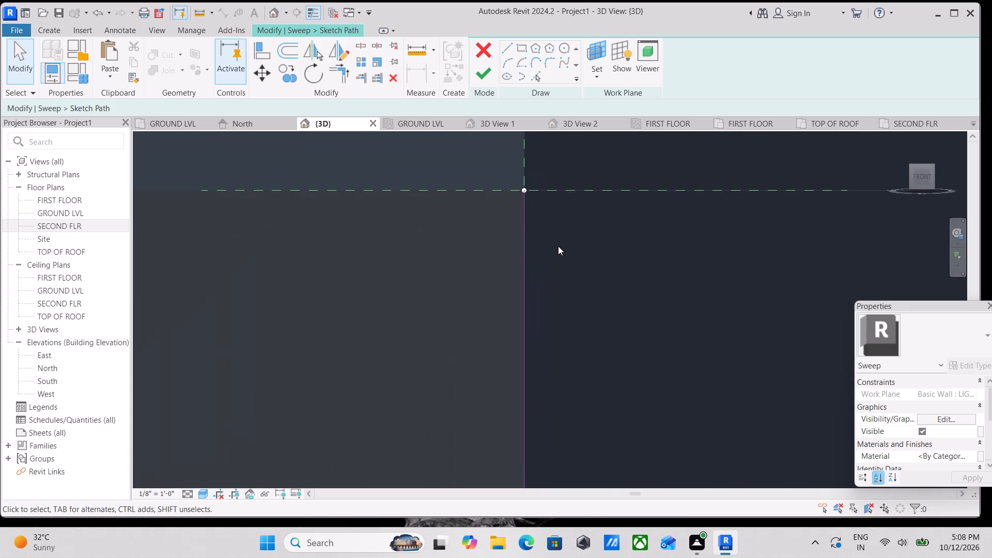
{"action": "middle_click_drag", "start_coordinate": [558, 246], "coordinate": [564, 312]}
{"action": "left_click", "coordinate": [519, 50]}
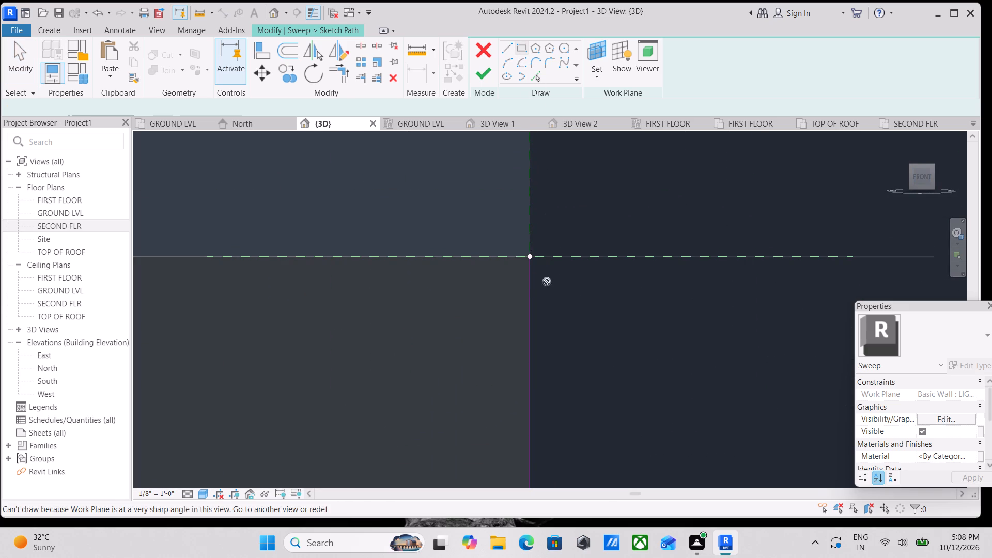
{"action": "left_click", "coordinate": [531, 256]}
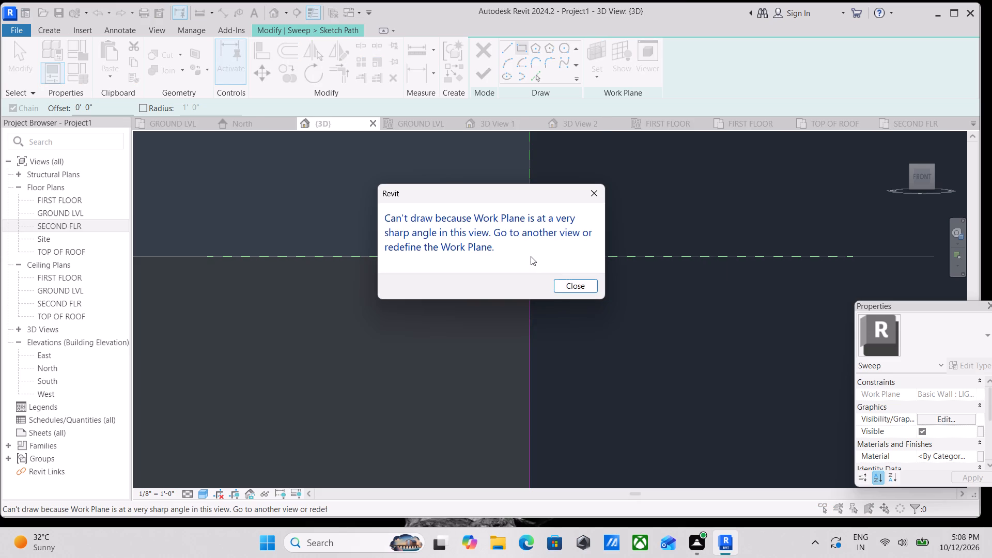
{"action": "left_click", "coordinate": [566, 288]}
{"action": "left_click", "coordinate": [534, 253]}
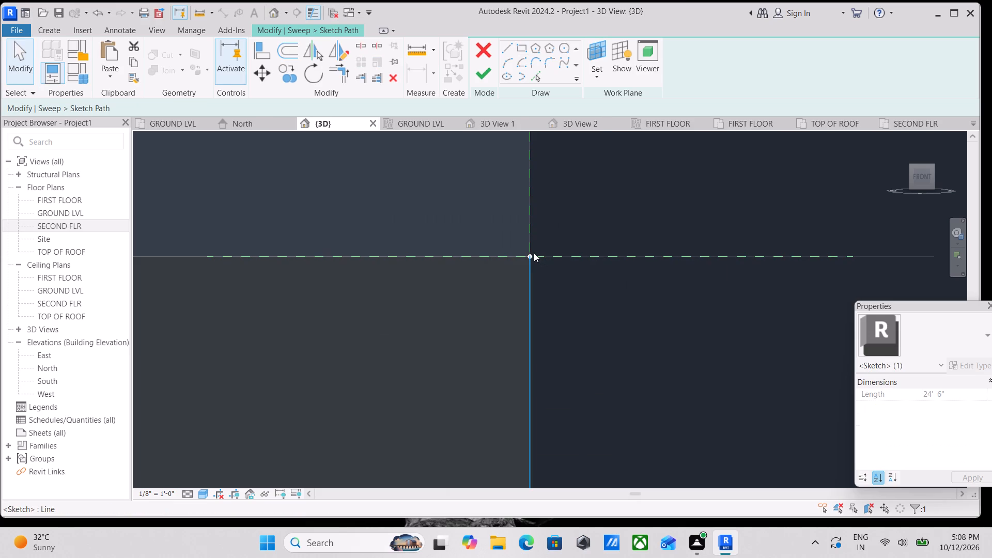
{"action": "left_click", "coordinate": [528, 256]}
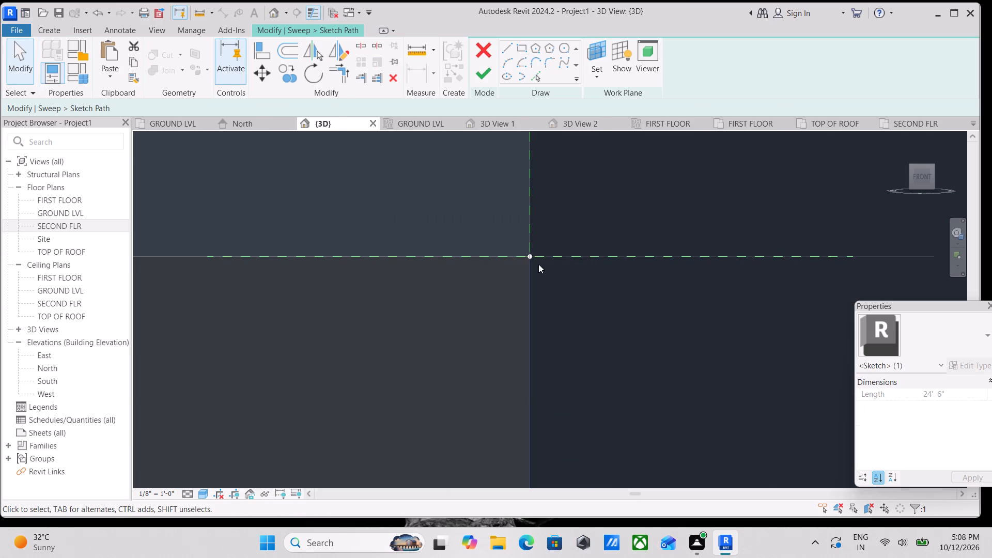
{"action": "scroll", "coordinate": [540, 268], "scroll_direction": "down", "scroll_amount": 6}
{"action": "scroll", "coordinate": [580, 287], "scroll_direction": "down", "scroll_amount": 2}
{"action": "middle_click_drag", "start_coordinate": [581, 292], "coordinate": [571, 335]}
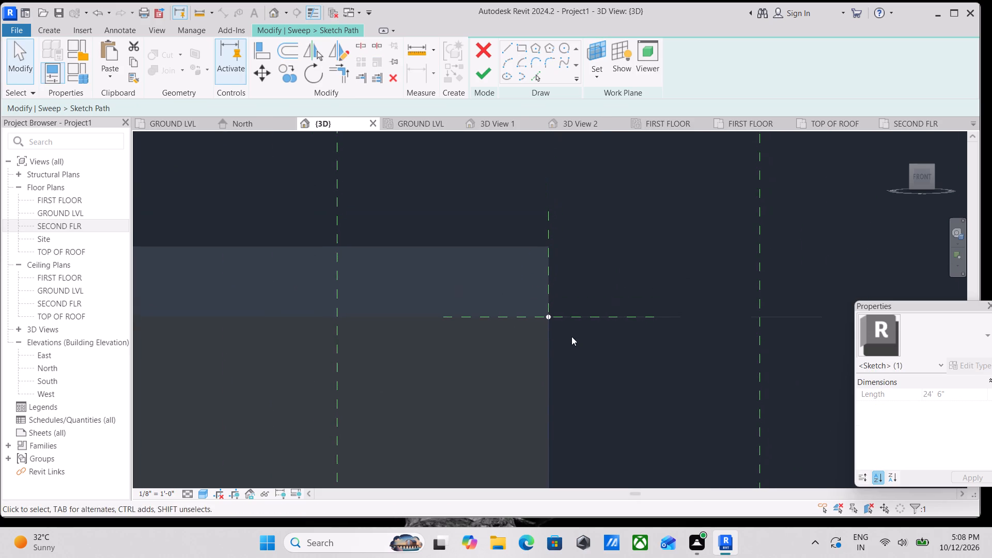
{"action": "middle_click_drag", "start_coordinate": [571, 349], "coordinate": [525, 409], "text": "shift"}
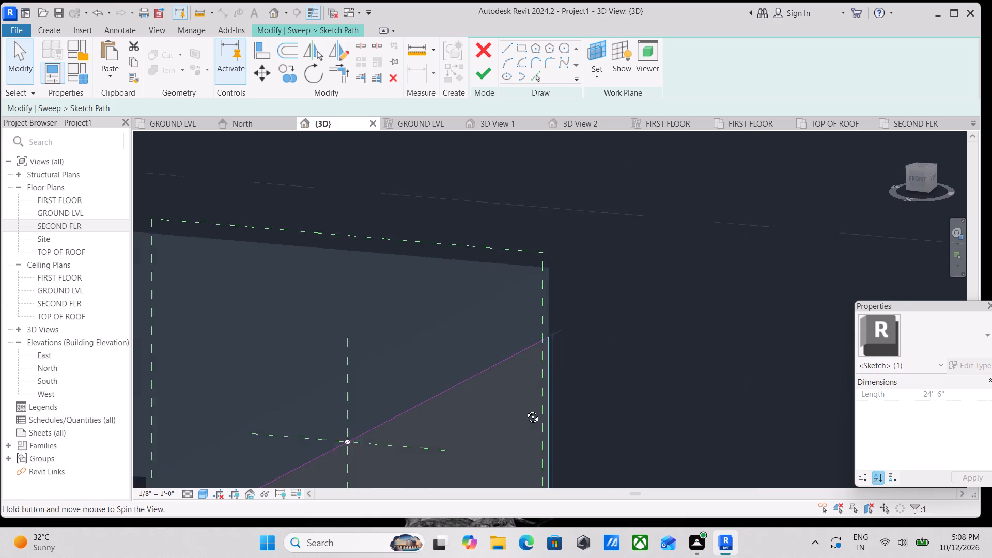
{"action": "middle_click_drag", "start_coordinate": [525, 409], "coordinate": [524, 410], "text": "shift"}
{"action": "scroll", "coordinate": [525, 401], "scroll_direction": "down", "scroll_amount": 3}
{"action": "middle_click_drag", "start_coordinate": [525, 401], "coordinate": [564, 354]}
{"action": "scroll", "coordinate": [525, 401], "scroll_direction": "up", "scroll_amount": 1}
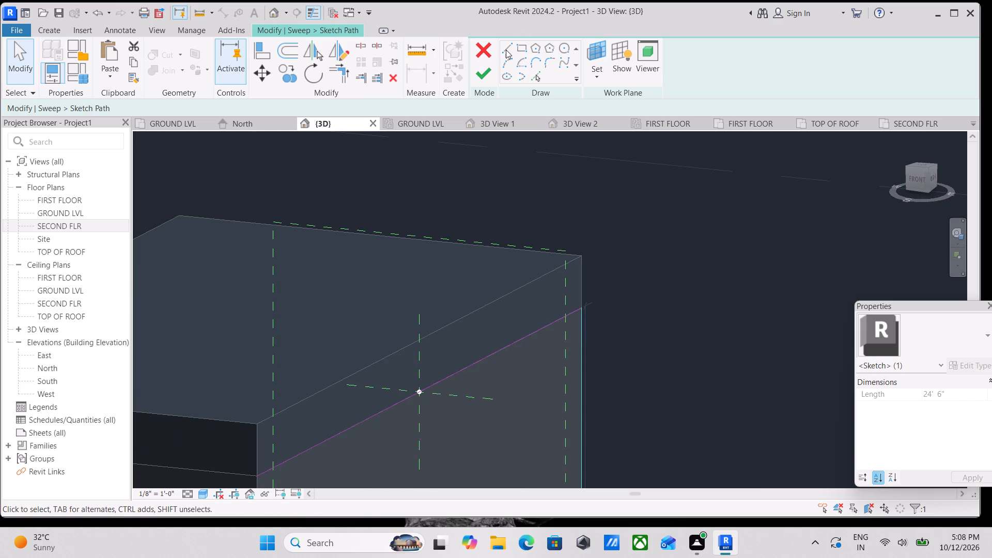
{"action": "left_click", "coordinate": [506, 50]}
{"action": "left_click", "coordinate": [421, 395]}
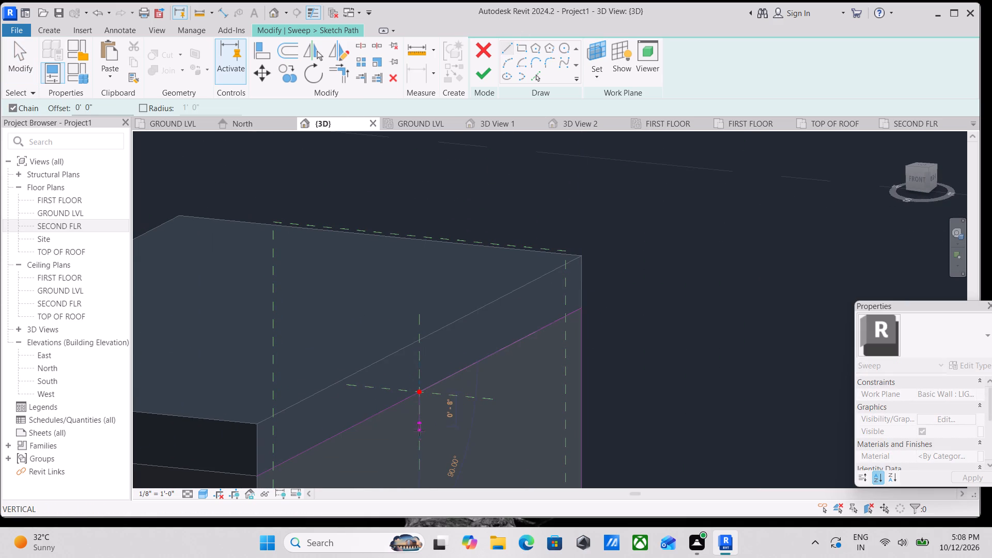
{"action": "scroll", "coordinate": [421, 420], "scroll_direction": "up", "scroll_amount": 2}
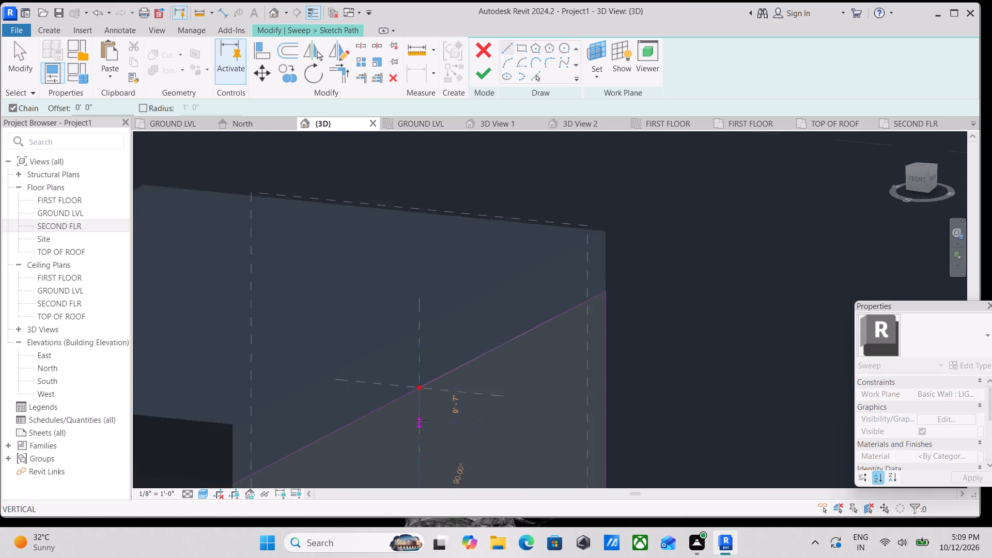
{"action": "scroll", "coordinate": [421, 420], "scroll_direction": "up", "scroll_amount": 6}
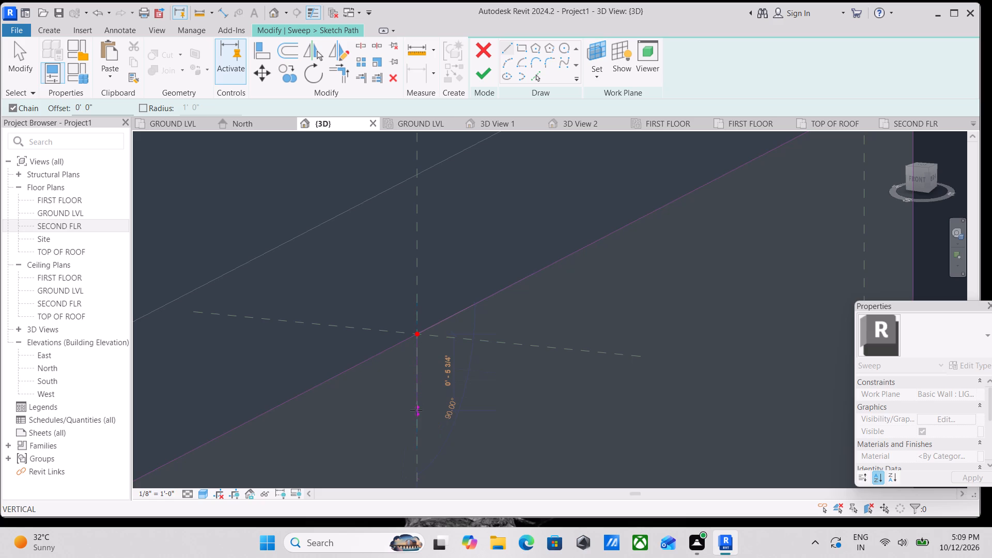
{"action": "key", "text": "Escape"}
Discard the sweep path sketch while staying in the sweep.
{"action": "scroll", "coordinate": [436, 327], "scroll_direction": "down", "scroll_amount": 3}
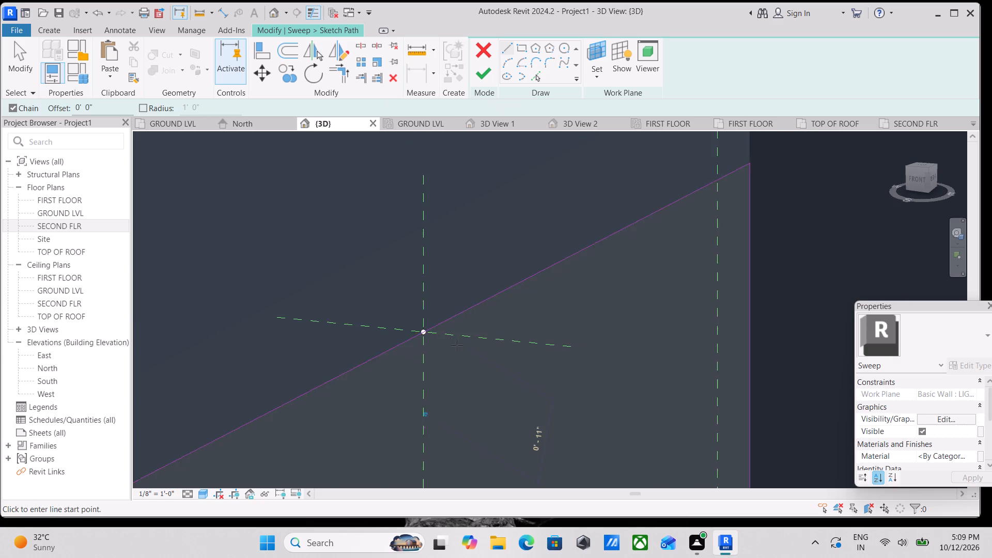
{"action": "scroll", "coordinate": [457, 345], "scroll_direction": "down", "scroll_amount": 6}
{"action": "middle_click_drag", "start_coordinate": [473, 368], "coordinate": [504, 344]}
{"action": "scroll", "coordinate": [515, 344], "scroll_direction": "down", "scroll_amount": 1}
{"action": "middle_click_drag", "start_coordinate": [515, 344], "coordinate": [525, 329]}
{"action": "scroll", "coordinate": [525, 329], "scroll_direction": "up", "scroll_amount": 4}
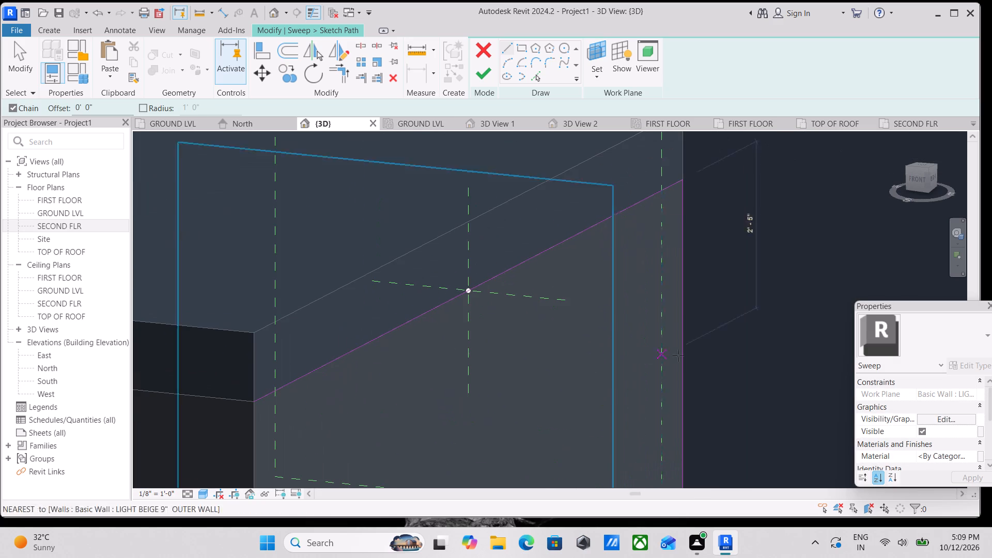
{"action": "scroll", "coordinate": [695, 379], "scroll_direction": "down", "scroll_amount": 3}
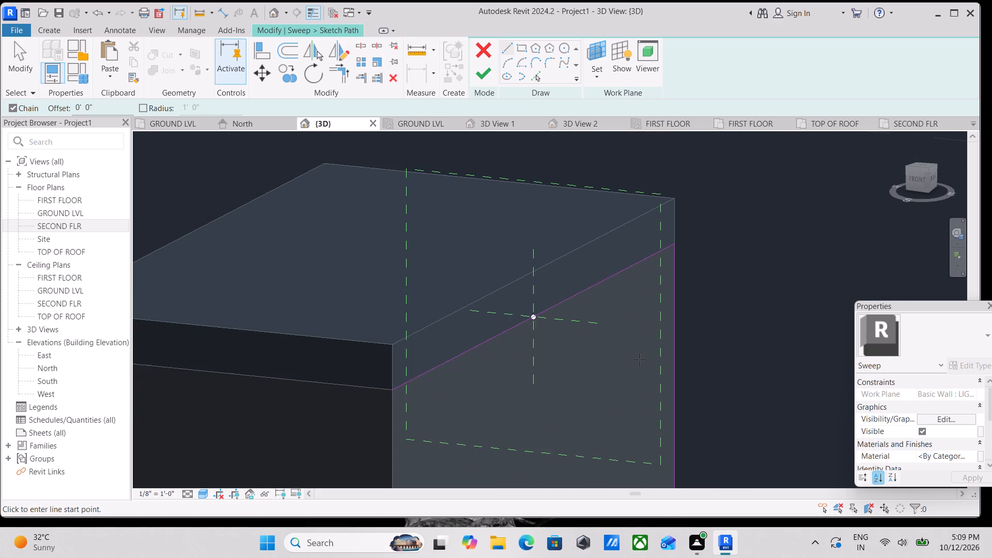
{"action": "middle_click_drag", "start_coordinate": [624, 359], "coordinate": [358, 337], "text": "shift"}
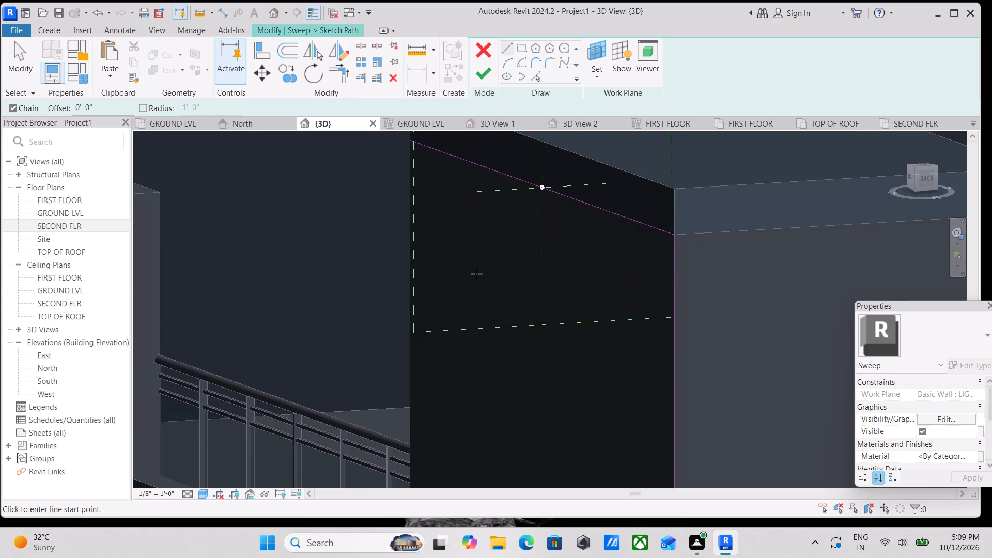
{"action": "middle_click_drag", "start_coordinate": [482, 283], "coordinate": [611, 413], "text": "shift"}
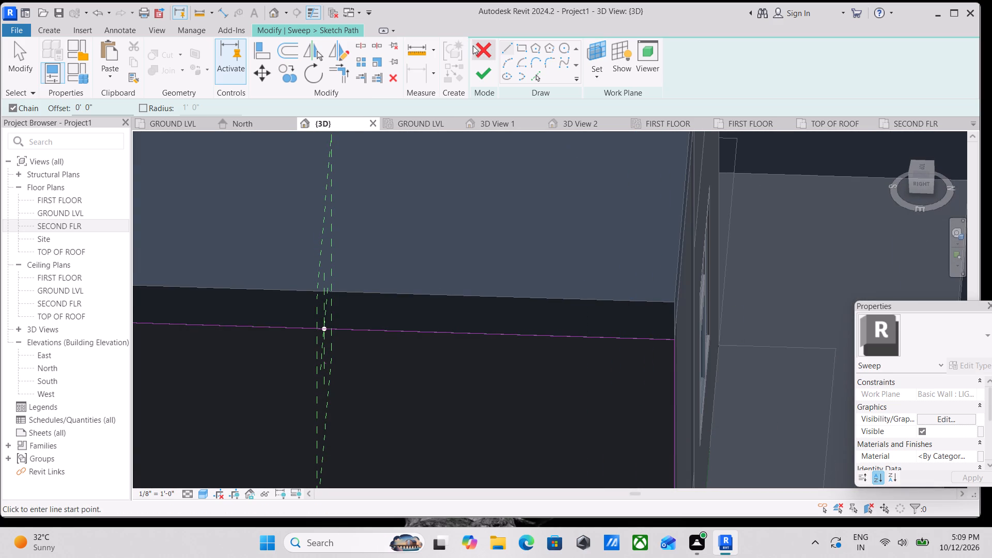
{"action": "left_click", "coordinate": [484, 54]}
{"action": "left_click", "coordinate": [515, 283]}
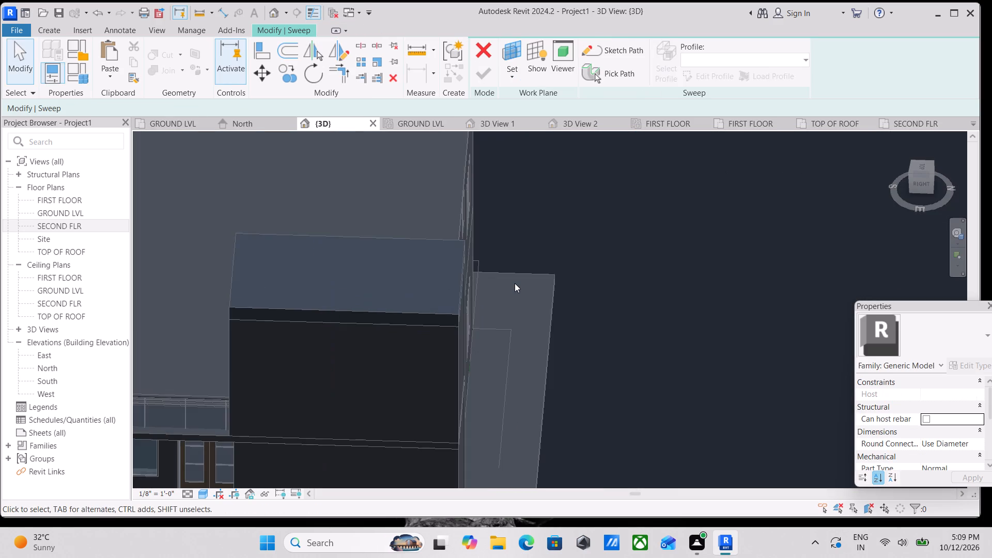
Cancel the sweep and its in-place model, with the house seen squarely from its right side.
{"action": "scroll", "coordinate": [515, 283], "scroll_direction": "down", "scroll_amount": 4}
{"action": "left_click", "coordinate": [925, 188]}
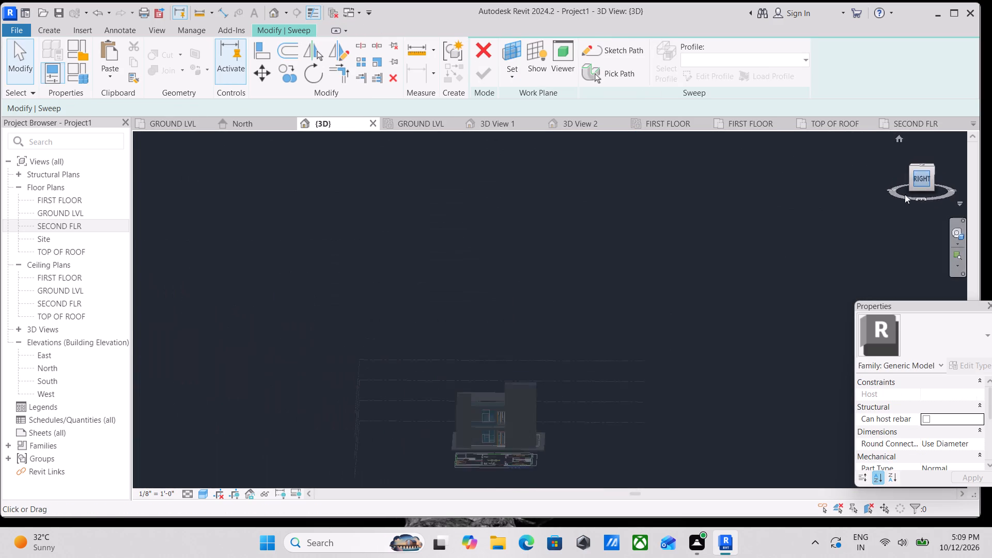
{"action": "scroll", "coordinate": [591, 319], "scroll_direction": "up", "scroll_amount": 8}
{"action": "scroll", "coordinate": [623, 208], "scroll_direction": "up", "scroll_amount": 4}
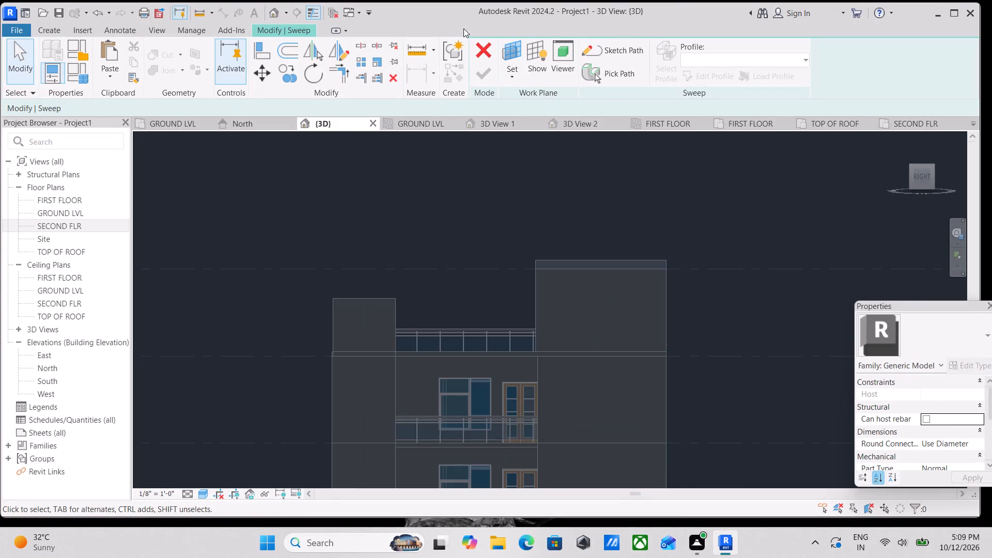
{"action": "left_click", "coordinate": [489, 56]}
{"action": "left_click", "coordinate": [506, 49]}
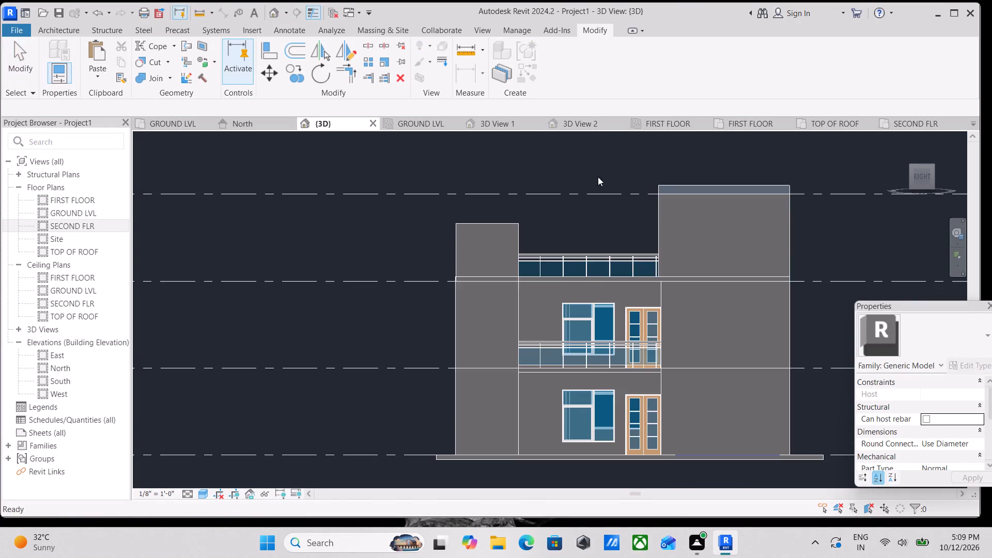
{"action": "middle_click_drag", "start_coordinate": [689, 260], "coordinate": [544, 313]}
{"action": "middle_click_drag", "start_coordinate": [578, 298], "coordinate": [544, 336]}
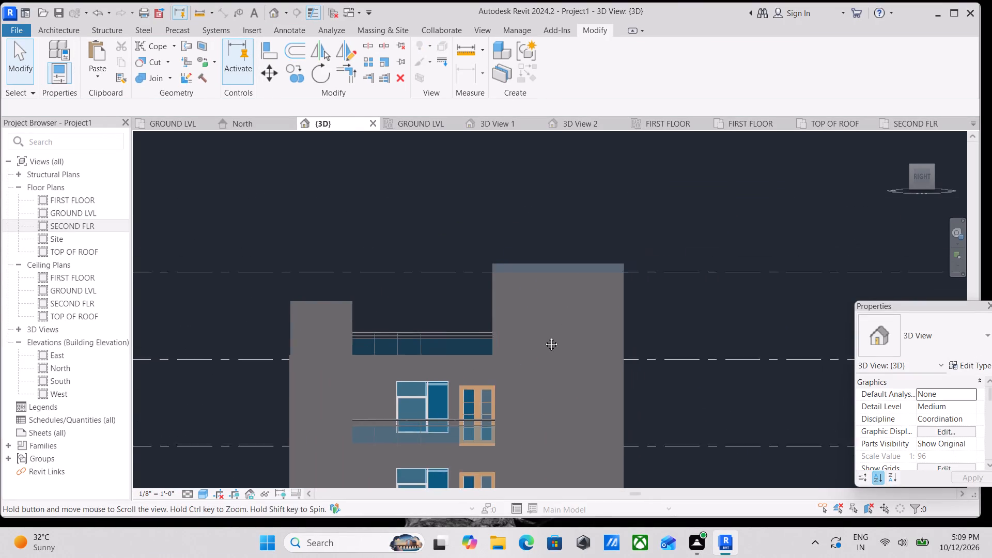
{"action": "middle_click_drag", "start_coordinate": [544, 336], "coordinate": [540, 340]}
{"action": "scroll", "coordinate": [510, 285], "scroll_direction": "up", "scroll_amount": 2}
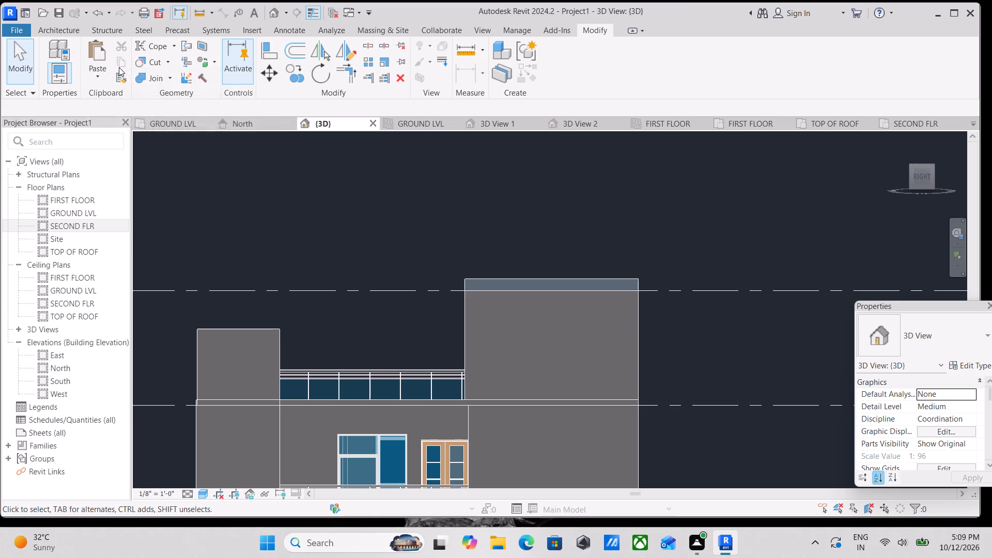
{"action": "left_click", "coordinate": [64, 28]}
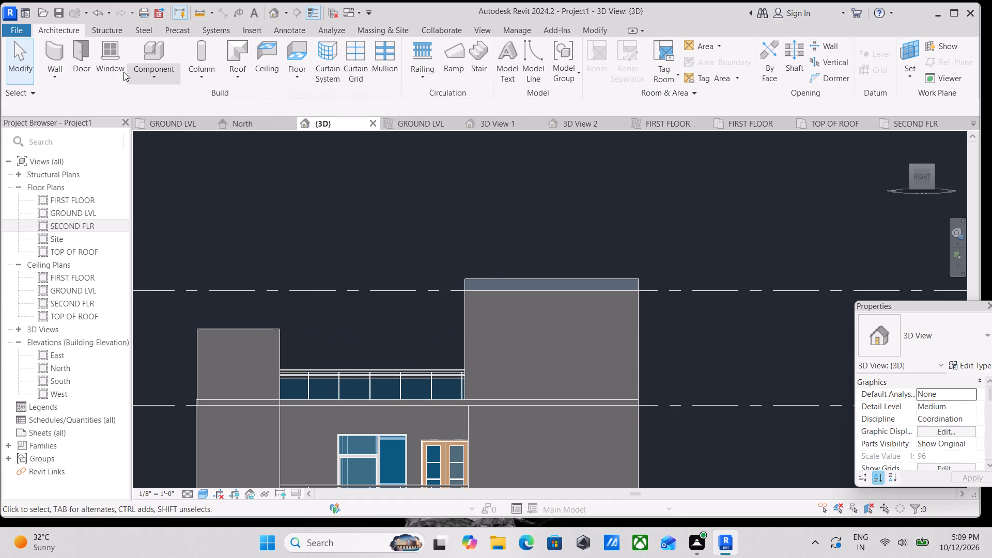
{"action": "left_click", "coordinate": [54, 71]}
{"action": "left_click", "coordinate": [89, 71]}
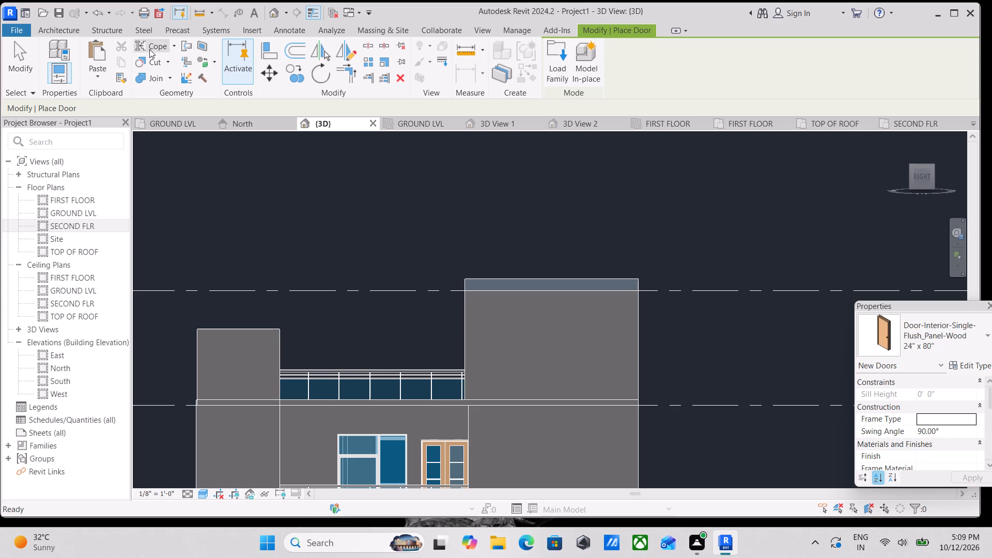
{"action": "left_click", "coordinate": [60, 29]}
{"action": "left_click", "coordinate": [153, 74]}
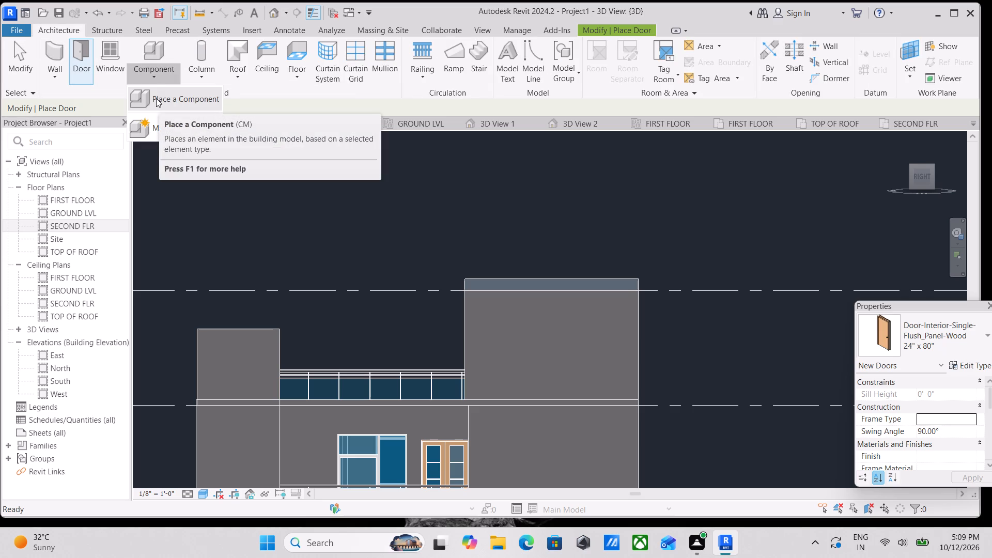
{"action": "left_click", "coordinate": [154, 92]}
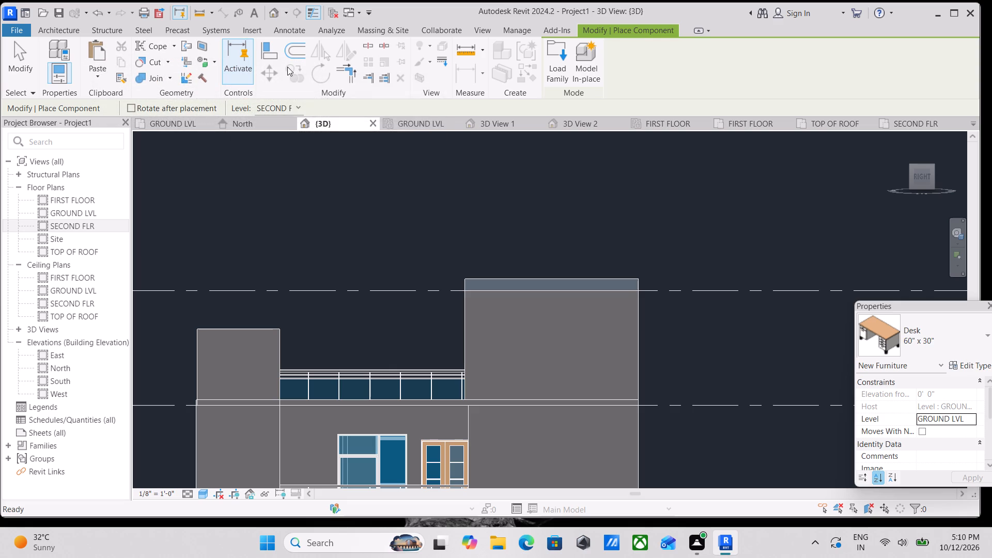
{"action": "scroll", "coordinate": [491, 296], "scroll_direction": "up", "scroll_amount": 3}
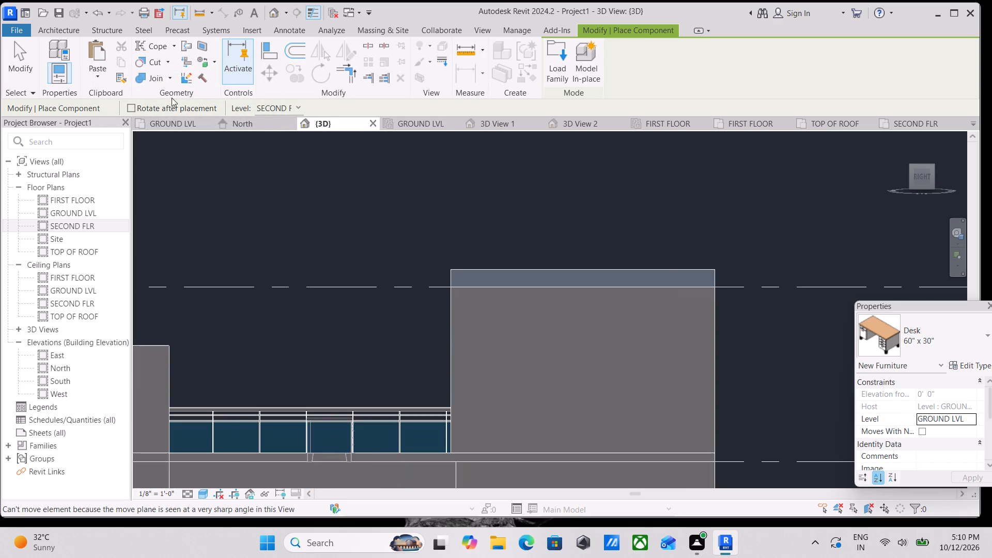
Start a new in-place component in the Generic Models category, accepting its default name.
{"action": "left_click", "coordinate": [61, 32]}
{"action": "left_click", "coordinate": [162, 78]}
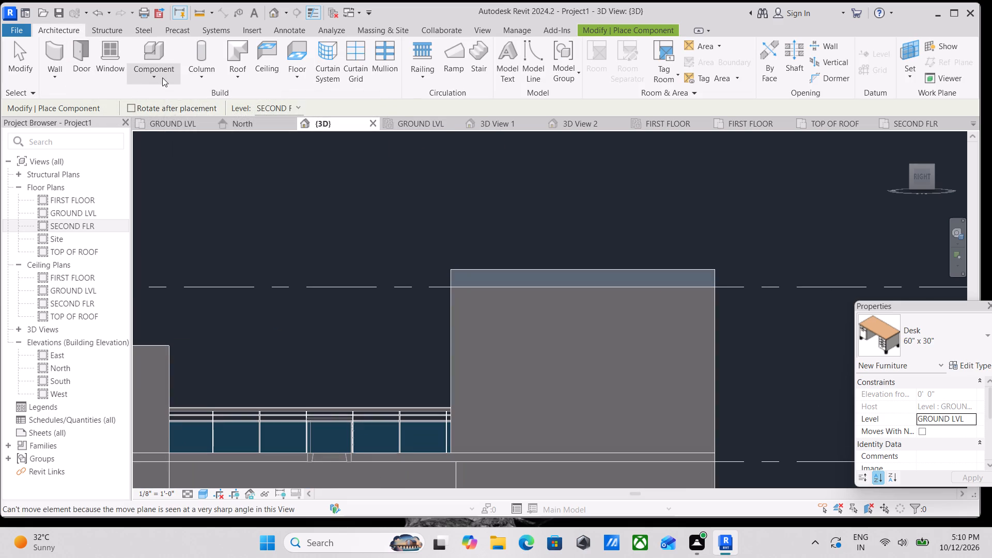
{"action": "left_click", "coordinate": [165, 129]}
{"action": "scroll", "coordinate": [549, 252], "scroll_direction": "down", "scroll_amount": 5}
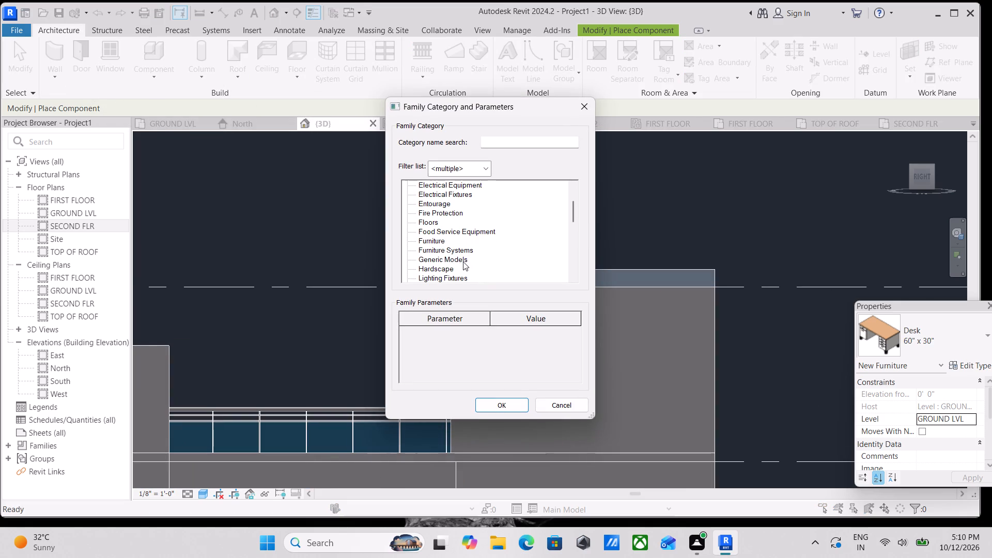
{"action": "left_click", "coordinate": [426, 259]}
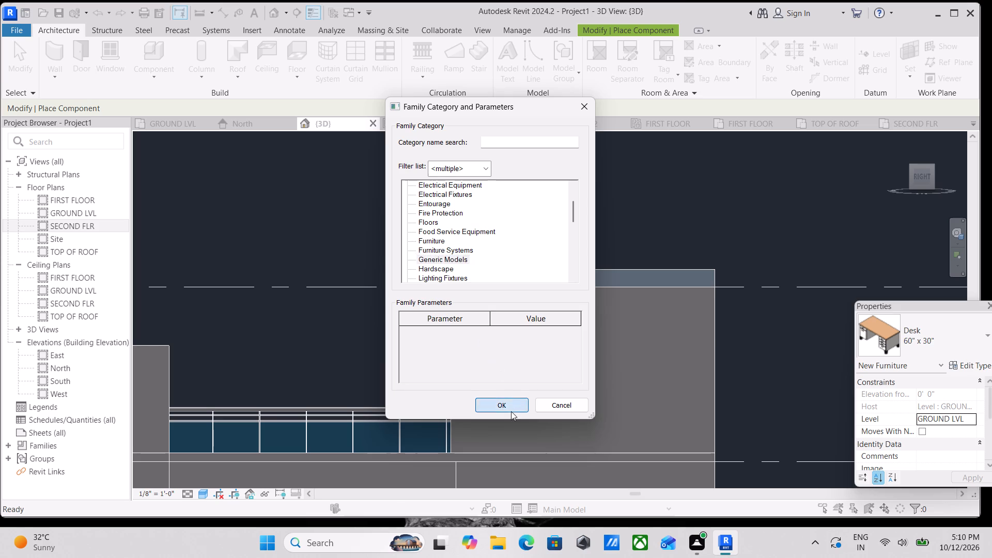
{"action": "left_click", "coordinate": [511, 411]}
{"action": "left_click", "coordinate": [488, 286]}
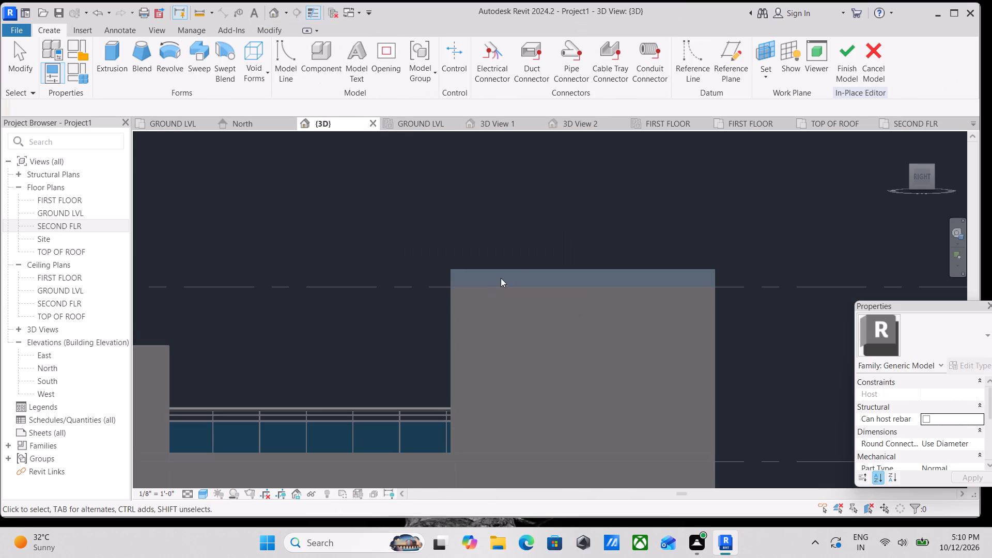
Set the work plane by picking the outer face of the tower wall below its roof slab.
{"action": "left_click", "coordinate": [762, 74]}
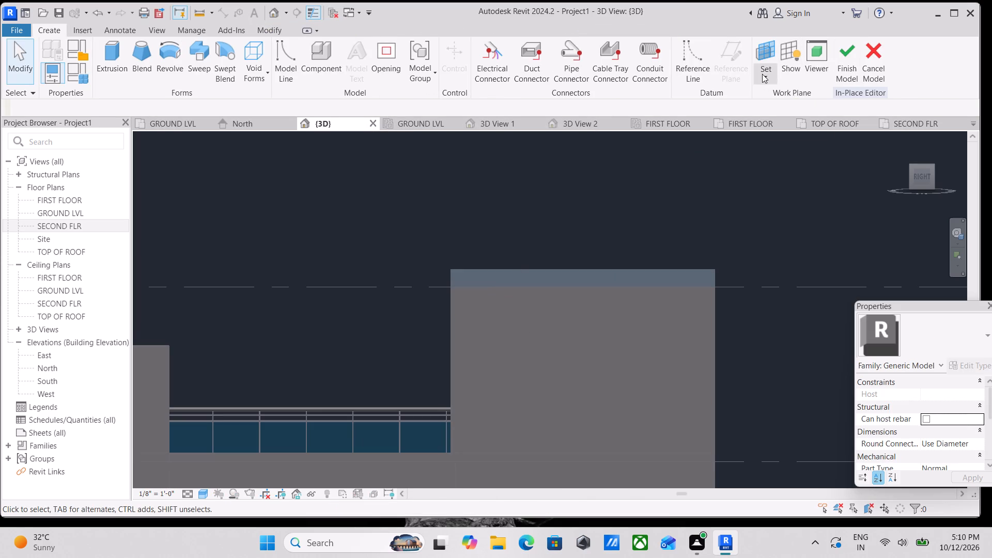
{"action": "left_click", "coordinate": [763, 124]}
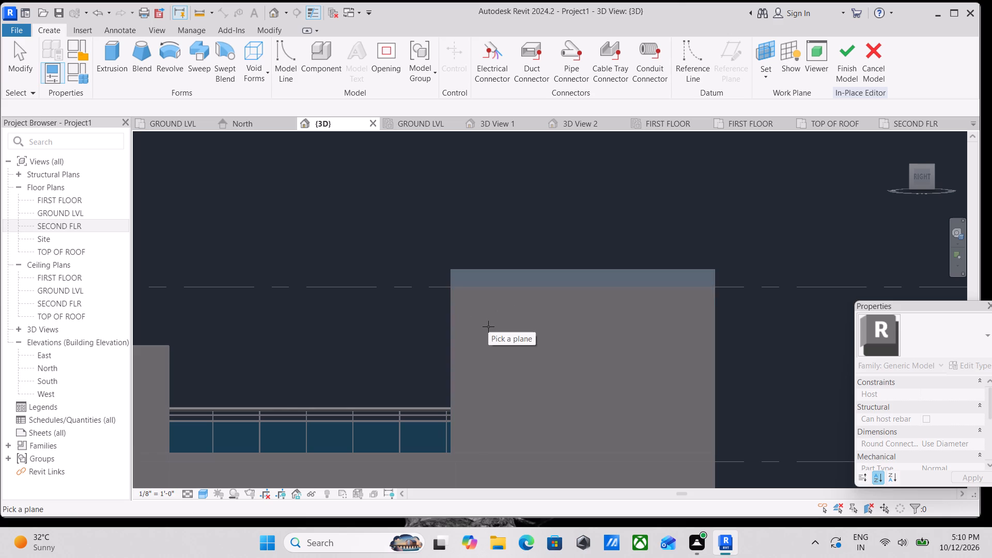
{"action": "middle_click_drag", "start_coordinate": [488, 327], "coordinate": [475, 359], "text": "shift"}
{"action": "left_click", "coordinate": [462, 290]}
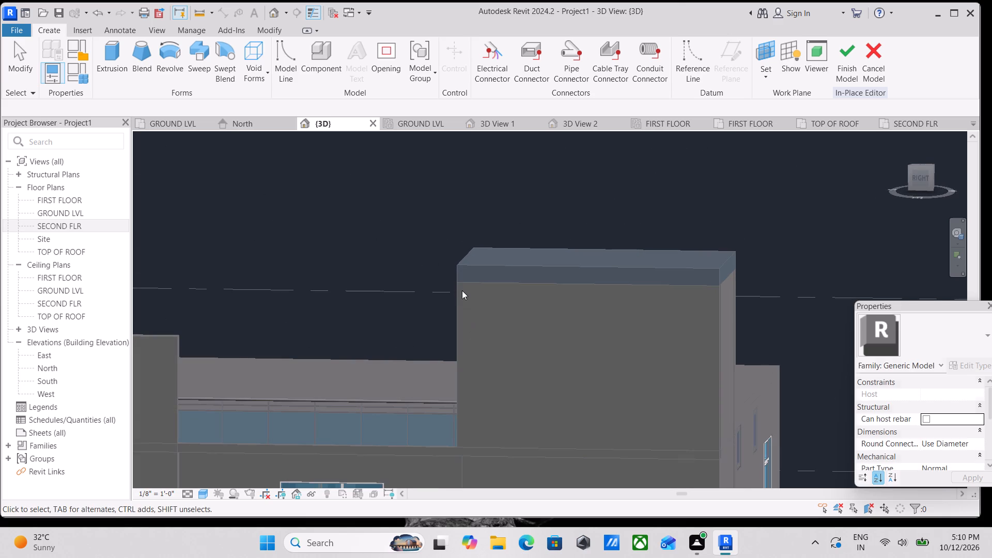
Start an extrusion and sketch a rectangle about 15'-1" by 9" across the top of the tower wall, just below the roof slab.
{"action": "scroll", "coordinate": [462, 295], "scroll_direction": "up", "scroll_amount": 3}
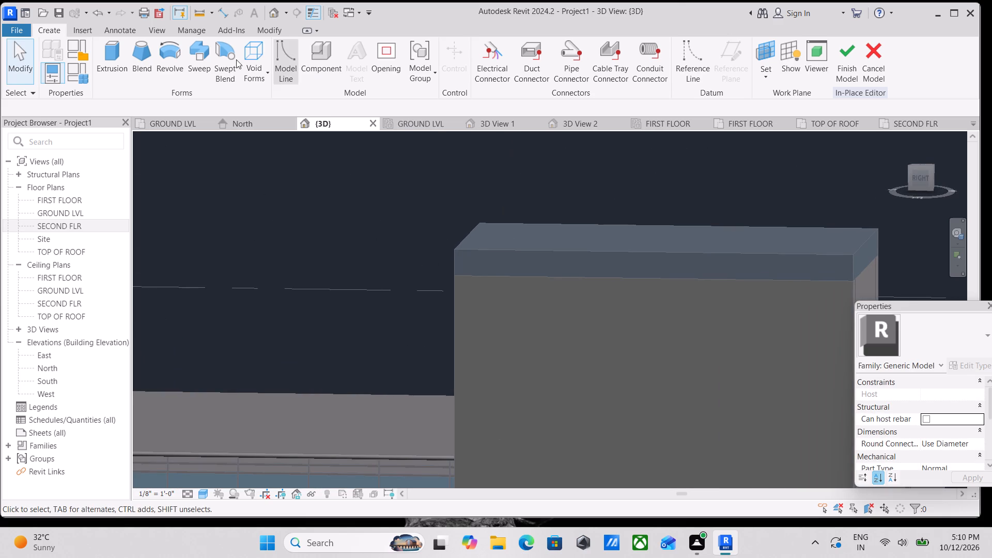
{"action": "left_click", "coordinate": [120, 53]}
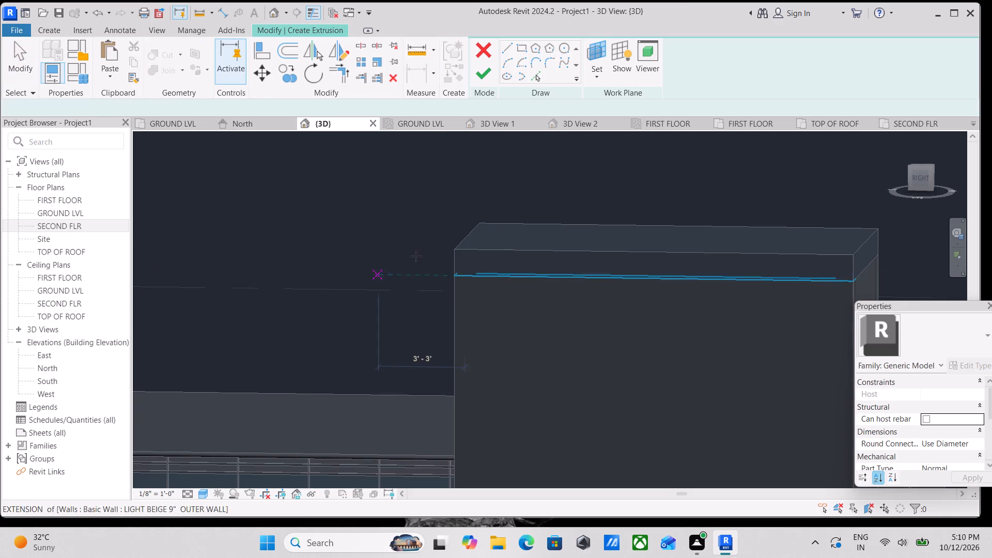
{"action": "left_click", "coordinate": [526, 52]}
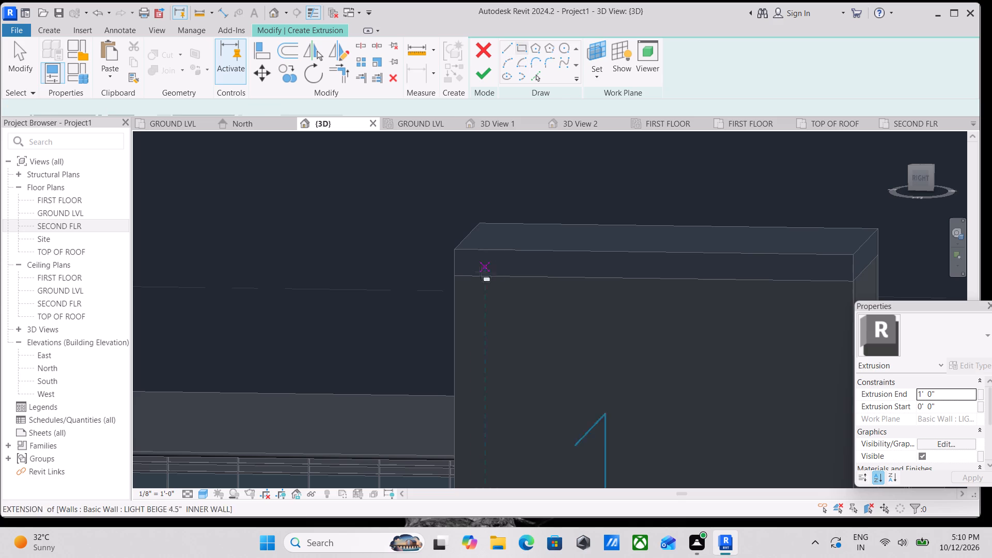
{"action": "left_click", "coordinate": [456, 277]}
{"action": "middle_click_drag", "start_coordinate": [561, 299], "coordinate": [463, 283]}
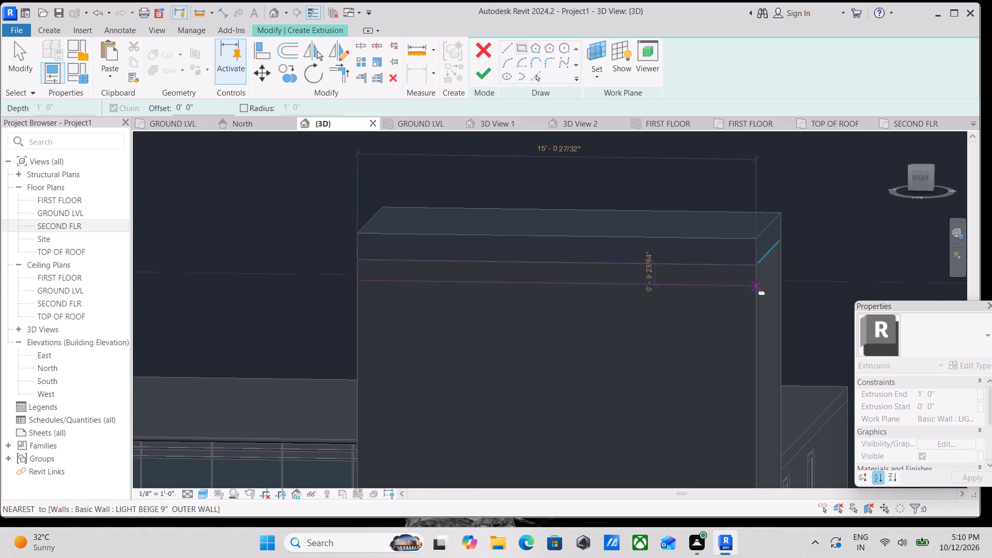
{"action": "left_click", "coordinate": [755, 286]}
{"action": "key", "text": "grave"}
{"action": "key", "text": "Escape"}
{"action": "scroll", "coordinate": [455, 291], "scroll_direction": "up", "scroll_amount": 3}
{"action": "key", "text": "Escape"}
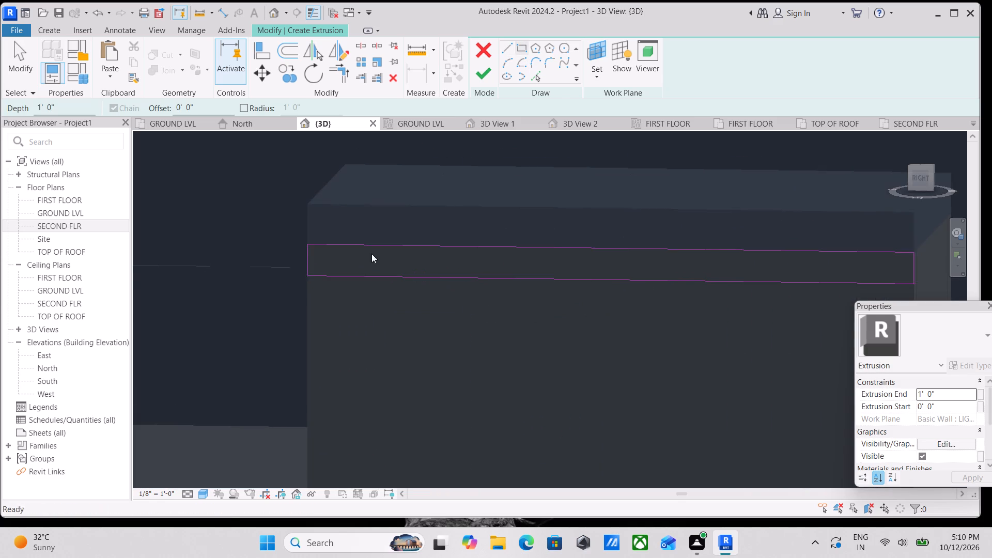
Set the rectangle's height to 1' by adjusting its lower line.
{"action": "left_click", "coordinate": [304, 258]}
{"action": "scroll", "coordinate": [513, 256], "scroll_direction": "down", "scroll_amount": 1}
{"action": "middle_click_drag", "start_coordinate": [513, 256], "coordinate": [317, 254]}
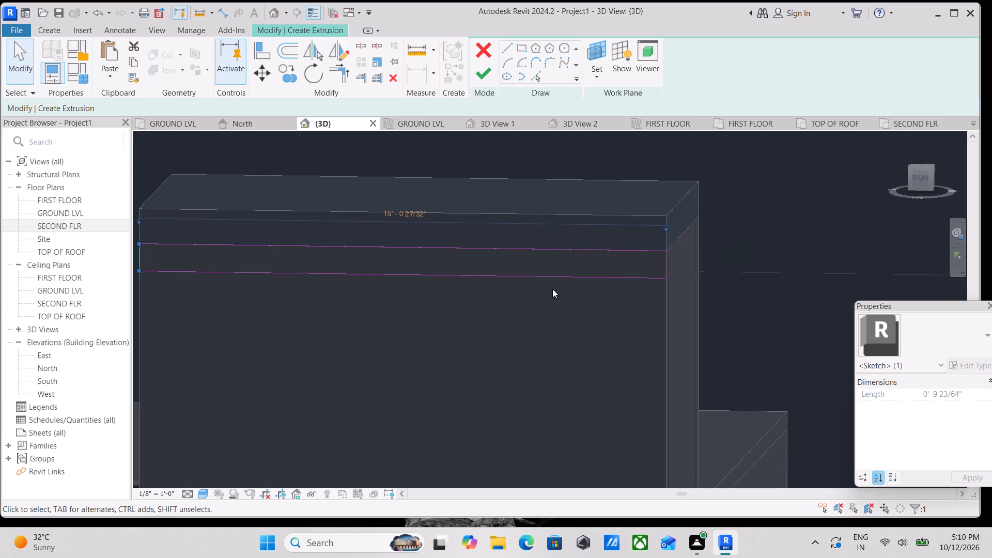
{"action": "left_click", "coordinate": [557, 277]}
{"action": "left_click", "coordinate": [694, 262]}
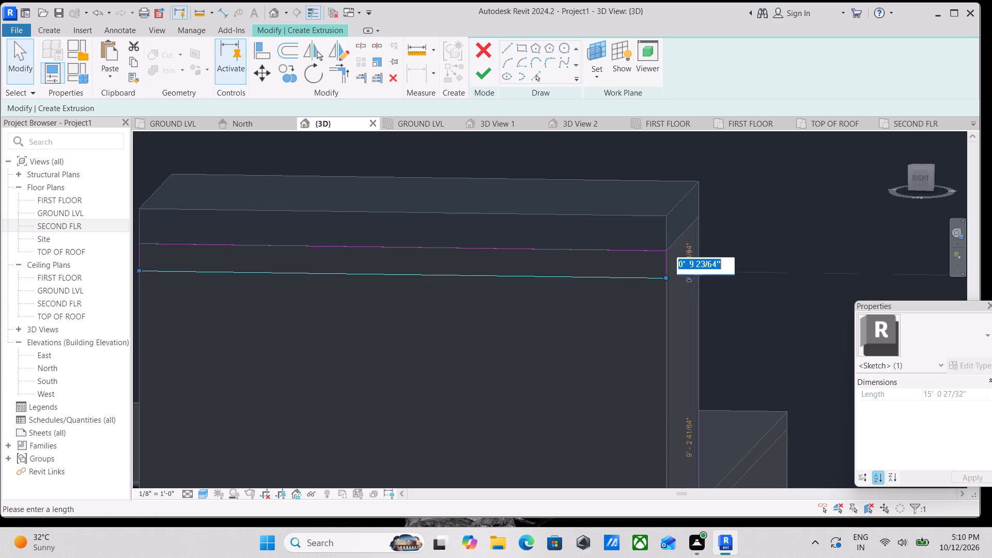
{"action": "type", "text": "1'"}
{"action": "key", "text": "Return"}
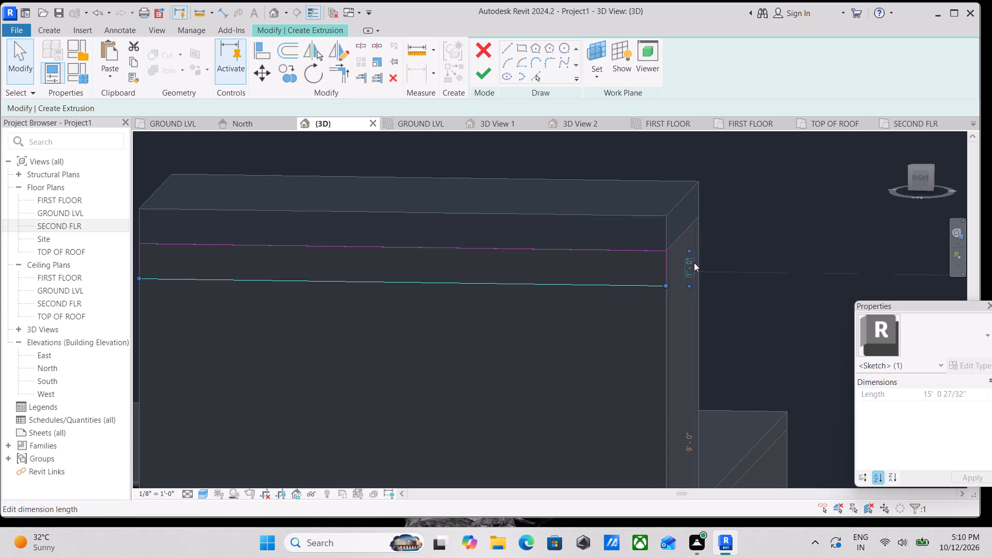
{"action": "key", "text": "Escape"}
Finish the extrusion of the band under the tower's roof slab with a 1'-0" depth.
{"action": "scroll", "coordinate": [694, 262], "scroll_direction": "down", "scroll_amount": 3}
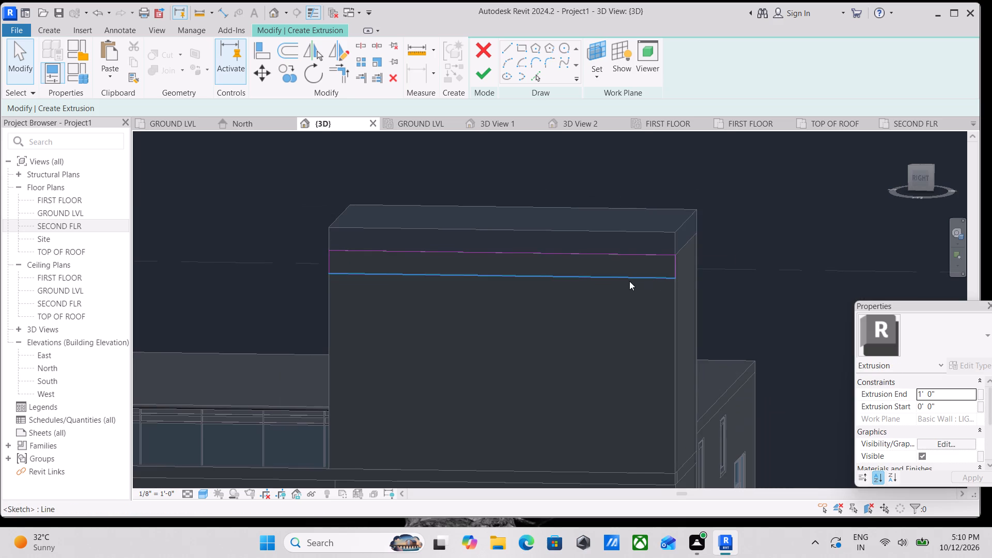
{"action": "left_click", "coordinate": [627, 280]}
{"action": "key", "text": "Escape"}
{"action": "scroll", "coordinate": [667, 273], "scroll_direction": "up", "scroll_amount": 3}
{"action": "middle_click_drag", "start_coordinate": [655, 292], "coordinate": [688, 272]}
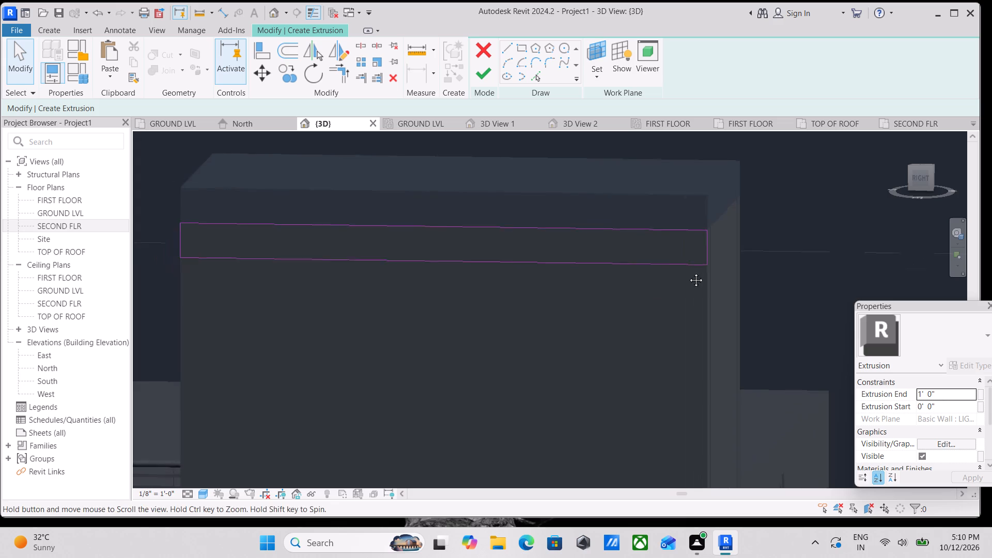
{"action": "middle_click_drag", "start_coordinate": [688, 272], "coordinate": [691, 270]}
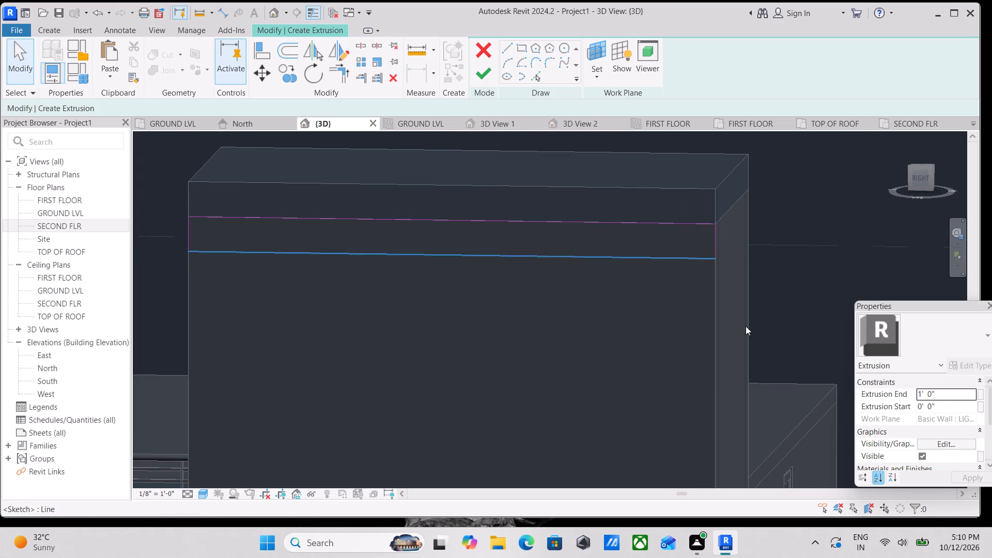
{"action": "left_click", "coordinate": [483, 78]}
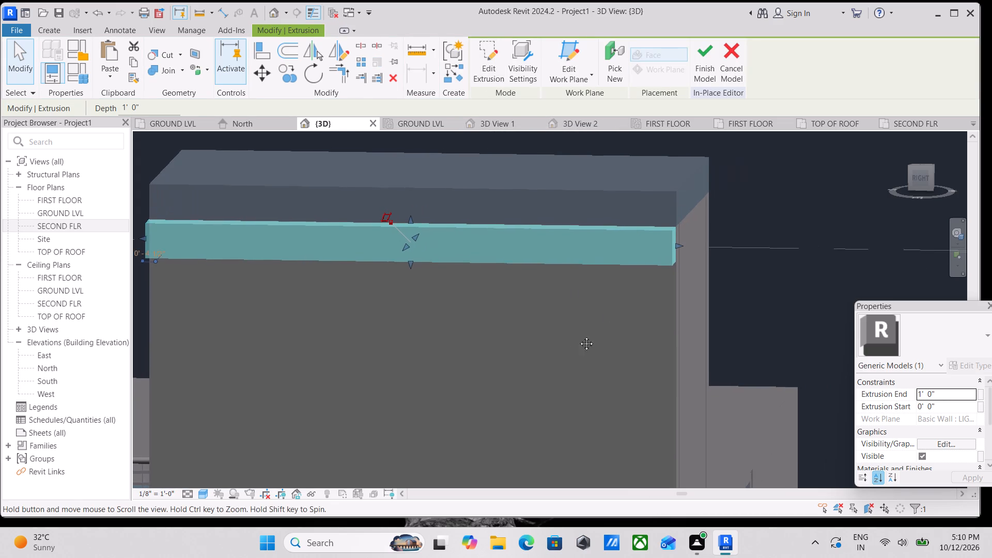
{"action": "middle_click_drag", "start_coordinate": [632, 351], "coordinate": [560, 380], "text": "shift"}
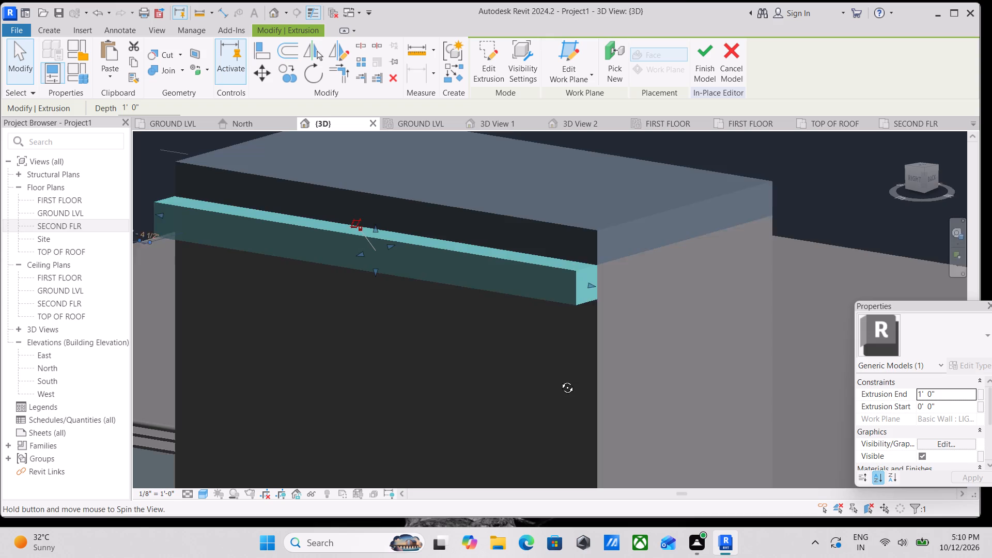
{"action": "middle_click_drag", "start_coordinate": [560, 380], "coordinate": [557, 380], "text": "shift"}
{"action": "scroll", "coordinate": [567, 375], "scroll_direction": "down", "scroll_amount": 2}
{"action": "middle_click_drag", "start_coordinate": [567, 375], "coordinate": [629, 287]}
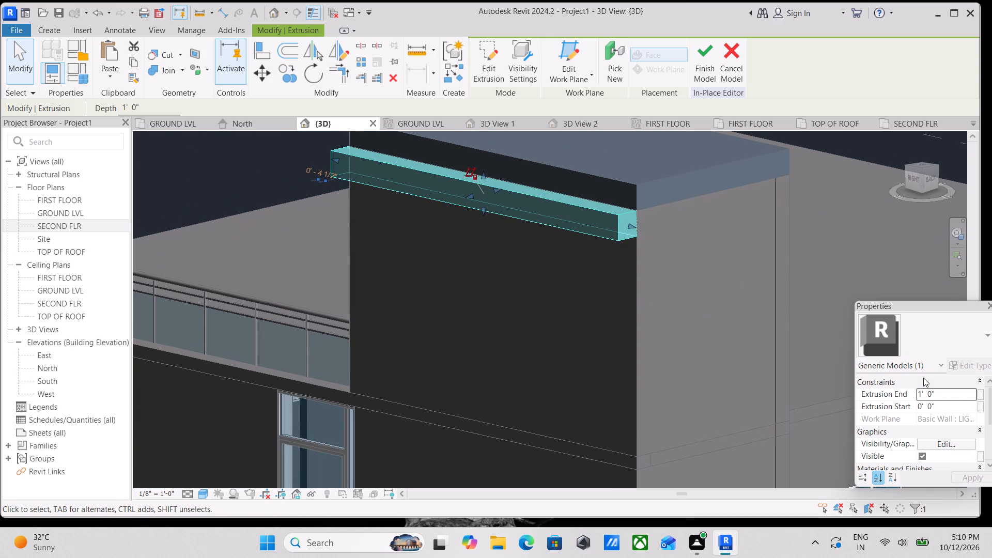
Assign the LIGHT BEIGE material to the band extrusion under the tower's roof slab and finish the in-place model.
{"action": "scroll", "coordinate": [928, 392], "scroll_direction": "down", "scroll_amount": 1}
{"action": "scroll", "coordinate": [949, 428], "scroll_direction": "down", "scroll_amount": 2}
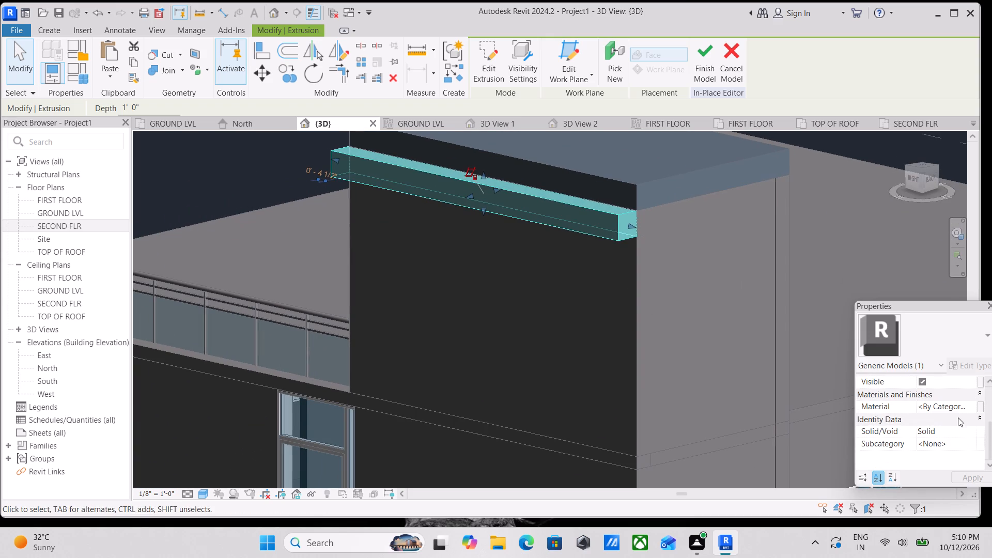
{"action": "left_click", "coordinate": [963, 407]}
{"action": "left_click", "coordinate": [970, 407]}
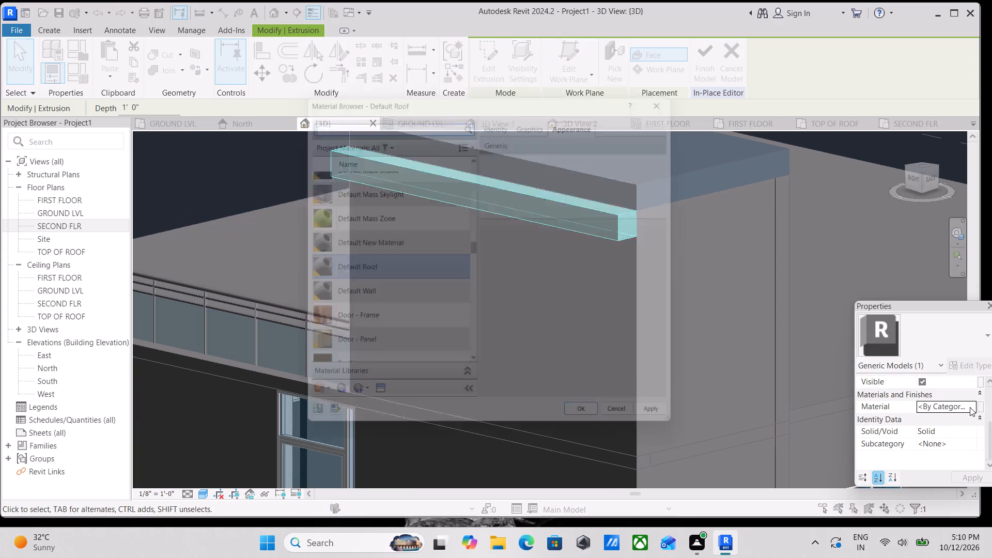
{"action": "scroll", "coordinate": [427, 380], "scroll_direction": "down", "scroll_amount": 2}
{"action": "scroll", "coordinate": [343, 335], "scroll_direction": "up", "scroll_amount": 4}
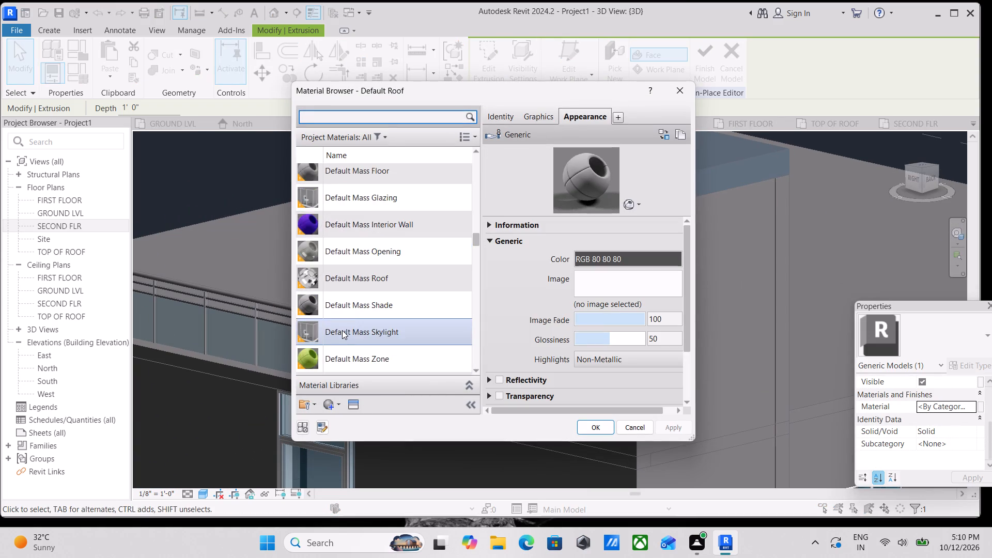
{"action": "scroll", "coordinate": [342, 330], "scroll_direction": "up", "scroll_amount": 6}
{"action": "scroll", "coordinate": [367, 178], "scroll_direction": "up", "scroll_amount": 8}
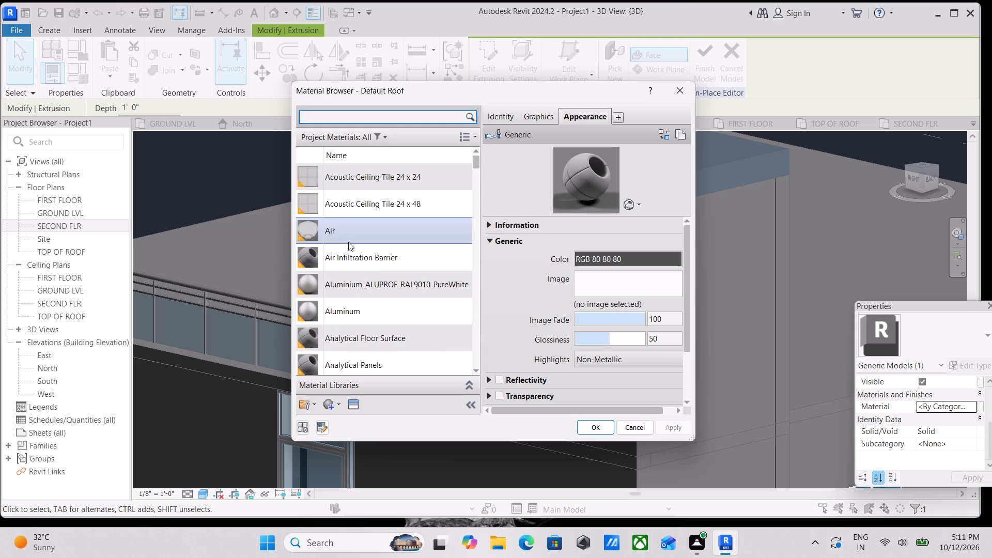
{"action": "scroll", "coordinate": [348, 242], "scroll_direction": "up", "scroll_amount": 9}
{"action": "scroll", "coordinate": [368, 265], "scroll_direction": "down", "scroll_amount": 9}
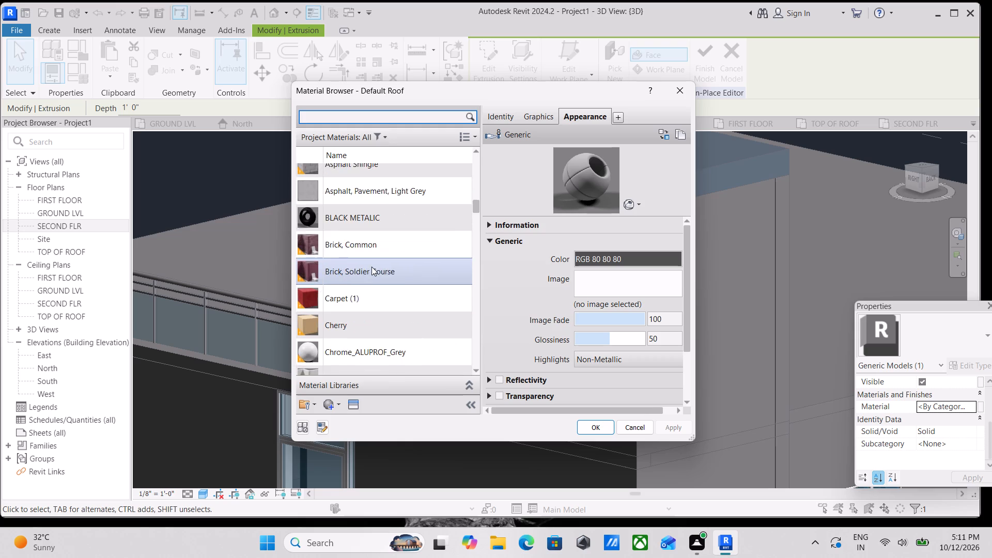
{"action": "scroll", "coordinate": [376, 272], "scroll_direction": "down", "scroll_amount": 18}
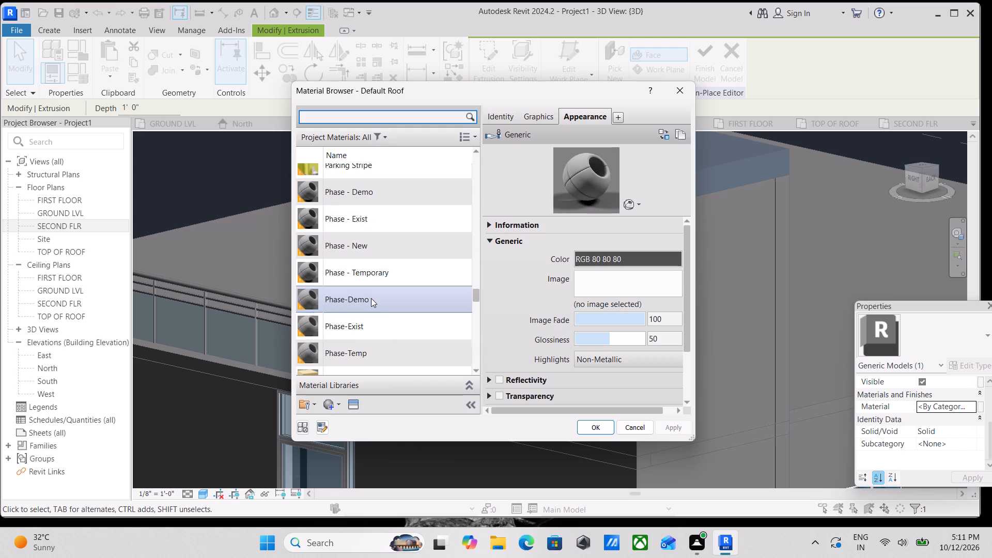
{"action": "scroll", "coordinate": [353, 273], "scroll_direction": "up", "scroll_amount": 1}
{"action": "left_click", "coordinate": [365, 114]}
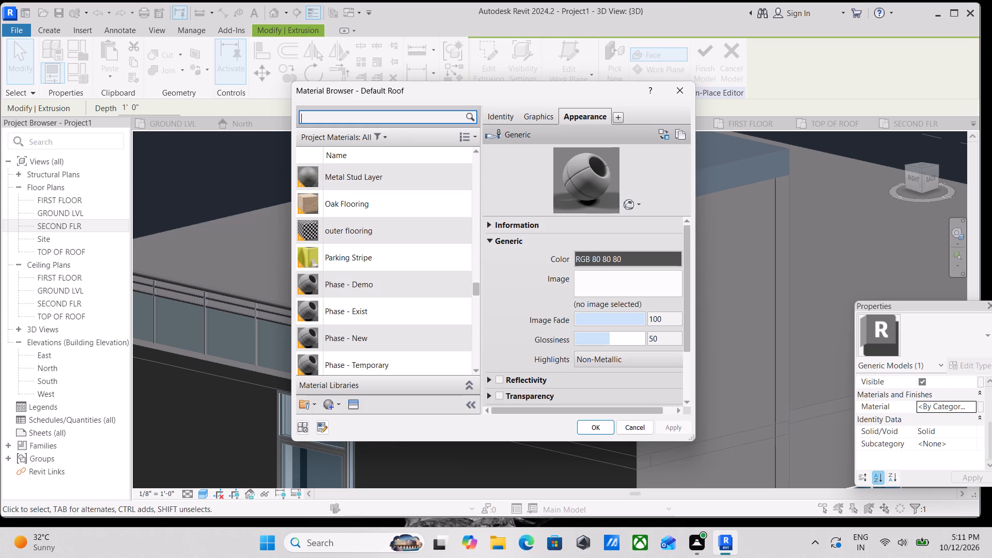
{"action": "type", "text": "ligh"}
{"action": "key", "text": "t"}
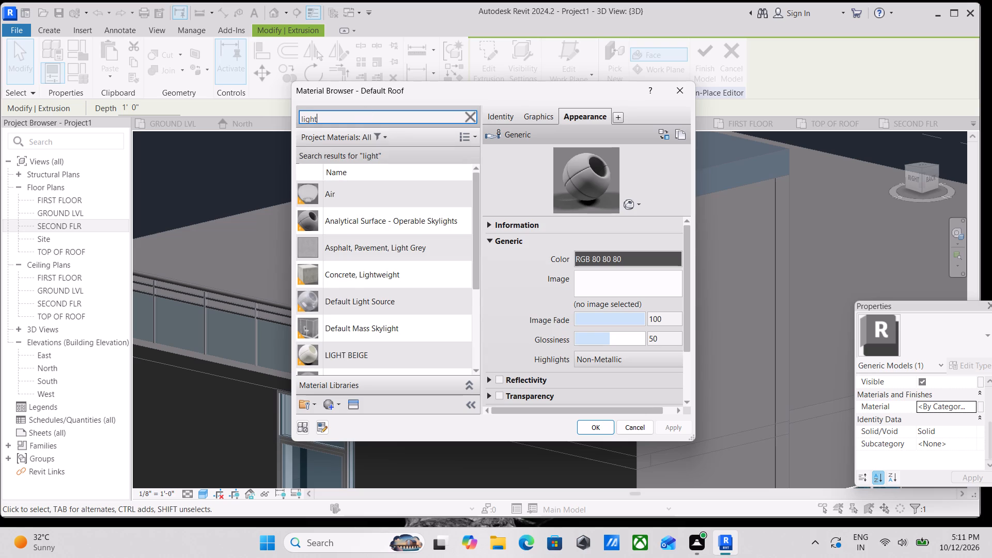
{"action": "key", "text": "space"}
{"action": "type", "text": "be"}
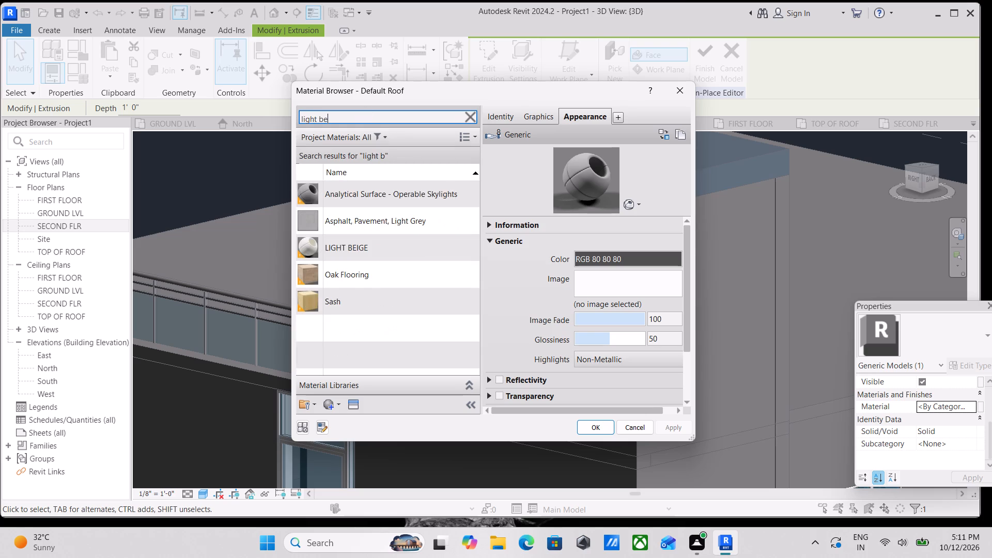
{"action": "left_click", "coordinate": [353, 202]}
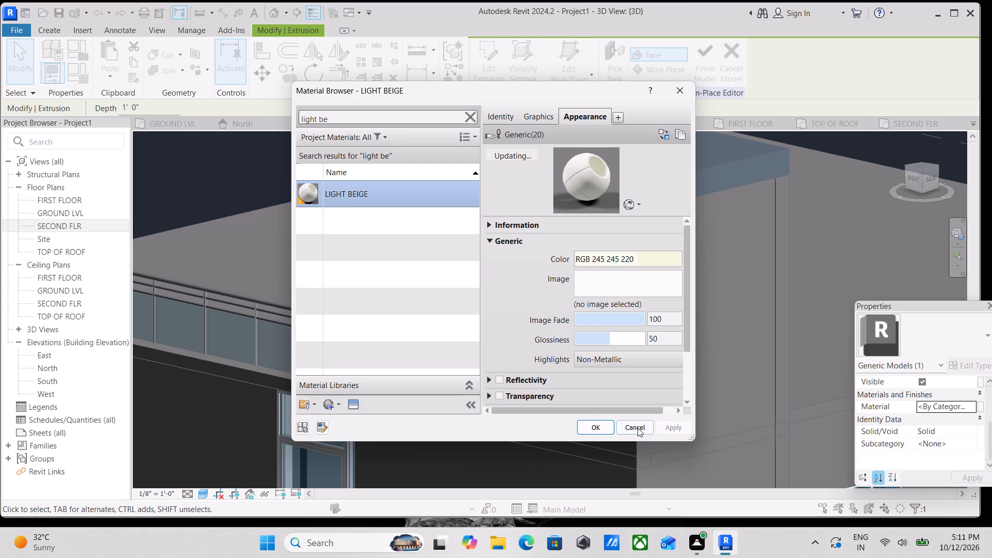
{"action": "left_click", "coordinate": [598, 430]}
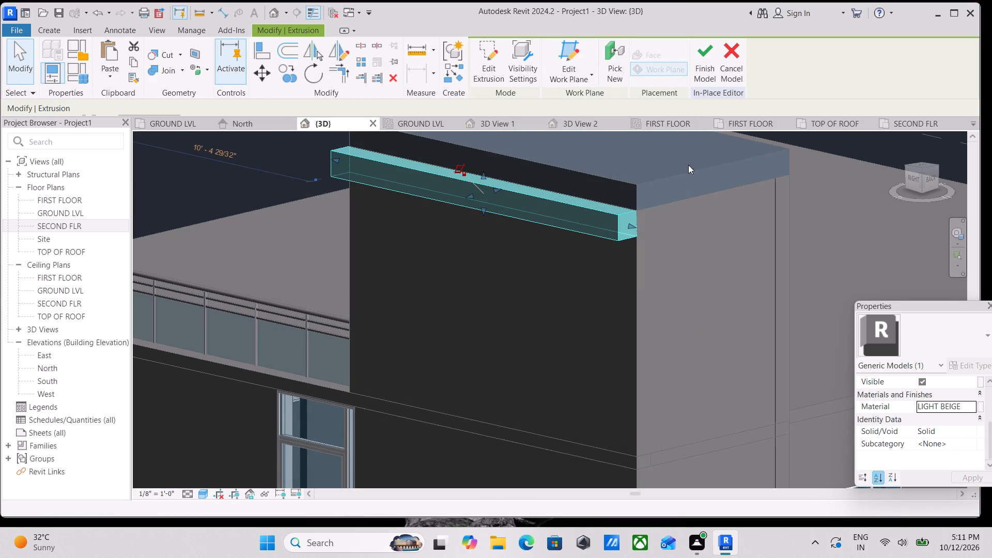
{"action": "left_click", "coordinate": [697, 63]}
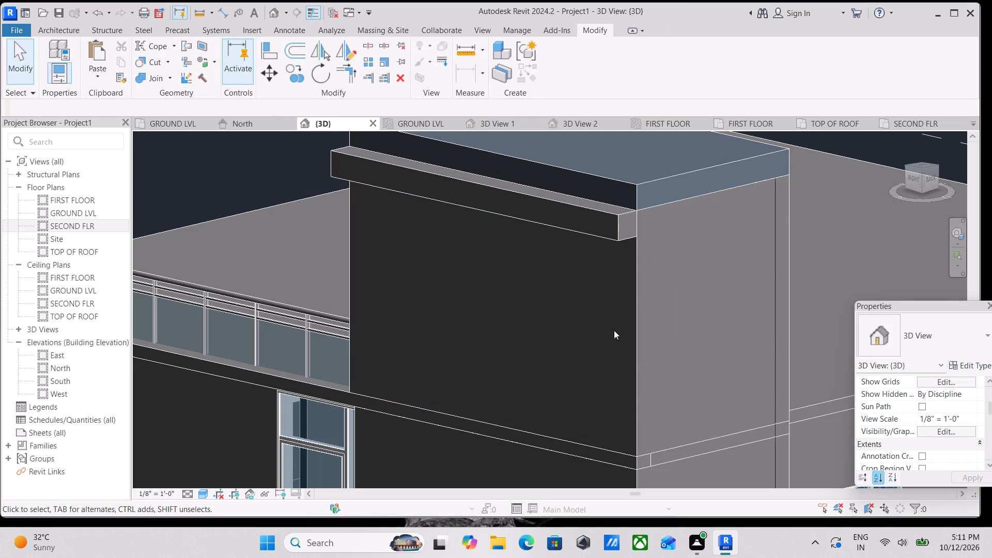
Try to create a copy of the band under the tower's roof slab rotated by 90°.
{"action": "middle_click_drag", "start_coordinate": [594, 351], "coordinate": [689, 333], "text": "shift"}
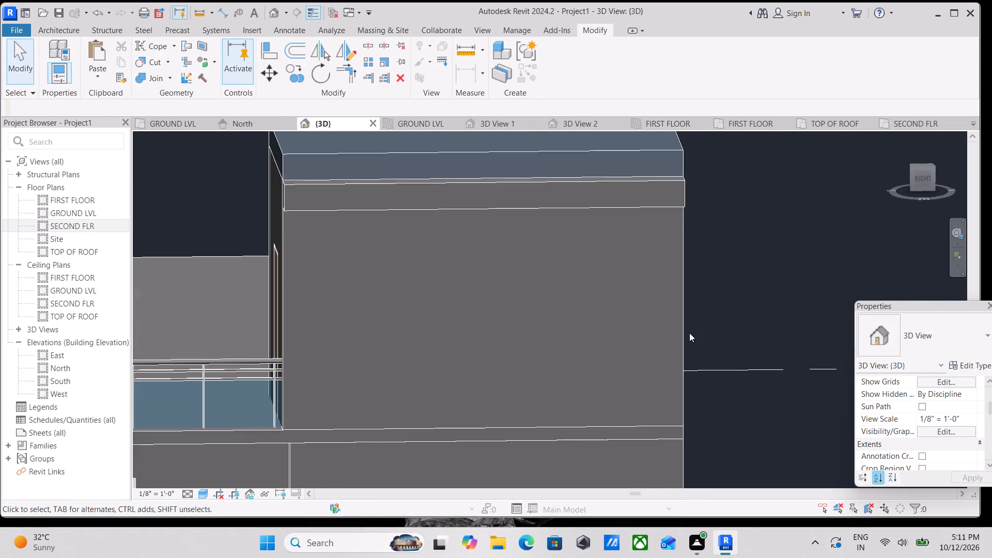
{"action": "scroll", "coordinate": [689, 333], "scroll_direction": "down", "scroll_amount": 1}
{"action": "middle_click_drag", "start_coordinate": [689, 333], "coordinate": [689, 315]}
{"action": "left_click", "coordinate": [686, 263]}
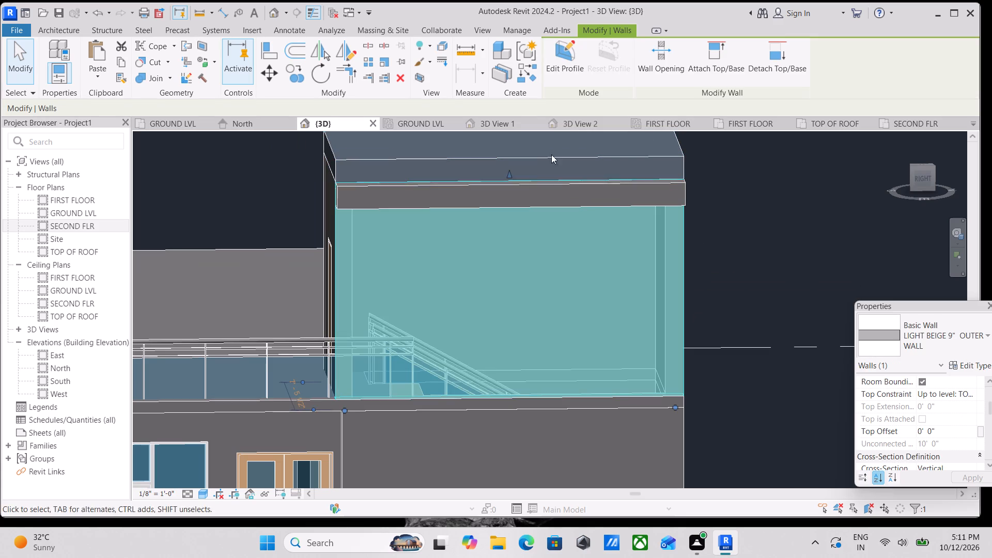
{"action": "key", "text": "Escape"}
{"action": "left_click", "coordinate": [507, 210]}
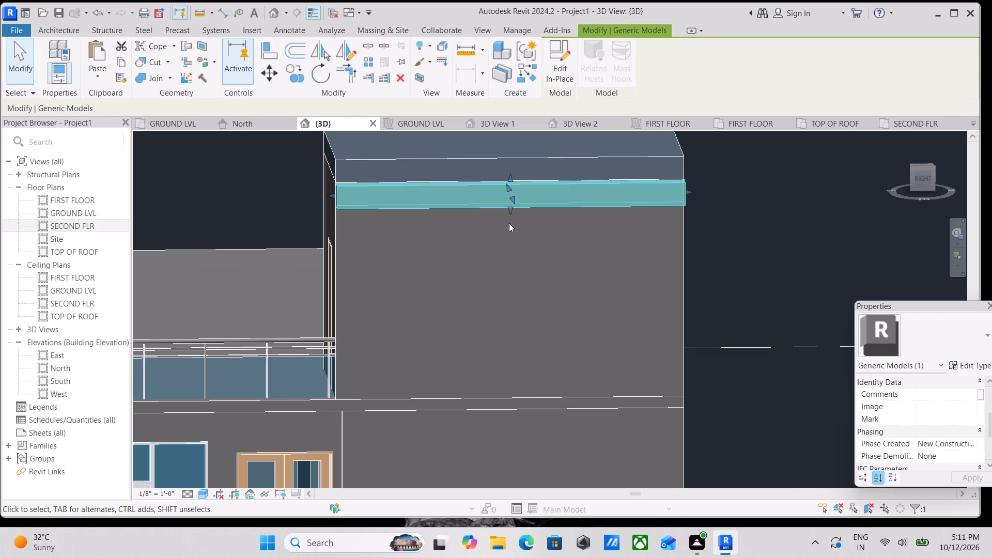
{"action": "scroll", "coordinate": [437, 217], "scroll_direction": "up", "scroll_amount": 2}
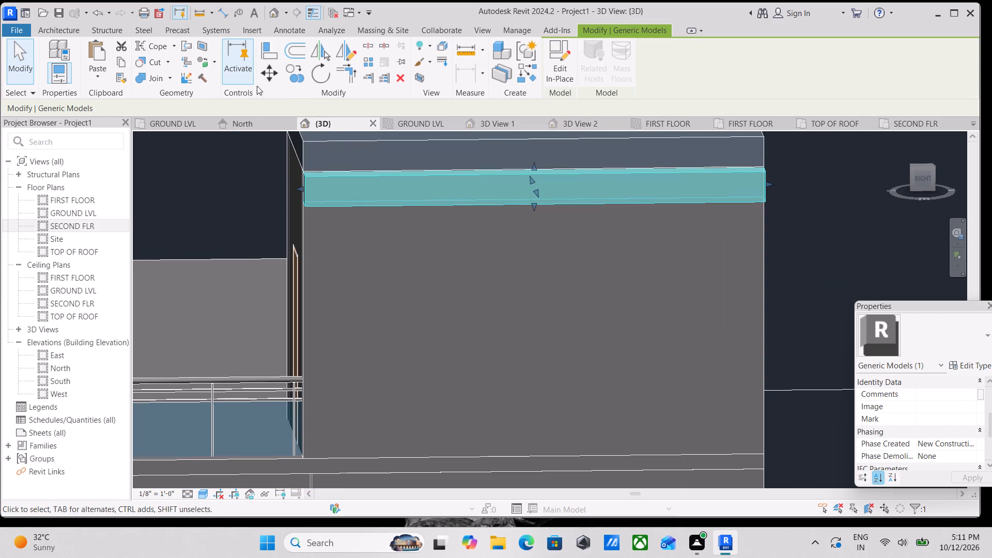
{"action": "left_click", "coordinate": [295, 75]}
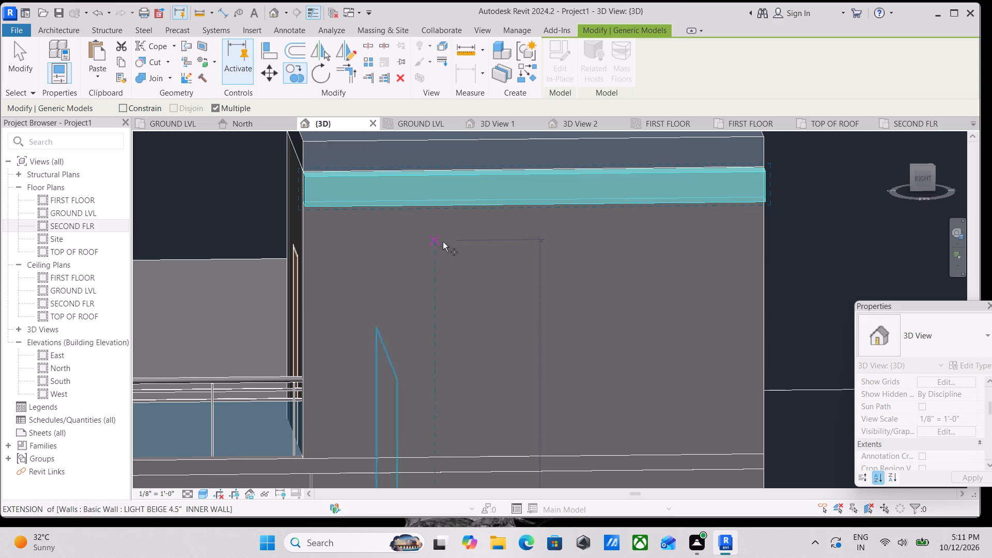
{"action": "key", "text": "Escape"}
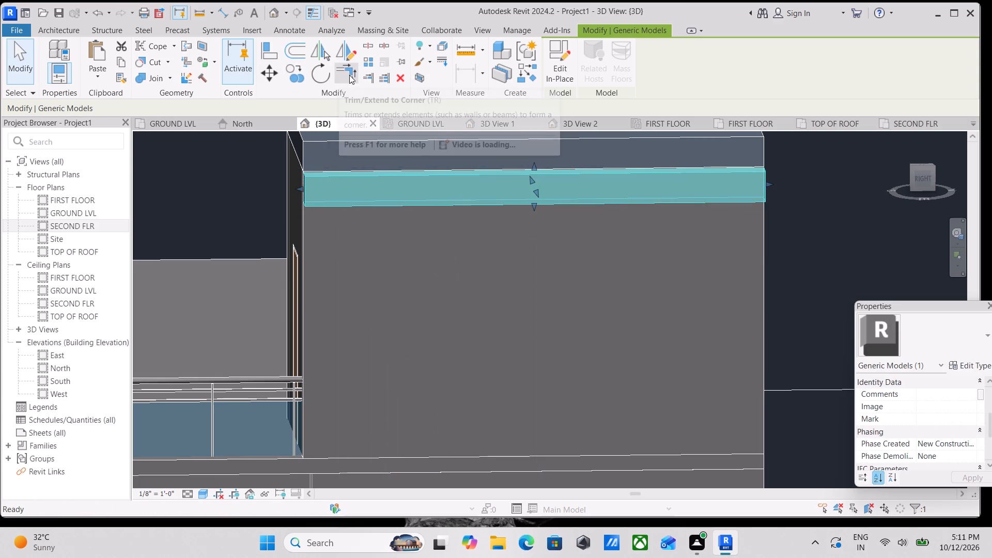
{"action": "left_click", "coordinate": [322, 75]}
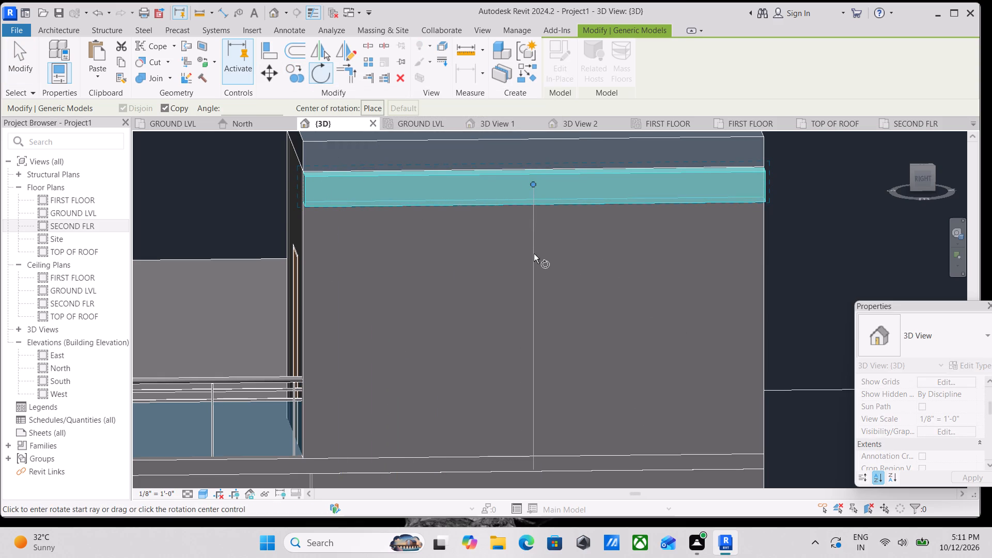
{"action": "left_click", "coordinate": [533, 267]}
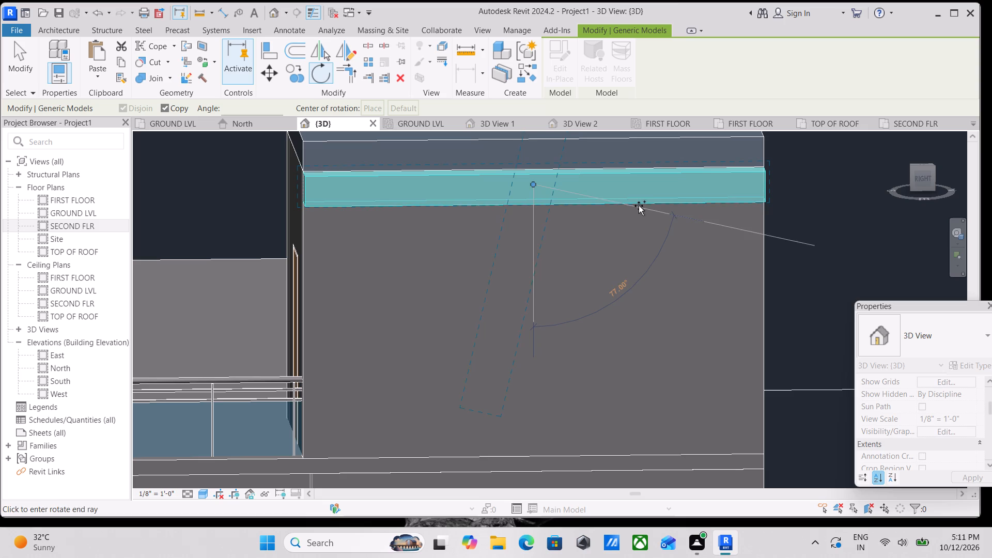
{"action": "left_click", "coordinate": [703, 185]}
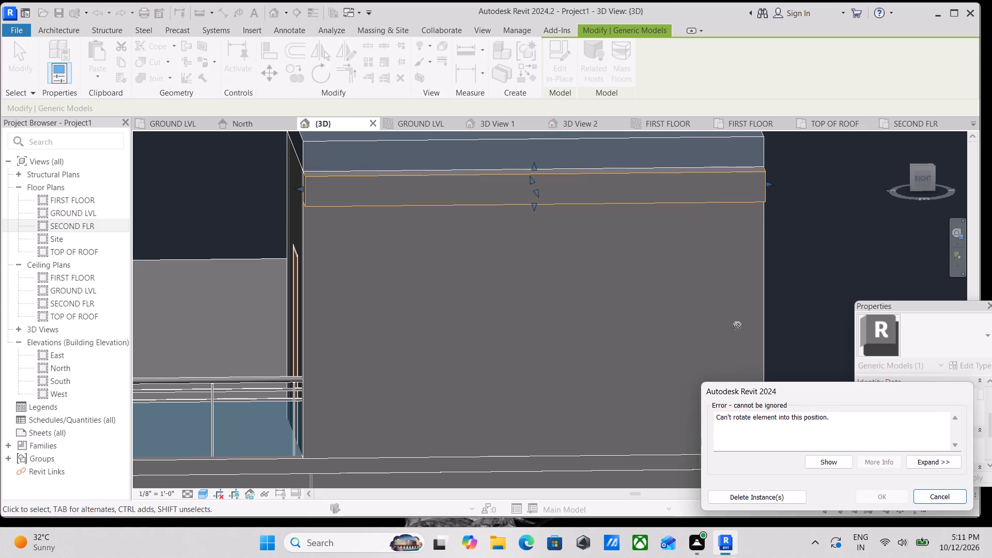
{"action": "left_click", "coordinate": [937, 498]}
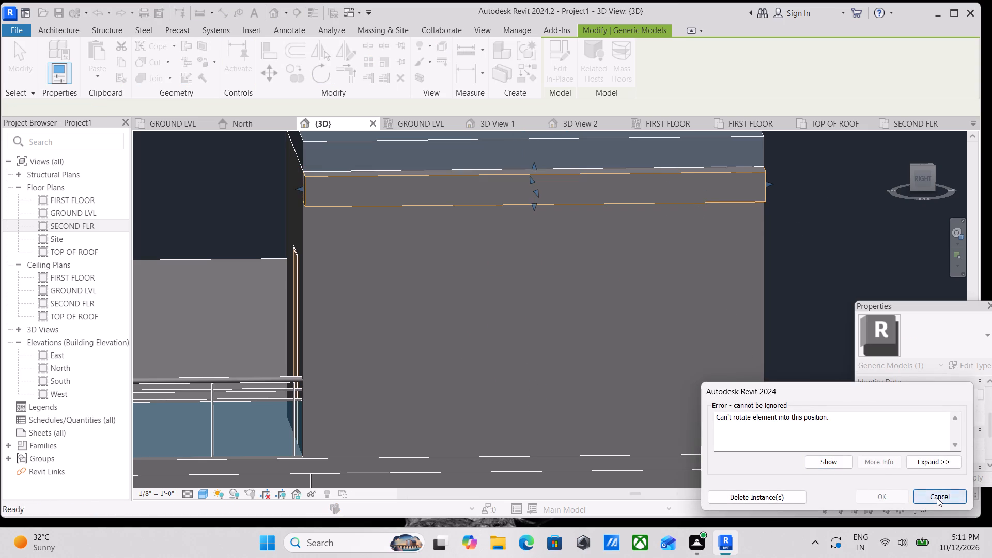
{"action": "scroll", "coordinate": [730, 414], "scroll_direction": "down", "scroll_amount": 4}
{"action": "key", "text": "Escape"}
Reopen the band under the tower's roof slab for in-place editing and enter its extrusion sketch.
{"action": "left_click", "coordinate": [652, 287]}
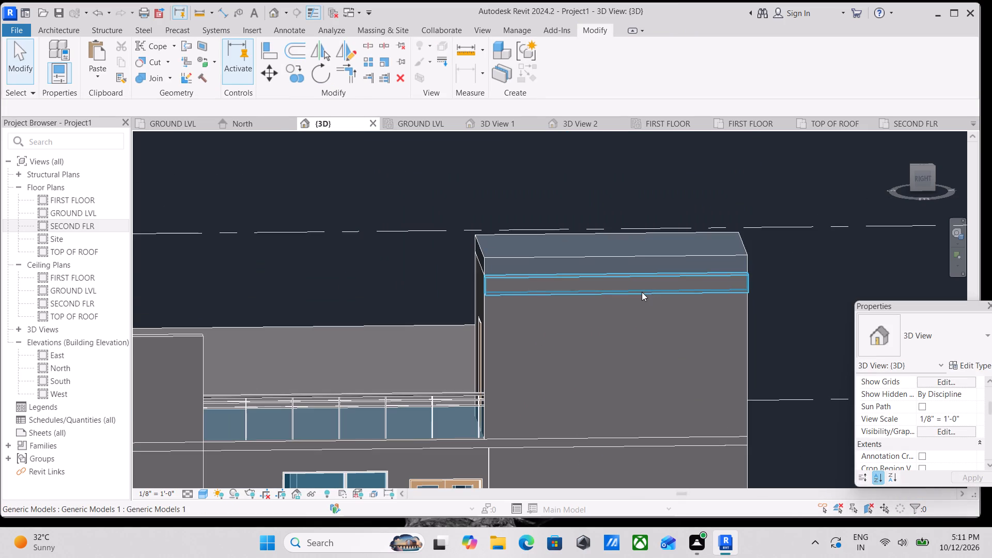
{"action": "left_click", "coordinate": [642, 292]}
{"action": "middle_click_drag", "start_coordinate": [704, 410], "coordinate": [560, 398], "text": "shift"}
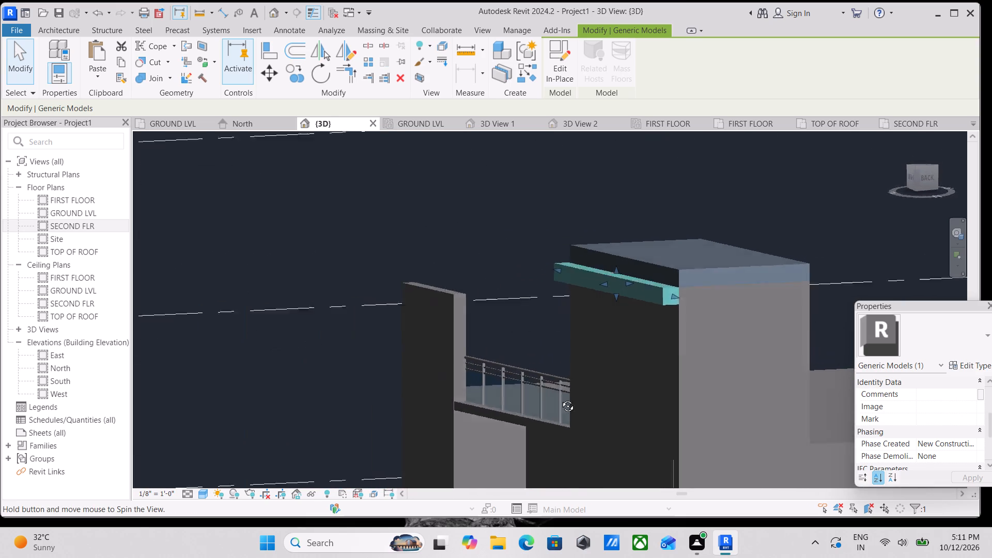
{"action": "middle_click_drag", "start_coordinate": [560, 398], "coordinate": [740, 421], "text": "shift"}
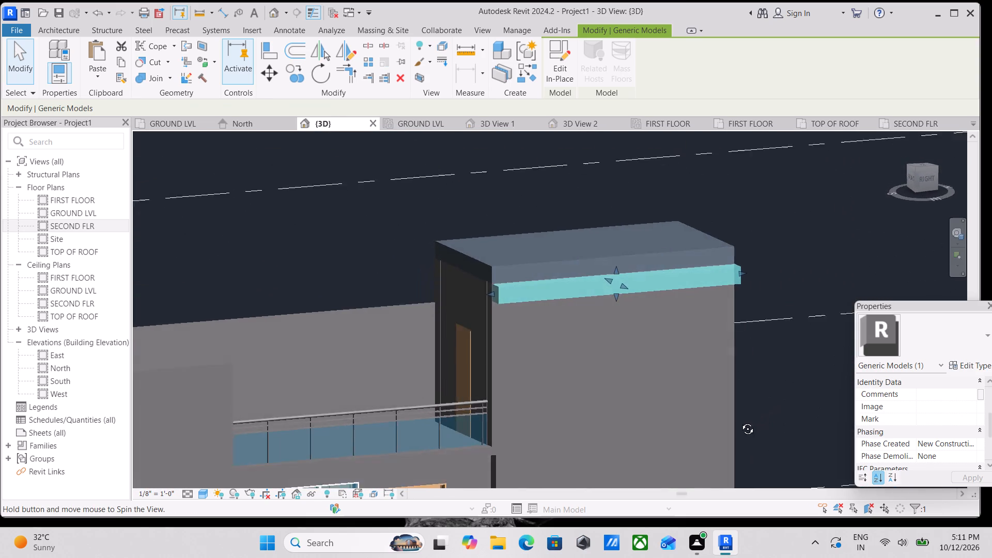
{"action": "middle_click_drag", "start_coordinate": [740, 421], "coordinate": [738, 423], "text": "shift"}
{"action": "scroll", "coordinate": [565, 308], "scroll_direction": "up", "scroll_amount": 2}
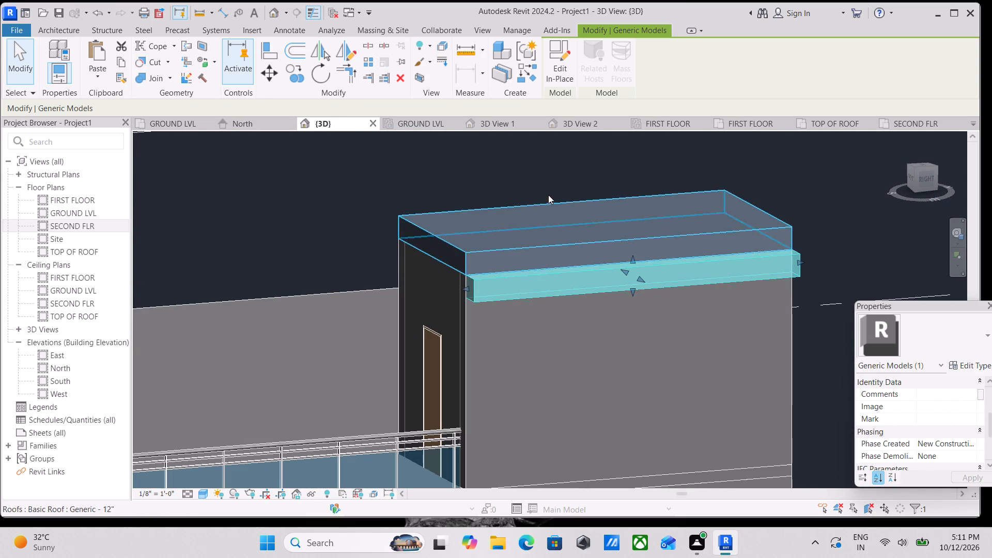
{"action": "scroll", "coordinate": [544, 295], "scroll_direction": "up", "scroll_amount": 3}
{"action": "key", "text": "Escape"}
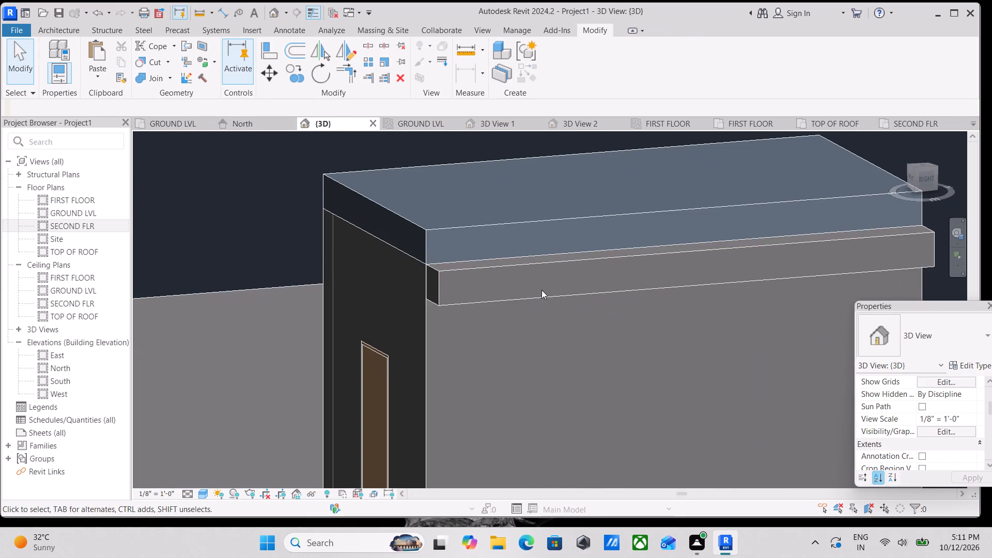
{"action": "left_click", "coordinate": [540, 299]}
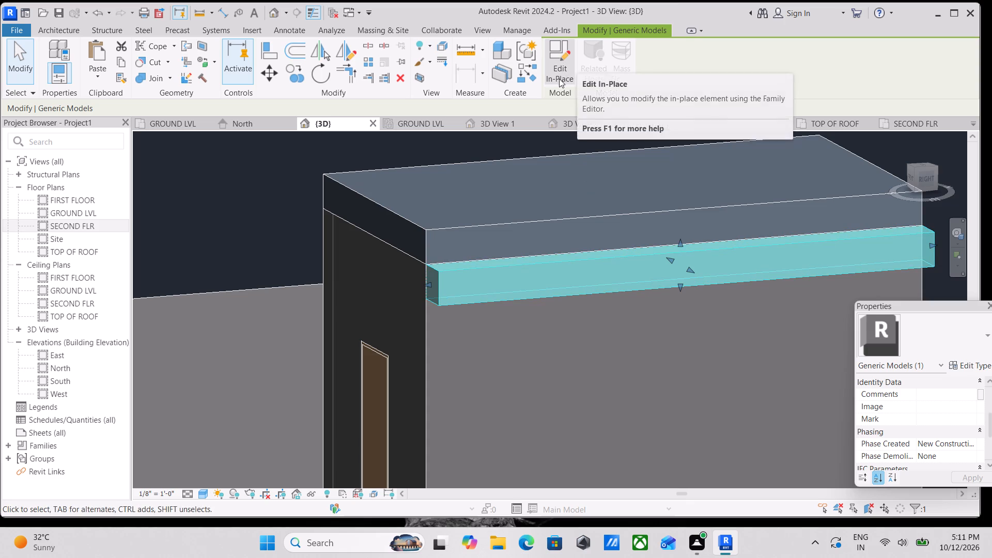
{"action": "left_click", "coordinate": [560, 78]}
{"action": "middle_click_drag", "start_coordinate": [652, 326], "coordinate": [606, 327]}
{"action": "left_click", "coordinate": [613, 284]}
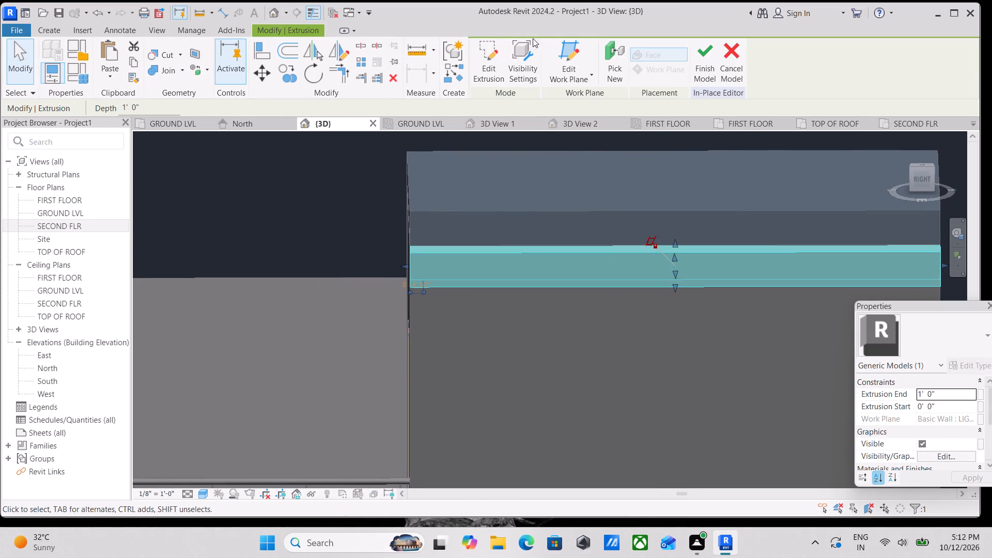
{"action": "left_click", "coordinate": [492, 53]}
Sketch a narrow vertical rectangle along the tower wall's edge opposite the balcony, from the floor line up to just below the band.
{"action": "scroll", "coordinate": [580, 303], "scroll_direction": "down", "scroll_amount": 1}
{"action": "middle_click_drag", "start_coordinate": [601, 337], "coordinate": [574, 262]}
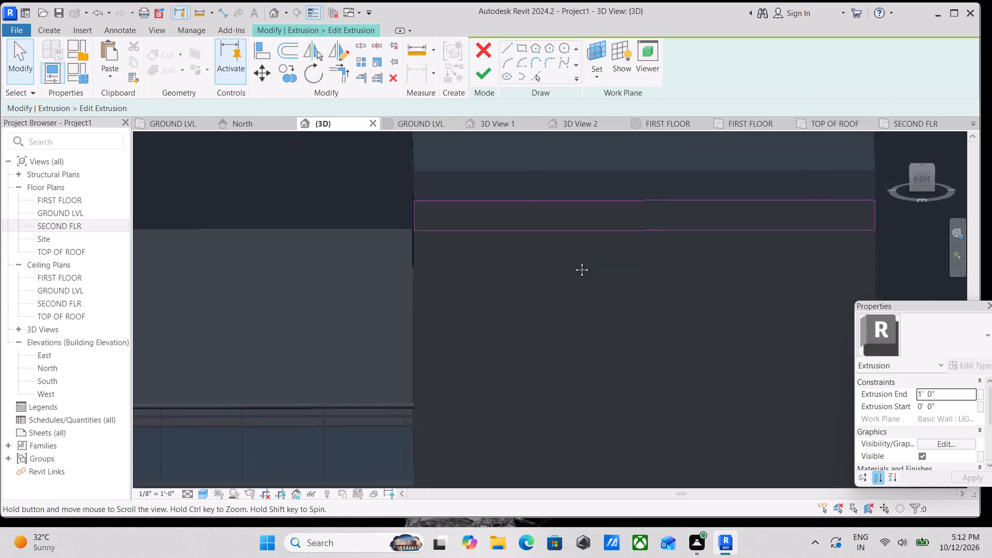
{"action": "middle_click_drag", "start_coordinate": [574, 262], "coordinate": [574, 259]}
{"action": "scroll", "coordinate": [607, 247], "scroll_direction": "down", "scroll_amount": 1}
{"action": "middle_click_drag", "start_coordinate": [607, 247], "coordinate": [604, 212]}
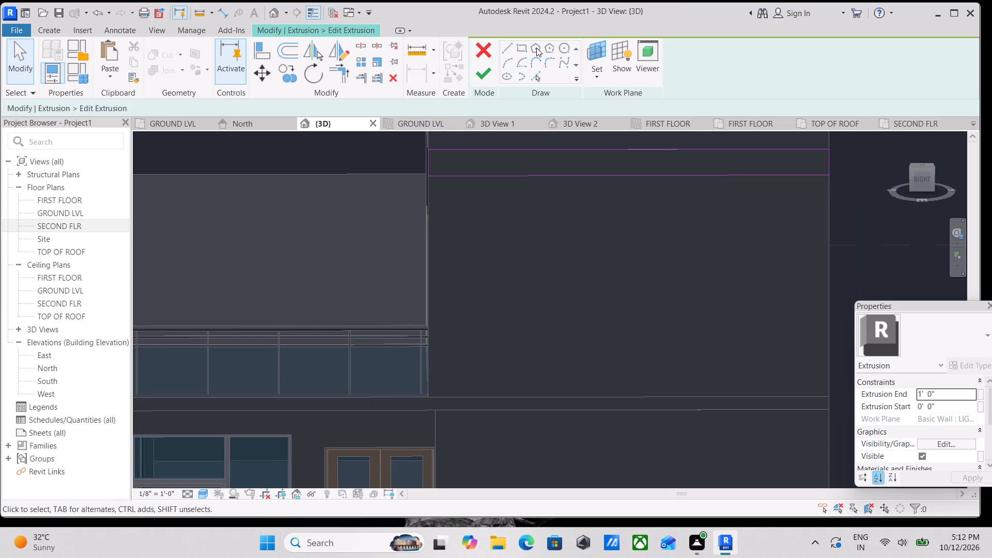
{"action": "left_click", "coordinate": [521, 49]}
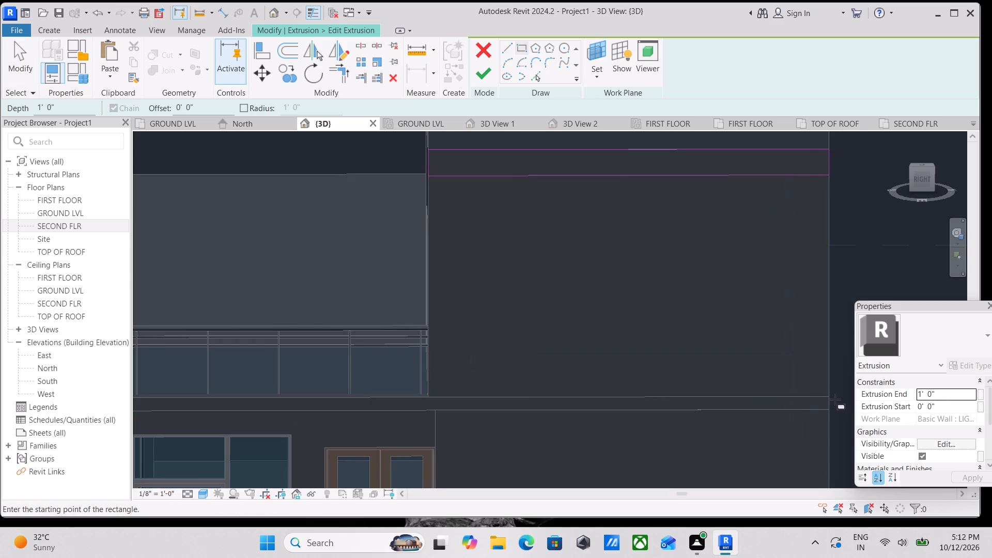
{"action": "left_click", "coordinate": [831, 398]}
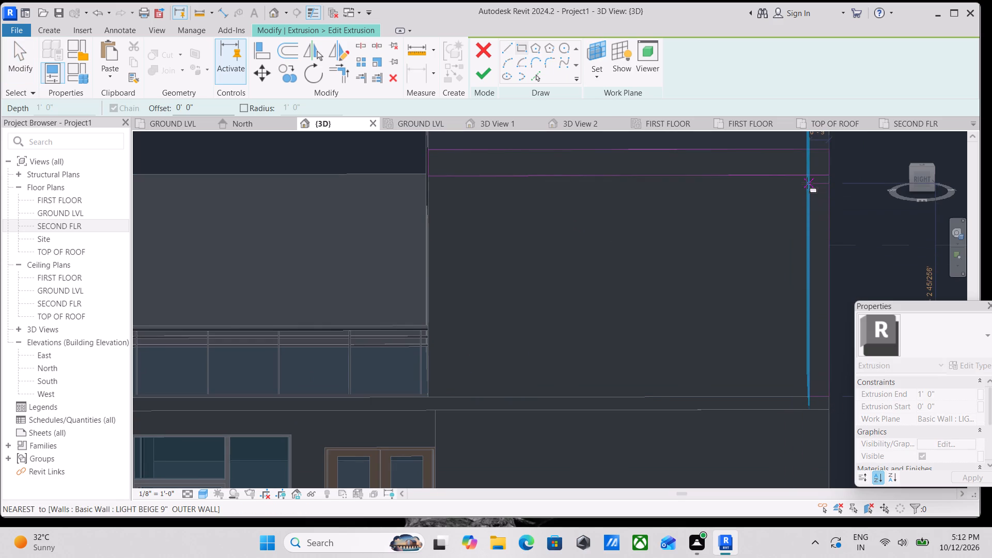
{"action": "scroll", "coordinate": [807, 180], "scroll_direction": "up", "scroll_amount": 6}
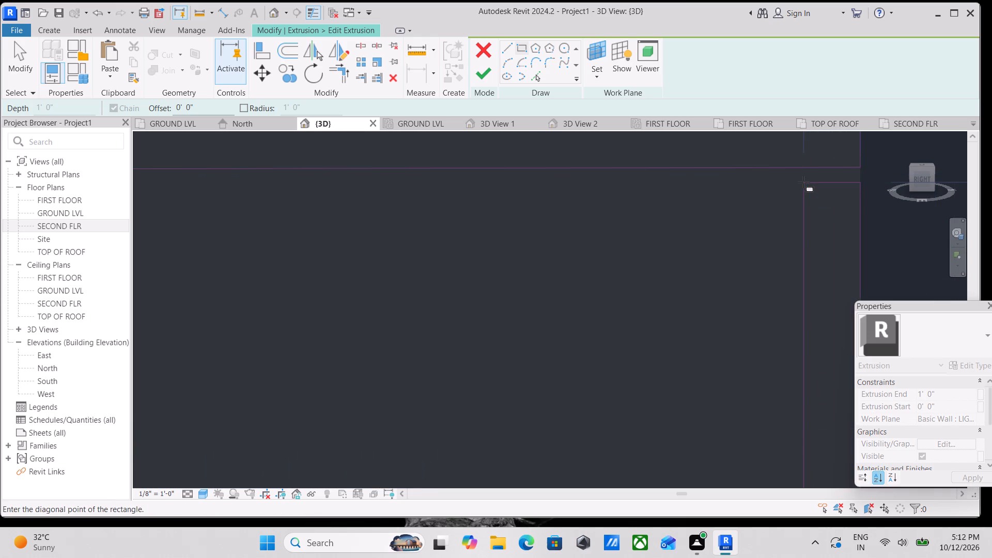
{"action": "left_click", "coordinate": [804, 179]}
{"action": "scroll", "coordinate": [792, 276], "scroll_direction": "down", "scroll_amount": 4}
{"action": "key", "text": "Escape"}
{"action": "scroll", "coordinate": [752, 304], "scroll_direction": "down", "scroll_amount": 4}
{"action": "middle_click_drag", "start_coordinate": [711, 354], "coordinate": [690, 185]}
{"action": "scroll", "coordinate": [707, 306], "scroll_direction": "down", "scroll_amount": 1}
{"action": "key", "text": "Escape"}
{"action": "scroll", "coordinate": [768, 242], "scroll_direction": "up", "scroll_amount": 4}
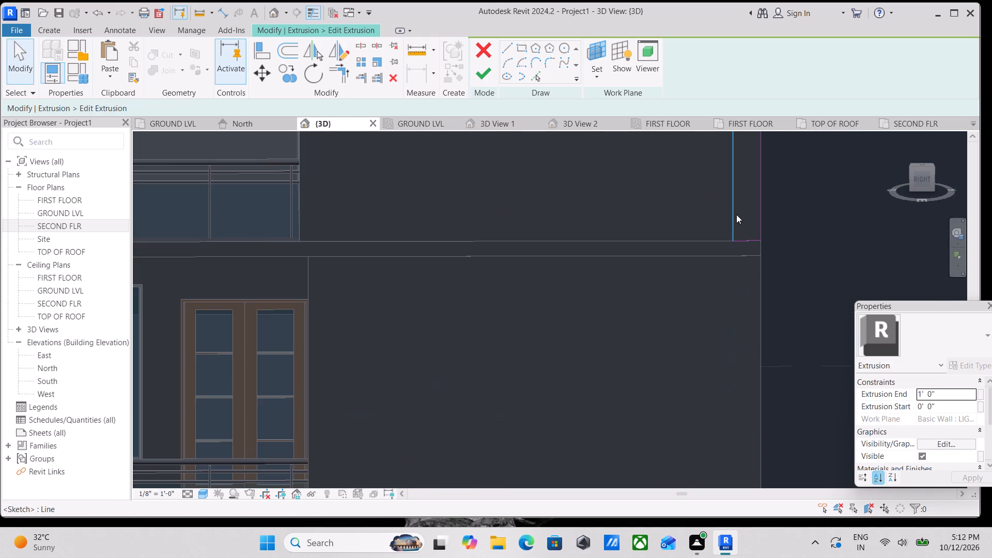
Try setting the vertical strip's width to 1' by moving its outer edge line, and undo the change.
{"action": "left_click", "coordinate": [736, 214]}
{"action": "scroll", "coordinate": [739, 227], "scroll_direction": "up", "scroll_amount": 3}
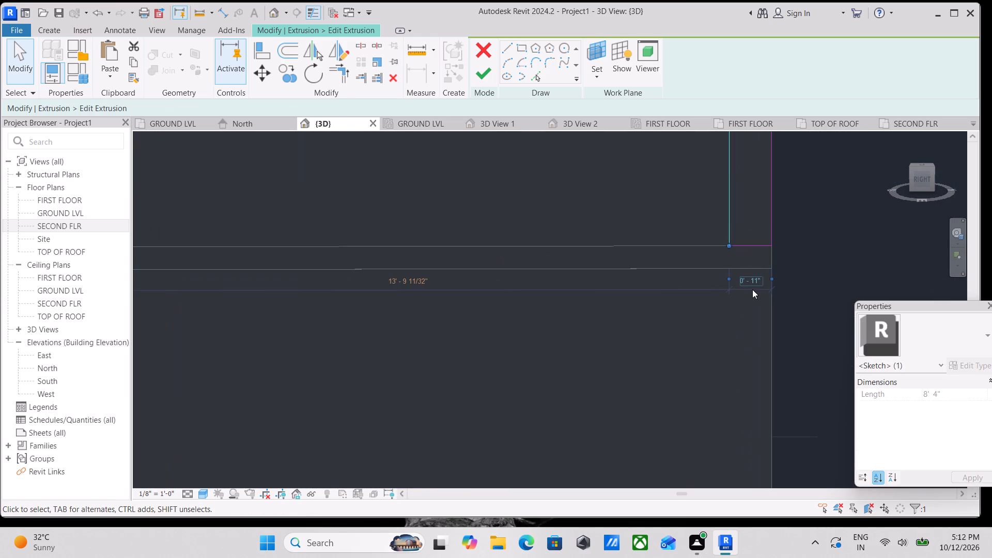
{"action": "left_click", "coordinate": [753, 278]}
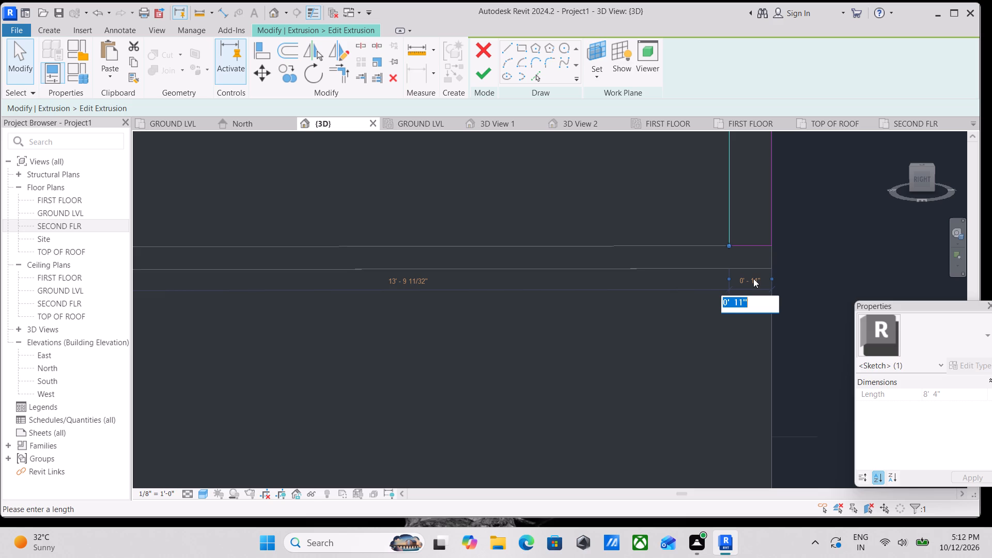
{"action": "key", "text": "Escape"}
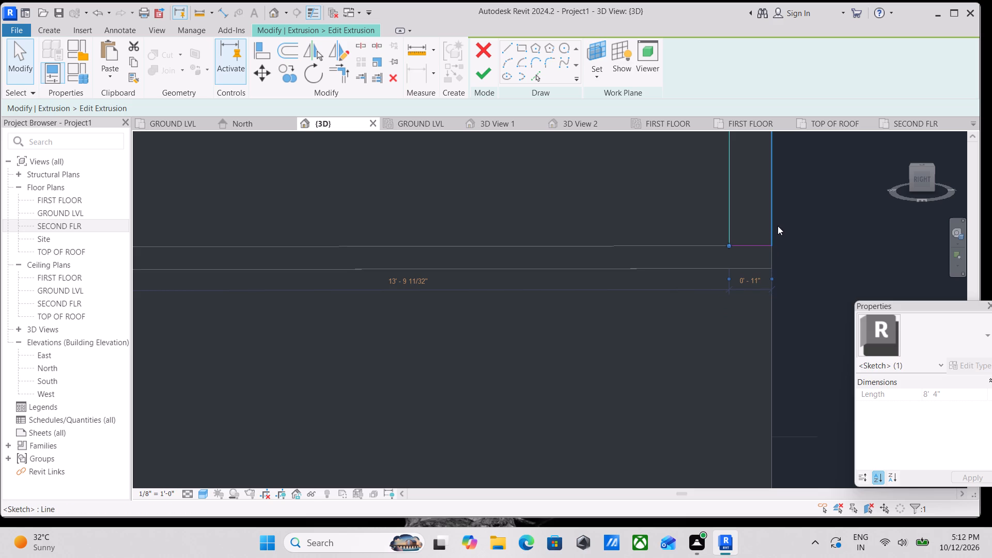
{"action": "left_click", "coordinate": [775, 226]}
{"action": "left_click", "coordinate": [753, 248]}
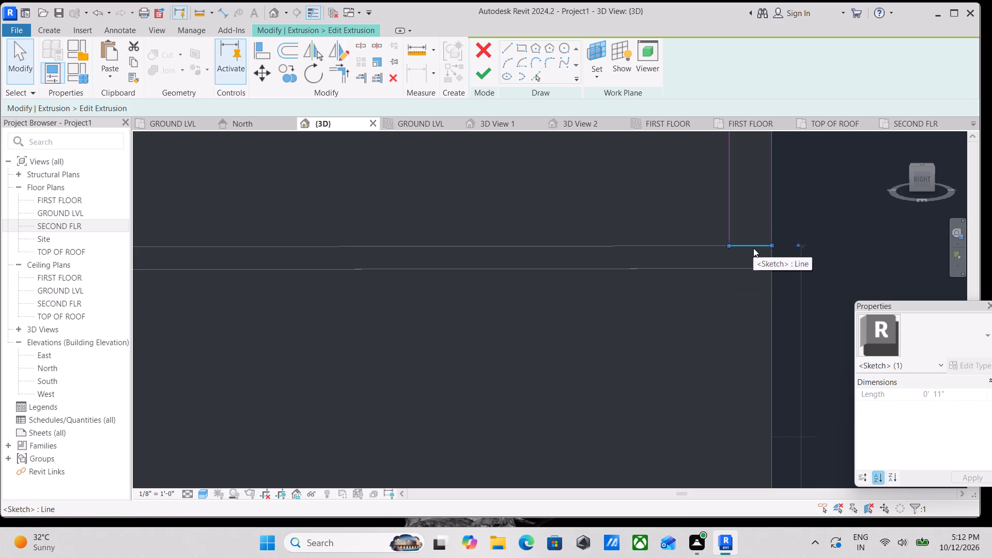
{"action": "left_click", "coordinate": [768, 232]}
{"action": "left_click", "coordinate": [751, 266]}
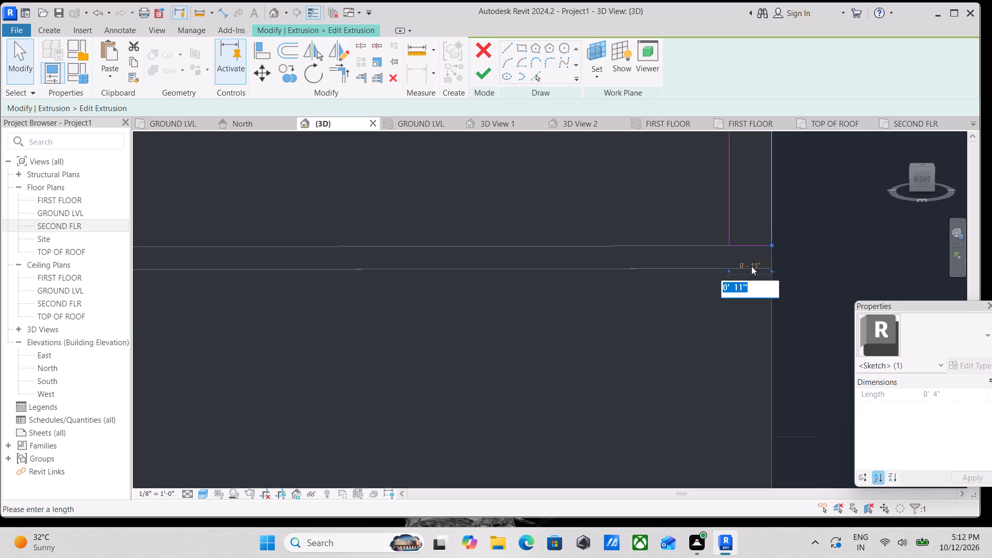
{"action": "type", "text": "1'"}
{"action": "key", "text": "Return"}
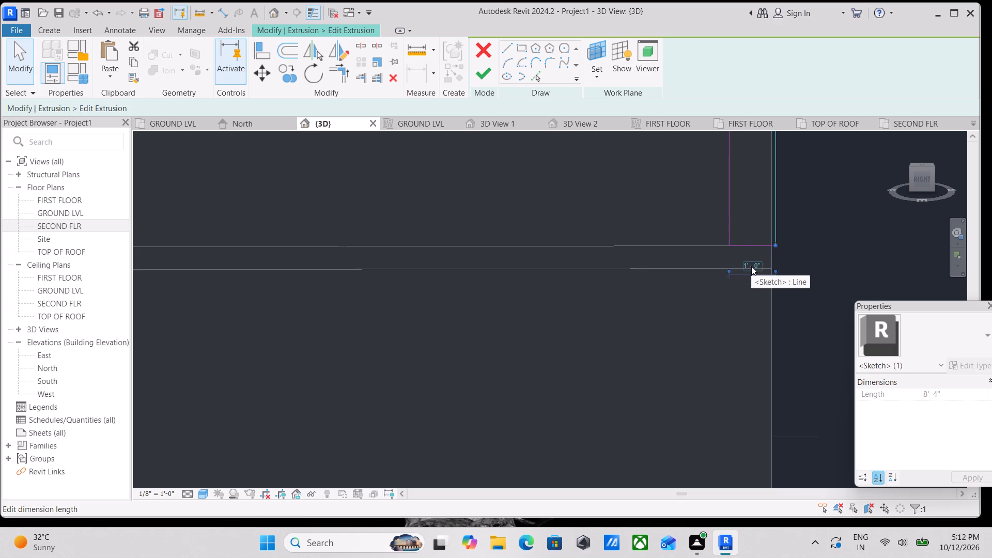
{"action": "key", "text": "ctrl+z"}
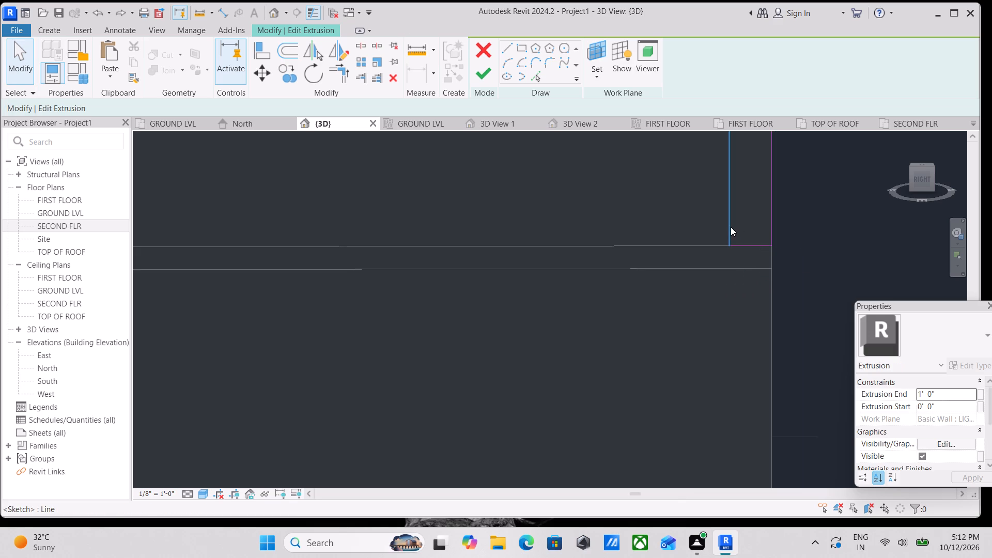
Set the vertical strip's width to 1' by moving its inner edge line.
{"action": "left_click", "coordinate": [731, 227]}
{"action": "left_click", "coordinate": [750, 261]}
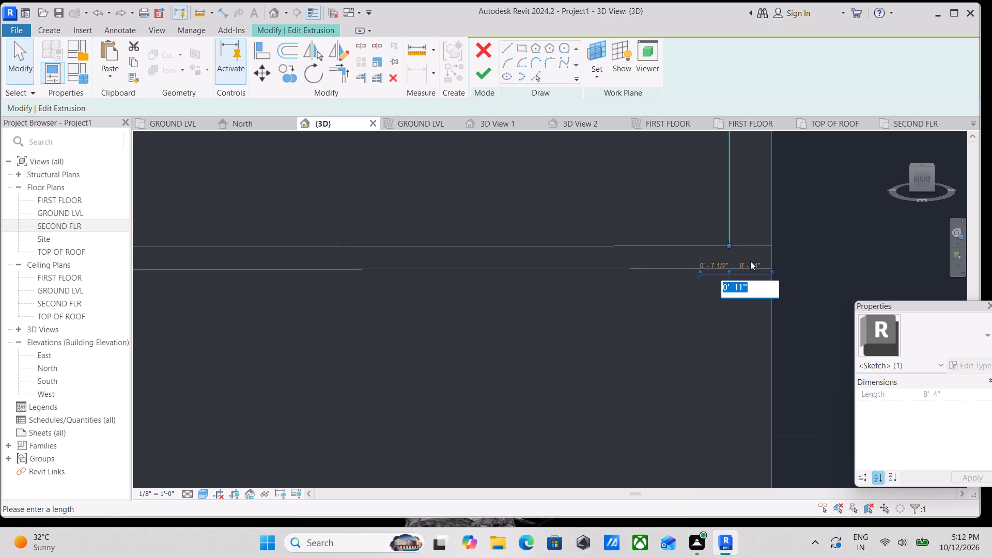
{"action": "key", "text": "1"}
{"action": "key", "text": "apostrophe"}
{"action": "key", "text": "Return"}
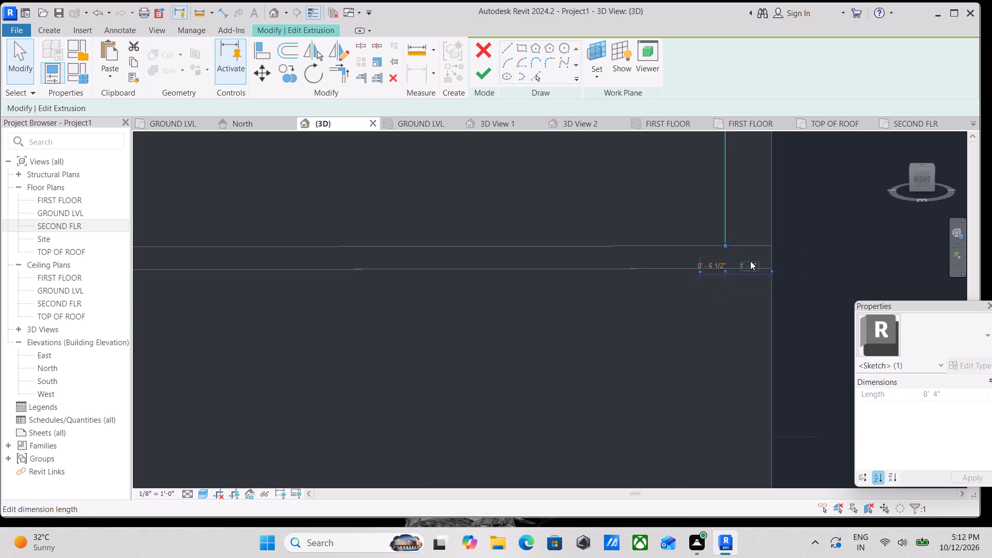
{"action": "scroll", "coordinate": [750, 261], "scroll_direction": "down", "scroll_amount": 4}
{"action": "key", "text": "Escape"}
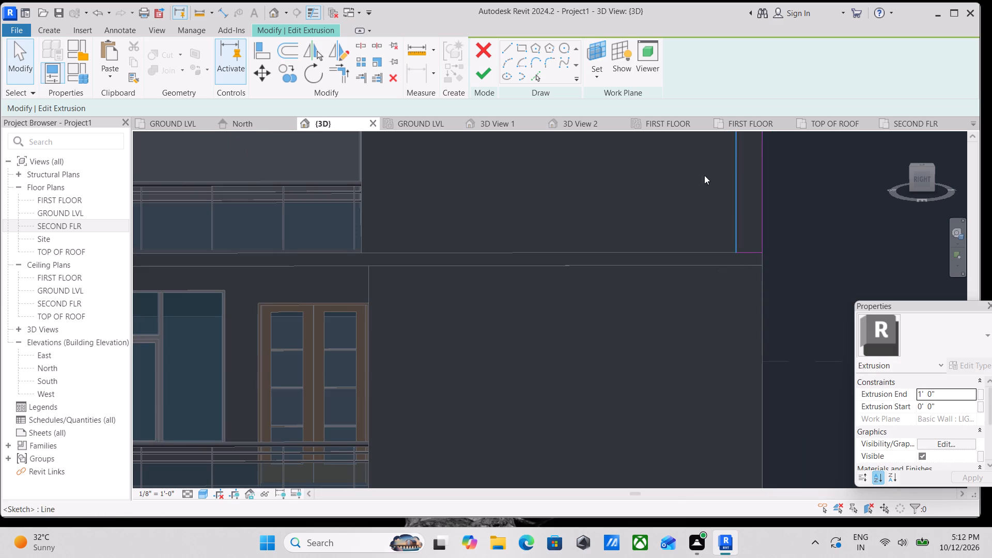
Finish the extrusion sketch with the horizontal band and vertical strip, and finish the in-place model.
{"action": "scroll", "coordinate": [935, 439], "scroll_direction": "down", "scroll_amount": 2}
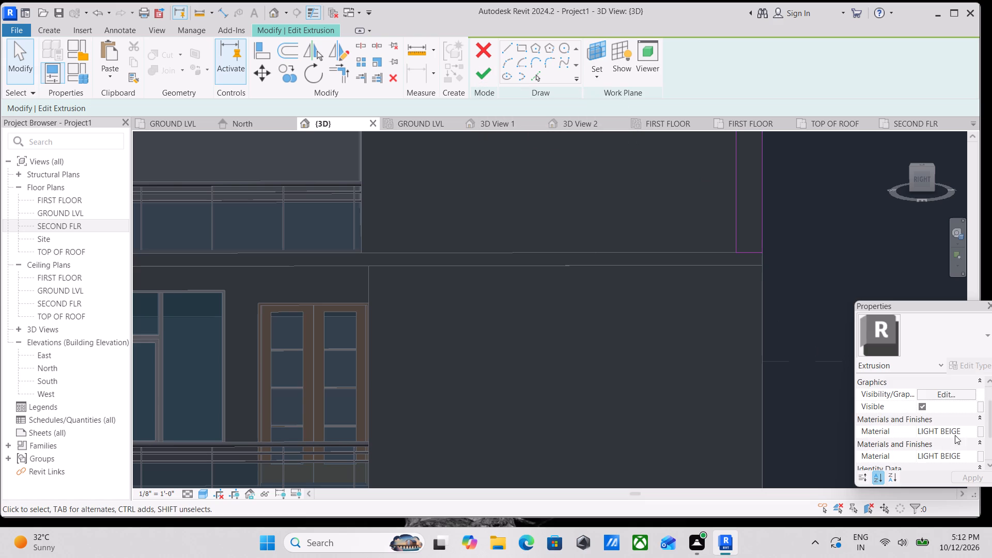
{"action": "left_click", "coordinate": [483, 78]}
{"action": "scroll", "coordinate": [691, 328], "scroll_direction": "down", "scroll_amount": 4}
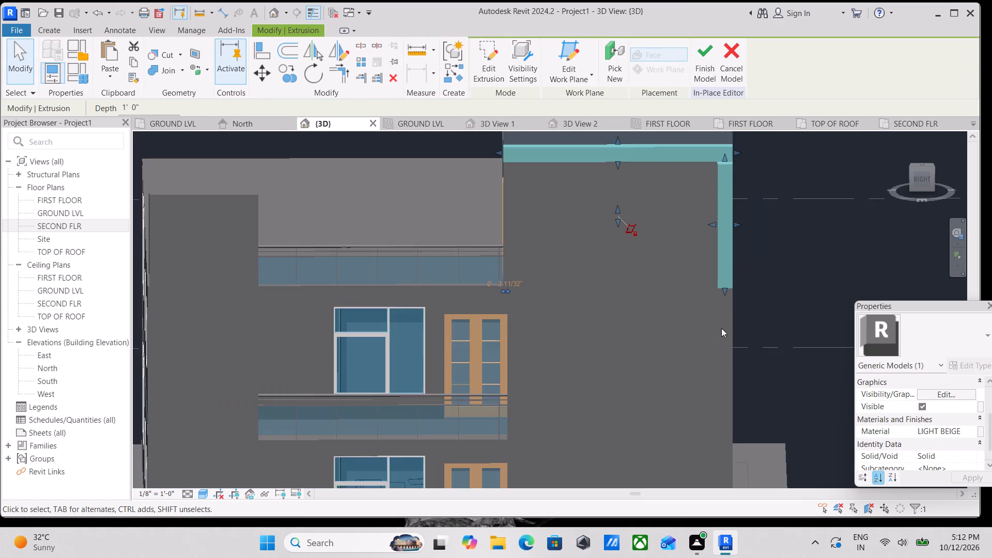
{"action": "scroll", "coordinate": [721, 328], "scroll_direction": "down", "scroll_amount": 3}
{"action": "middle_click_drag", "start_coordinate": [733, 305], "coordinate": [726, 336]}
{"action": "scroll", "coordinate": [726, 336], "scroll_direction": "up", "scroll_amount": 1}
{"action": "left_click", "coordinate": [701, 59]}
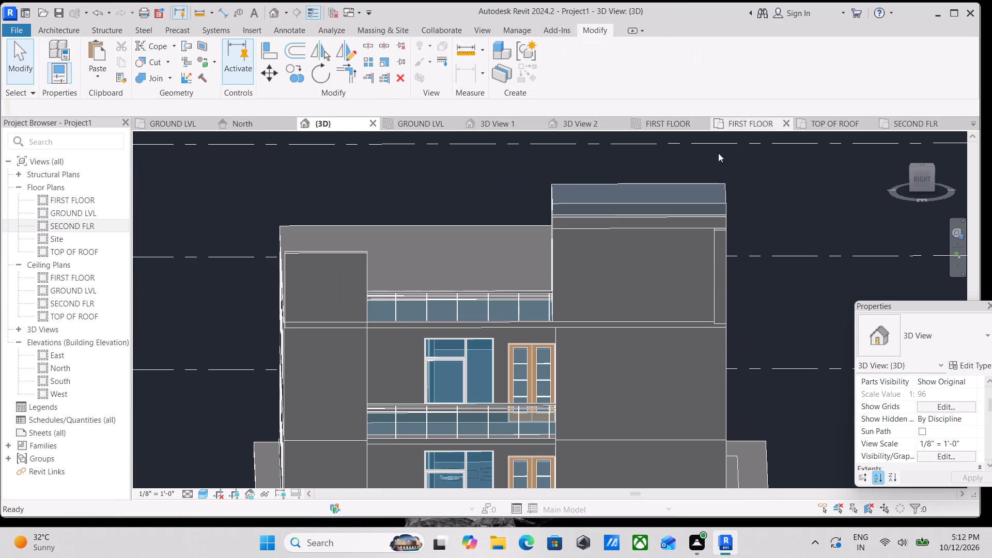
Stretch the frame's vertical band down the tower wall to partway down the ground storey.
{"action": "left_click", "coordinate": [725, 269]}
{"action": "scroll", "coordinate": [723, 318], "scroll_direction": "up", "scroll_amount": 2}
{"action": "scroll", "coordinate": [723, 319], "scroll_direction": "down", "scroll_amount": 2}
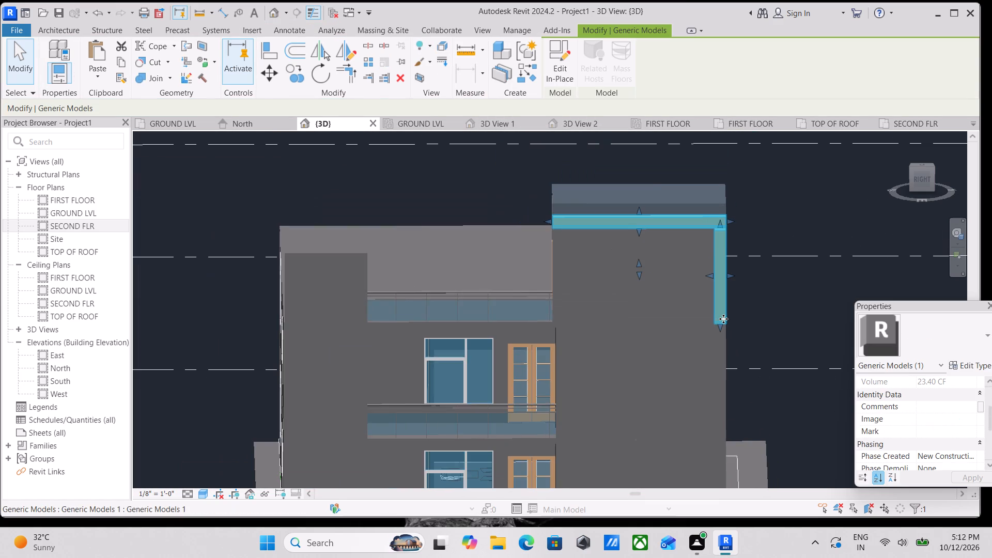
{"action": "scroll", "coordinate": [727, 327], "scroll_direction": "down", "scroll_amount": 2}
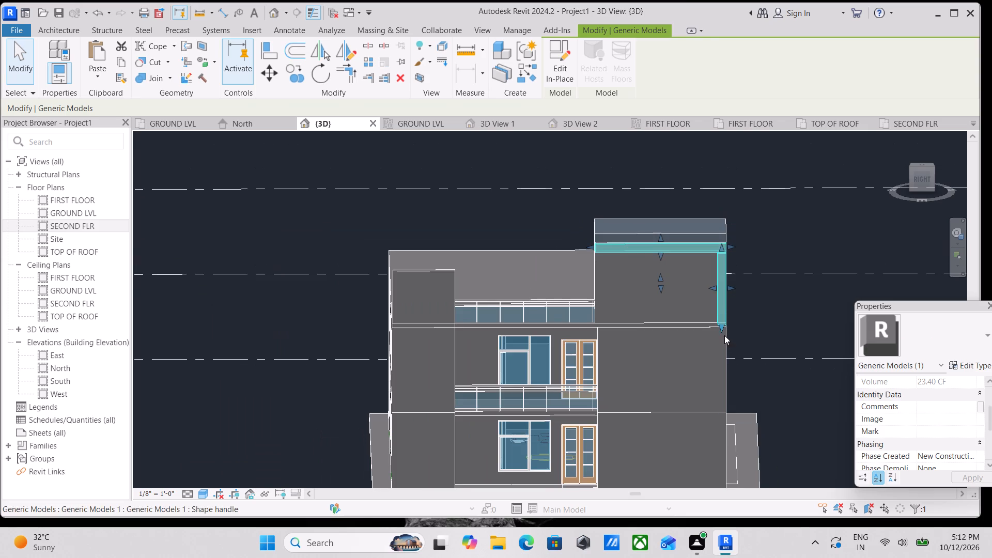
{"action": "left_click_drag", "start_coordinate": [720, 328], "coordinate": [723, 428]}
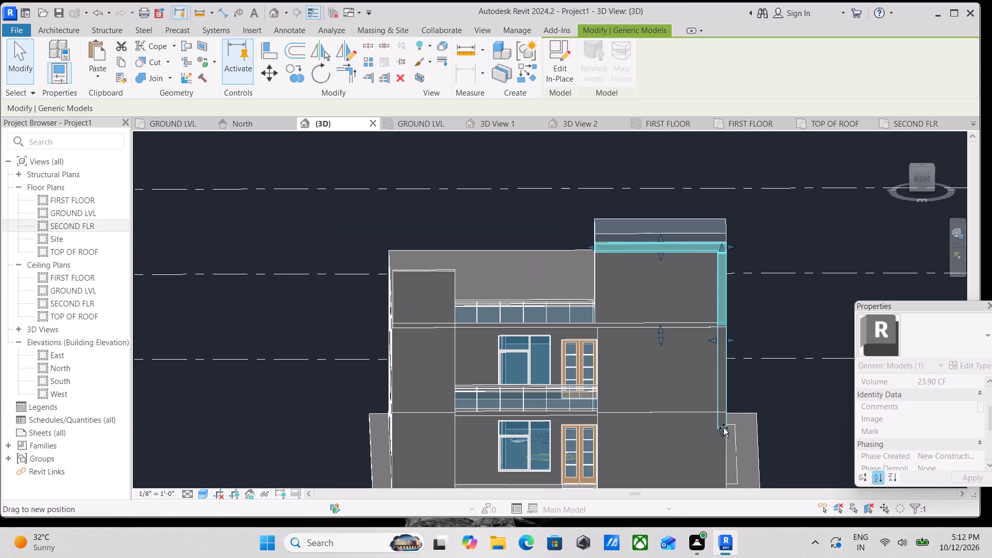
{"action": "left_click_drag", "start_coordinate": [723, 428], "coordinate": [723, 449]}
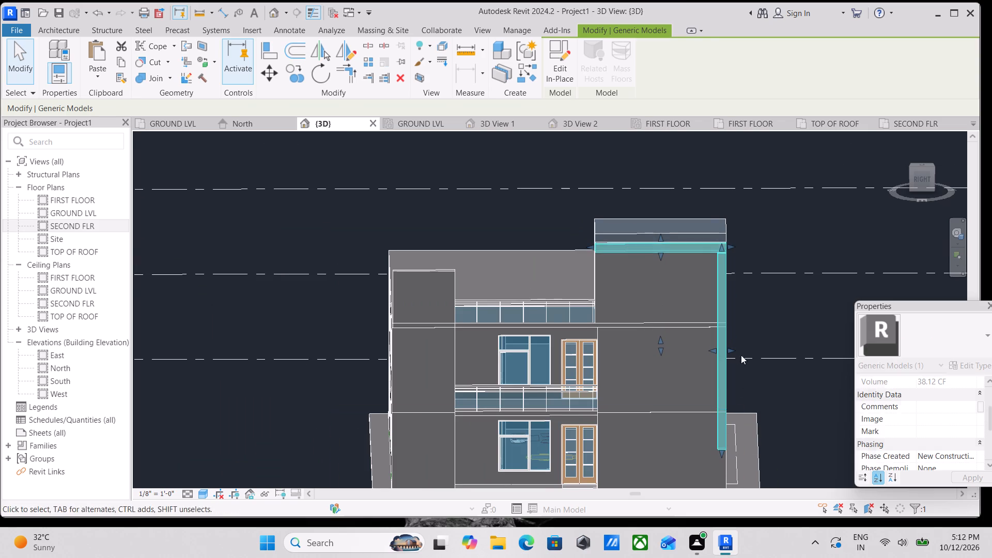
Stretch the vertical band's top end up to meet the underside of the horizontal band, closing the gap.
{"action": "scroll", "coordinate": [723, 241], "scroll_direction": "up", "scroll_amount": 10}
{"action": "key", "text": "Escape"}
{"action": "scroll", "coordinate": [735, 294], "scroll_direction": "up", "scroll_amount": 1}
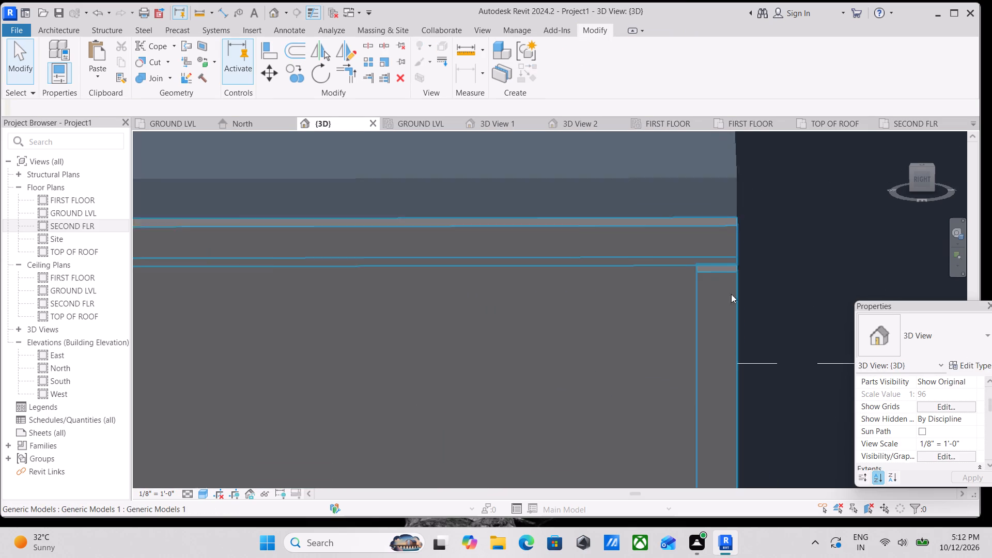
{"action": "scroll", "coordinate": [731, 294], "scroll_direction": "up", "scroll_amount": 1}
{"action": "left_click", "coordinate": [706, 271]}
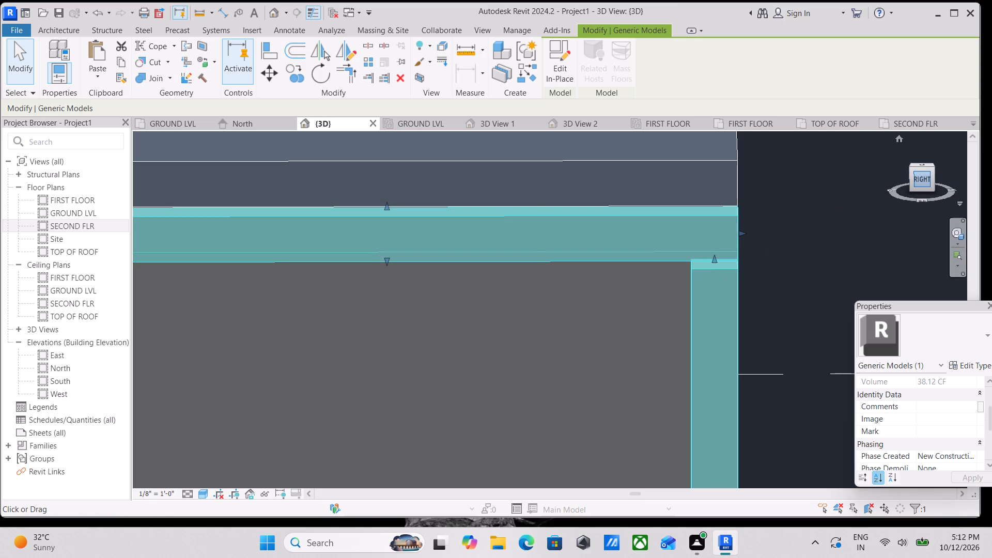
{"action": "left_click", "coordinate": [918, 183]}
{"action": "left_click", "coordinate": [940, 178]}
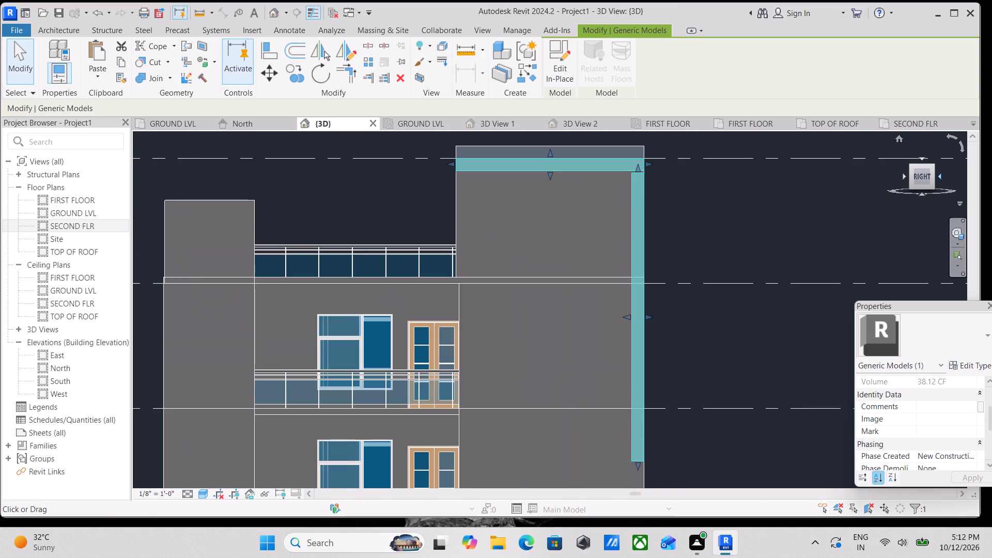
{"action": "scroll", "coordinate": [573, 187], "scroll_direction": "up", "scroll_amount": 6}
{"action": "scroll", "coordinate": [658, 165], "scroll_direction": "down", "scroll_amount": 1}
{"action": "middle_click_drag", "start_coordinate": [658, 165], "coordinate": [662, 356]}
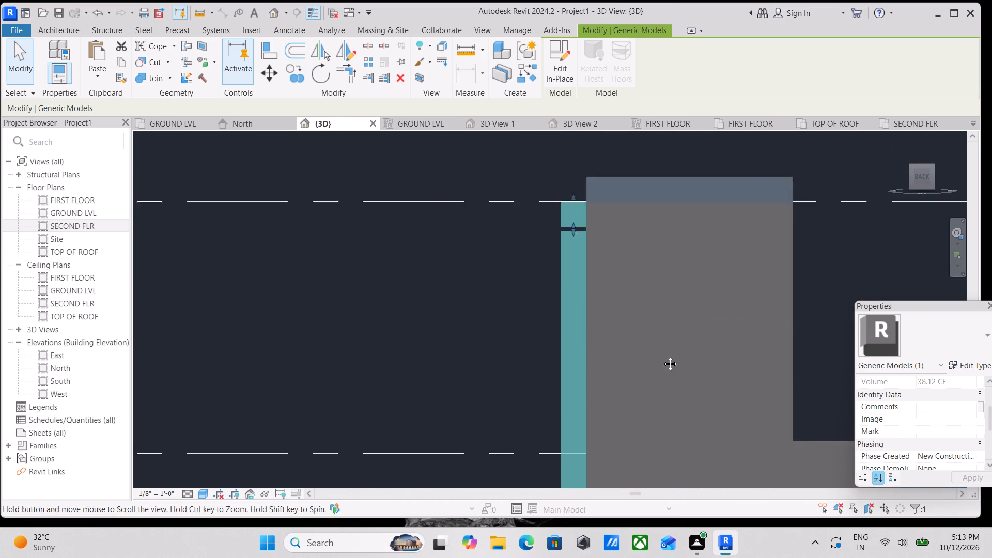
{"action": "middle_click_drag", "start_coordinate": [662, 356], "coordinate": [666, 370]}
{"action": "scroll", "coordinate": [583, 298], "scroll_direction": "up", "scroll_amount": 8}
{"action": "left_click_drag", "start_coordinate": [578, 303], "coordinate": [577, 296]}
{"action": "scroll", "coordinate": [577, 296], "scroll_direction": "up", "scroll_amount": 6}
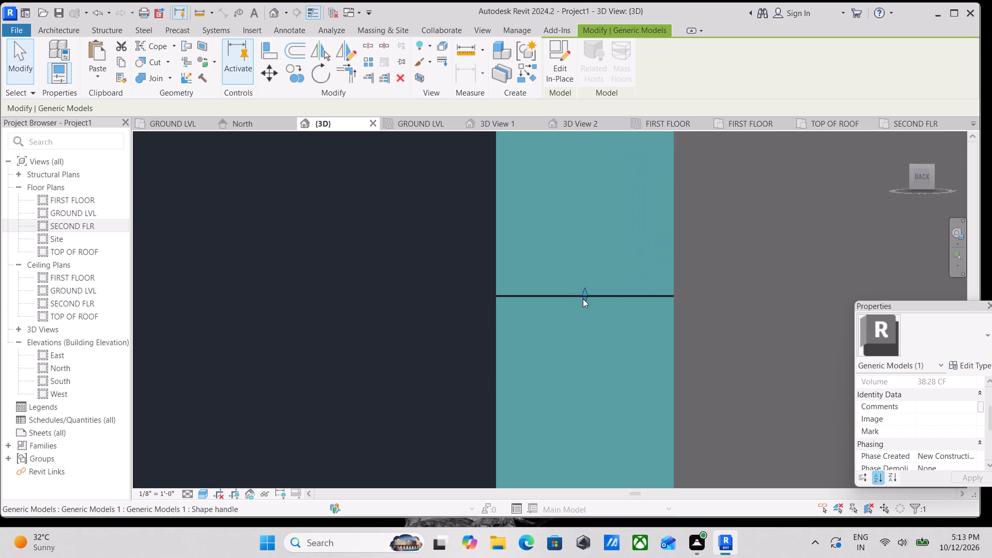
{"action": "left_click", "coordinate": [584, 298]}
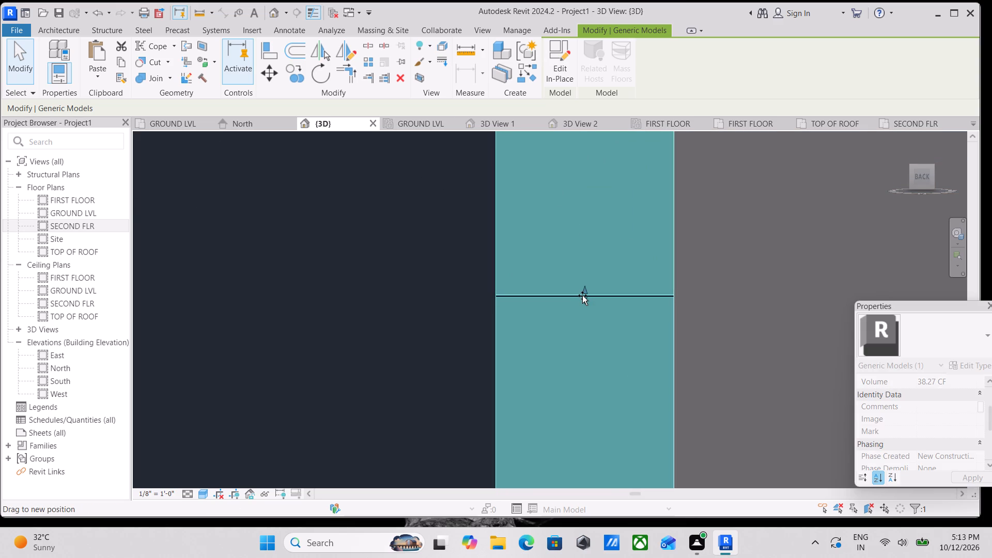
{"action": "scroll", "coordinate": [605, 298], "scroll_direction": "down", "scroll_amount": 4}
{"action": "key", "text": "Escape"}
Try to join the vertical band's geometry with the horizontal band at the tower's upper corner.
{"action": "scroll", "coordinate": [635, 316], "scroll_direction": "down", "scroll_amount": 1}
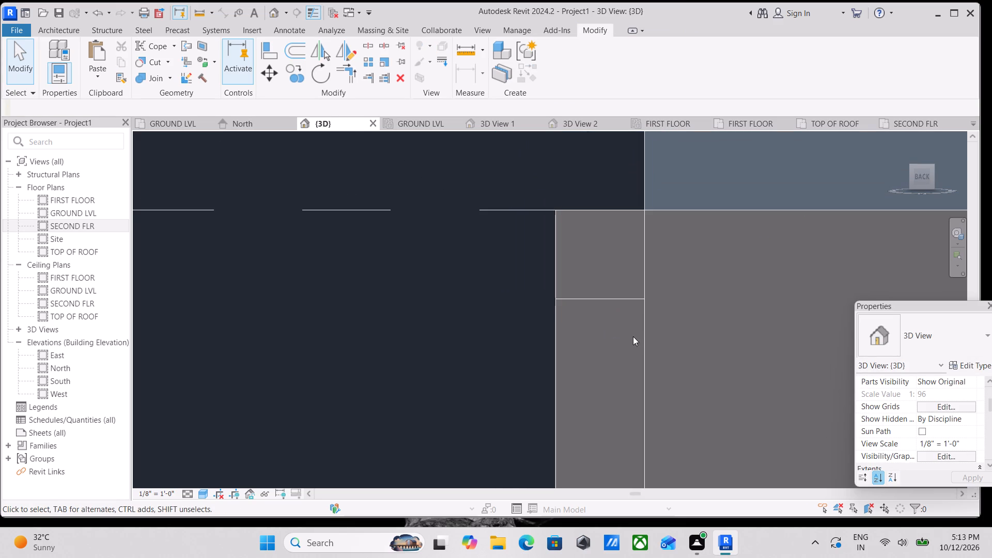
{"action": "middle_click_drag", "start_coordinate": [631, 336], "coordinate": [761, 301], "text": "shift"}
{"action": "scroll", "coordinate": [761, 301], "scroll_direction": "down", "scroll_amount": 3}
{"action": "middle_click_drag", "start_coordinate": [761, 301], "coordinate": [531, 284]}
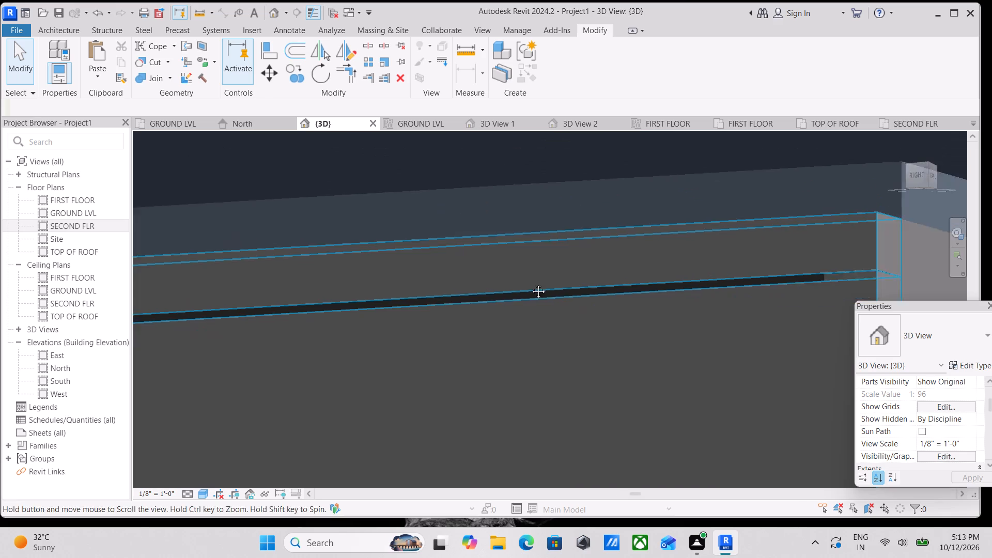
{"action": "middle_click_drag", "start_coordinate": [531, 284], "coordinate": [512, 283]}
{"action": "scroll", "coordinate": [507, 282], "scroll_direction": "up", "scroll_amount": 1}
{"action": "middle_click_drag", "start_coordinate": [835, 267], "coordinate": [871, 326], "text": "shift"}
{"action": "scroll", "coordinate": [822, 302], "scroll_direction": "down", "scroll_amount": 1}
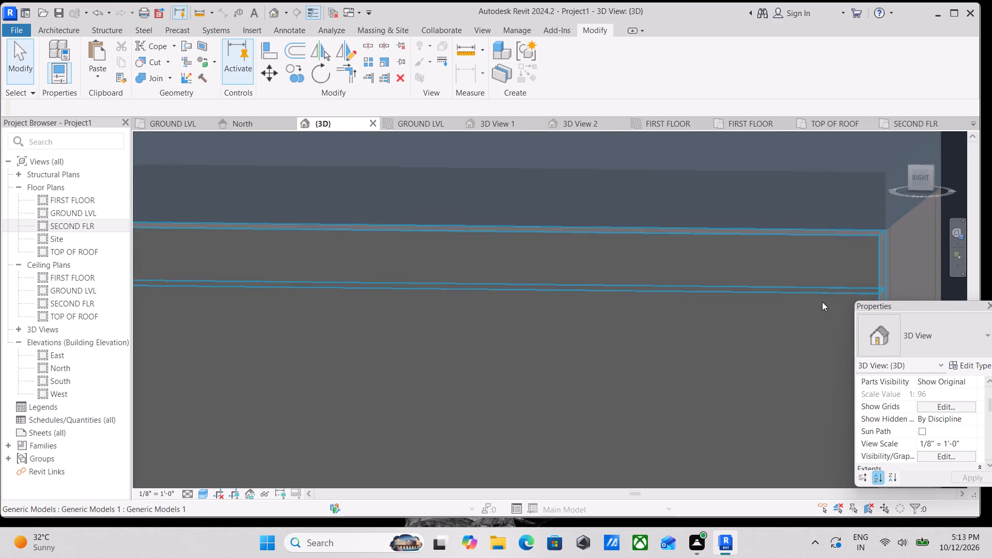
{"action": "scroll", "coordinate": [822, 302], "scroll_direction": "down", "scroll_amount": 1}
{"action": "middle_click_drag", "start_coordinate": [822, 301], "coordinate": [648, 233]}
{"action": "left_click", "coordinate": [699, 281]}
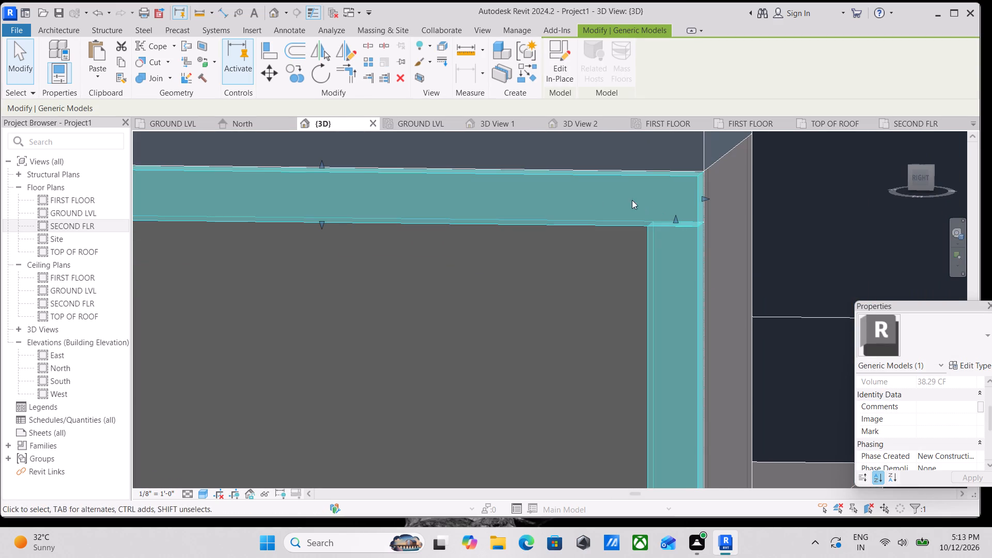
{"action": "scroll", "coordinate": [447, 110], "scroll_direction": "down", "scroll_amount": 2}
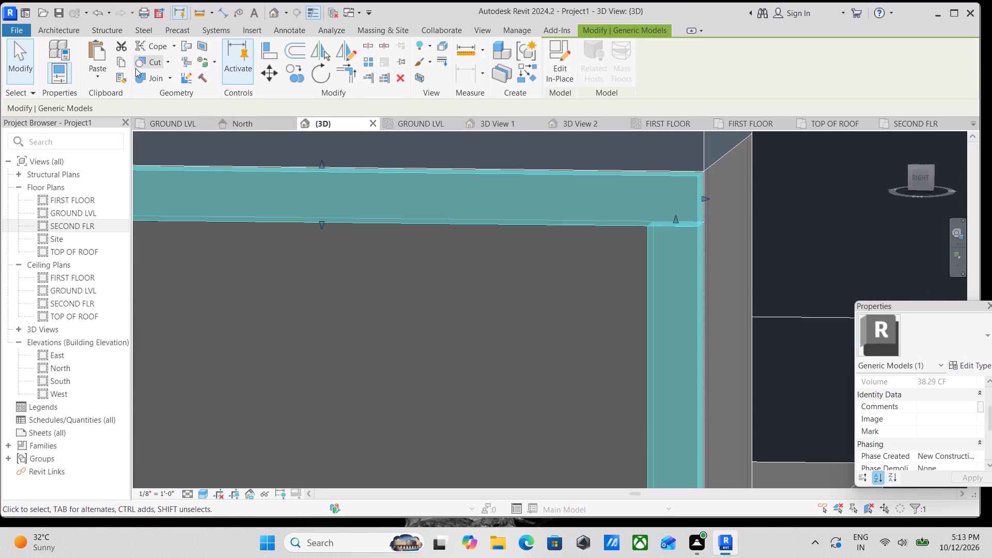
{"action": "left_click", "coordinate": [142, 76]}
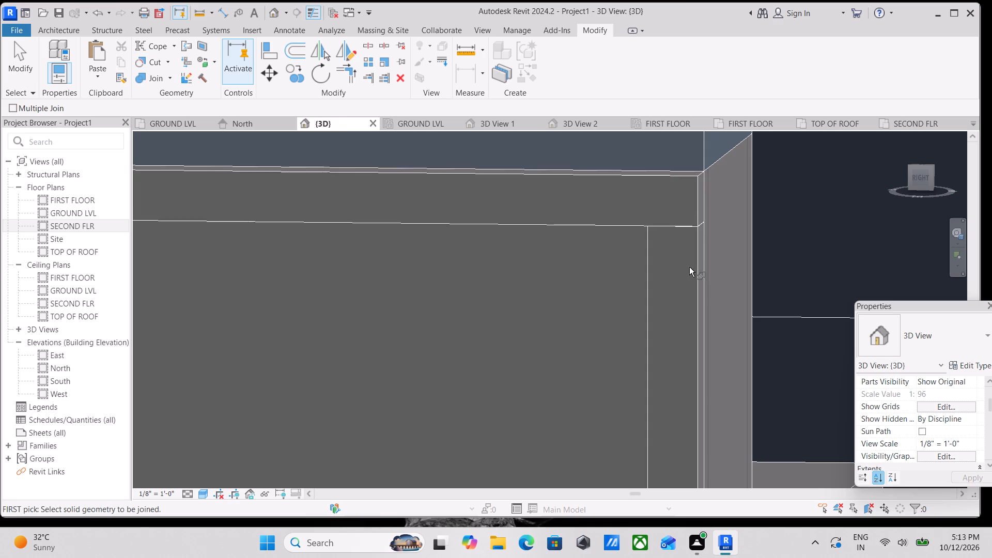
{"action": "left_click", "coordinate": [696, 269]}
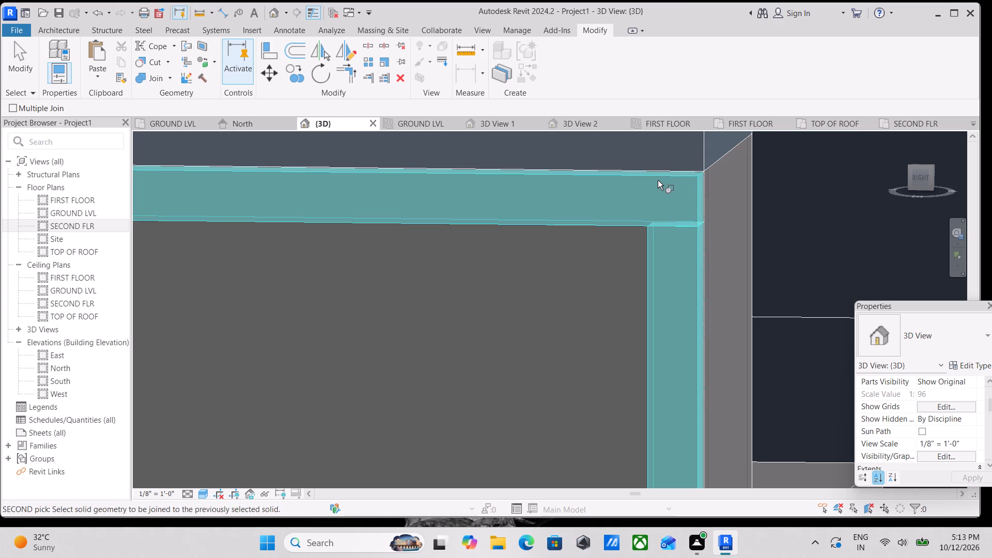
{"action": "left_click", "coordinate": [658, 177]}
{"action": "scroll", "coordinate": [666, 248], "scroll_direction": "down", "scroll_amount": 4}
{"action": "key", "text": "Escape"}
Stretch the horizontal band's free end slightly past the tower wall's edge on the terrace side.
{"action": "scroll", "coordinate": [504, 149], "scroll_direction": "down", "scroll_amount": 4}
{"action": "scroll", "coordinate": [578, 259], "scroll_direction": "down", "scroll_amount": 1}
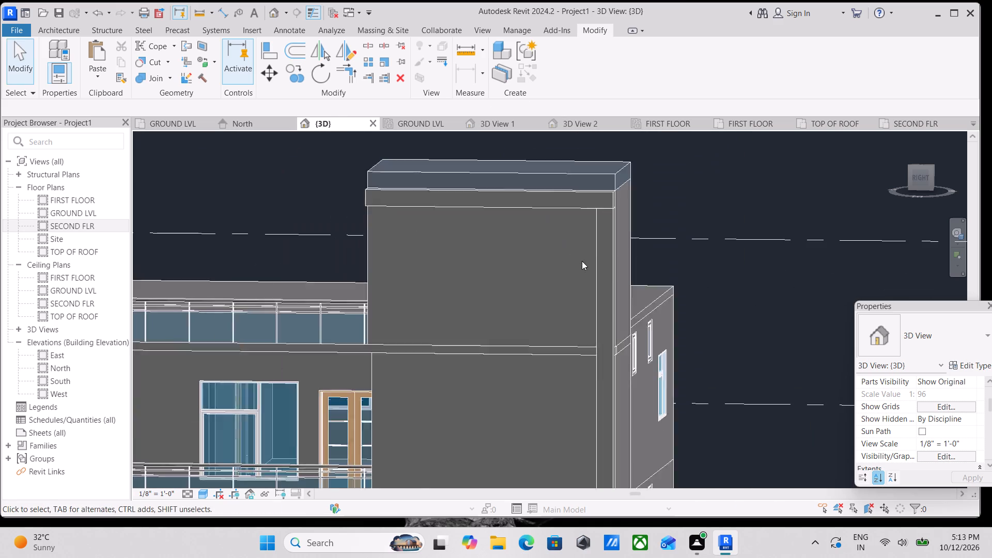
{"action": "scroll", "coordinate": [582, 261], "scroll_direction": "down", "scroll_amount": 1}
{"action": "middle_click_drag", "start_coordinate": [592, 267], "coordinate": [660, 178]}
{"action": "middle_click_drag", "start_coordinate": [602, 212], "coordinate": [674, 334]}
{"action": "scroll", "coordinate": [644, 255], "scroll_direction": "down", "scroll_amount": 2}
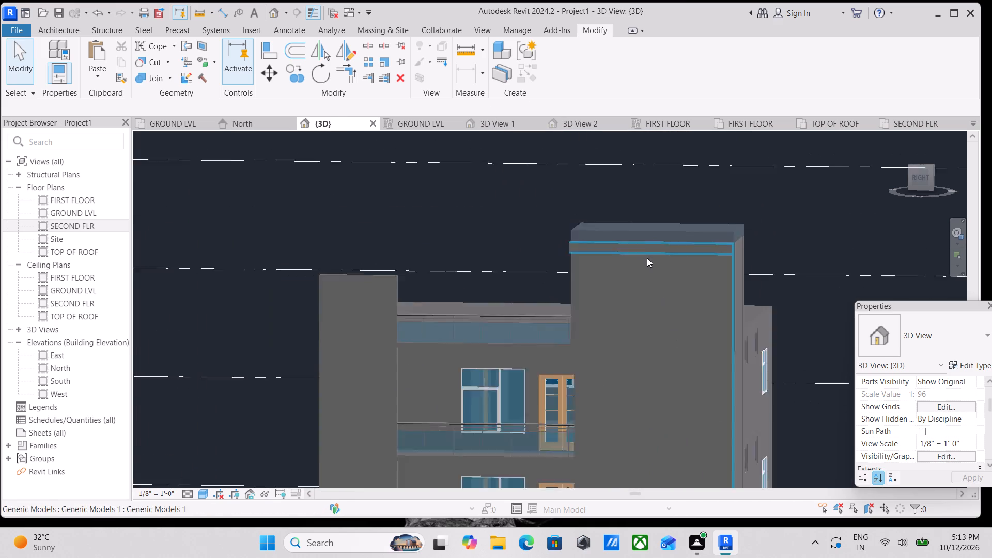
{"action": "scroll", "coordinate": [657, 266], "scroll_direction": "down", "scroll_amount": 2}
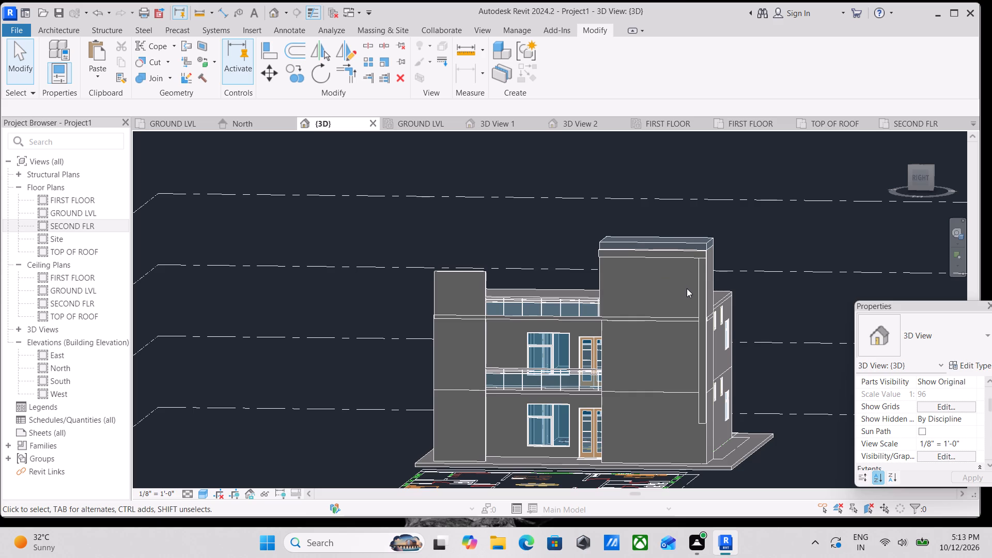
{"action": "scroll", "coordinate": [699, 326], "scroll_direction": "up", "scroll_amount": 3}
{"action": "middle_click_drag", "start_coordinate": [677, 319], "coordinate": [722, 364]}
{"action": "scroll", "coordinate": [609, 224], "scroll_direction": "up", "scroll_amount": 2}
{"action": "left_click", "coordinate": [566, 227]}
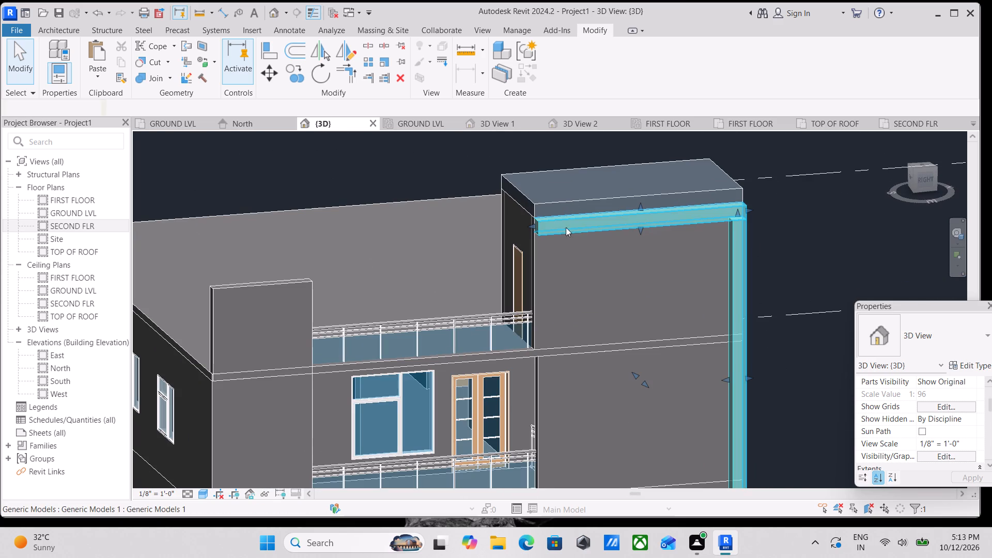
{"action": "scroll", "coordinate": [525, 227], "scroll_direction": "up", "scroll_amount": 6}
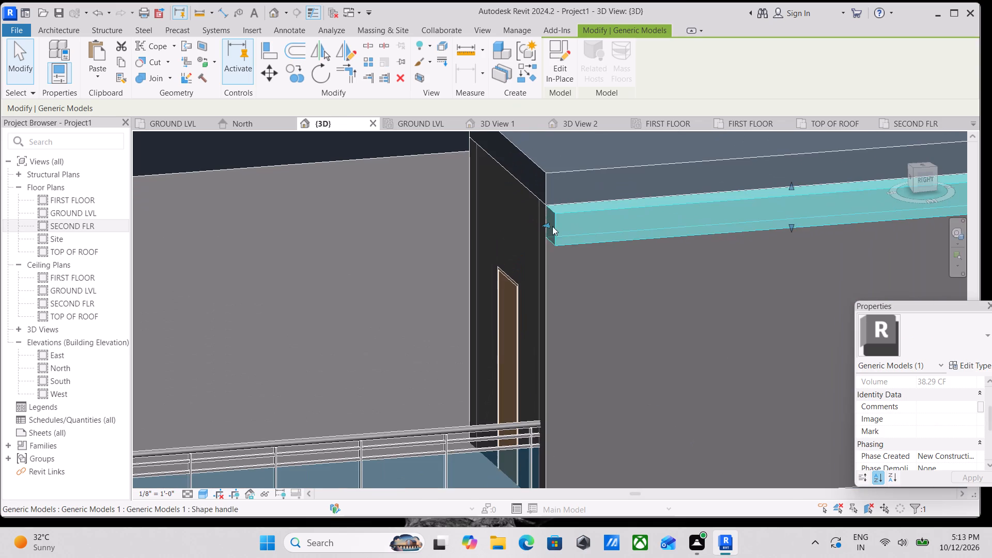
{"action": "left_click_drag", "start_coordinate": [546, 225], "coordinate": [532, 225]}
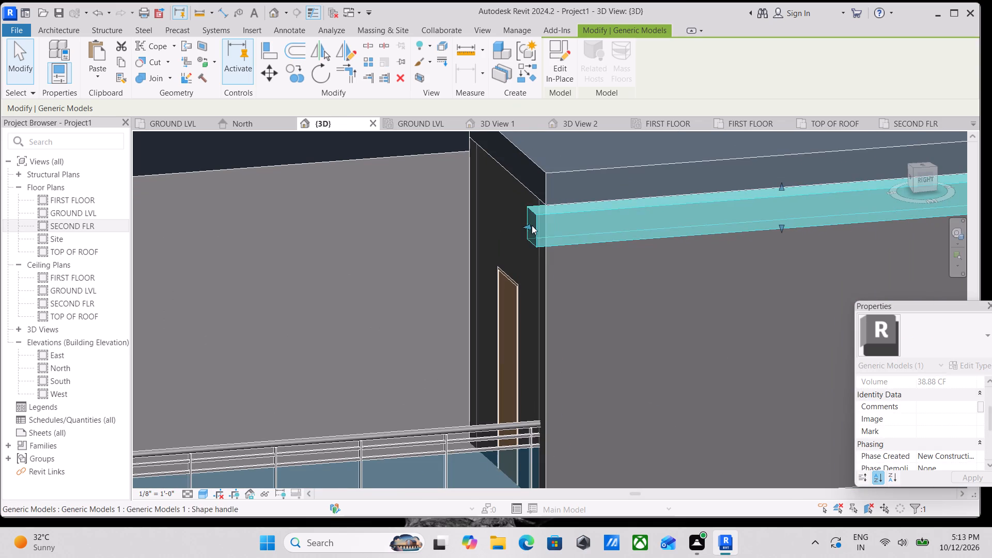
{"action": "scroll", "coordinate": [551, 225], "scroll_direction": "down", "scroll_amount": 3}
{"action": "key", "text": "Escape"}
Examine the frame's vertical band, lower end and roof-level corners on the tower from several angles.
{"action": "scroll", "coordinate": [612, 242], "scroll_direction": "down", "scroll_amount": 3}
{"action": "middle_click_drag", "start_coordinate": [653, 255], "coordinate": [591, 160]}
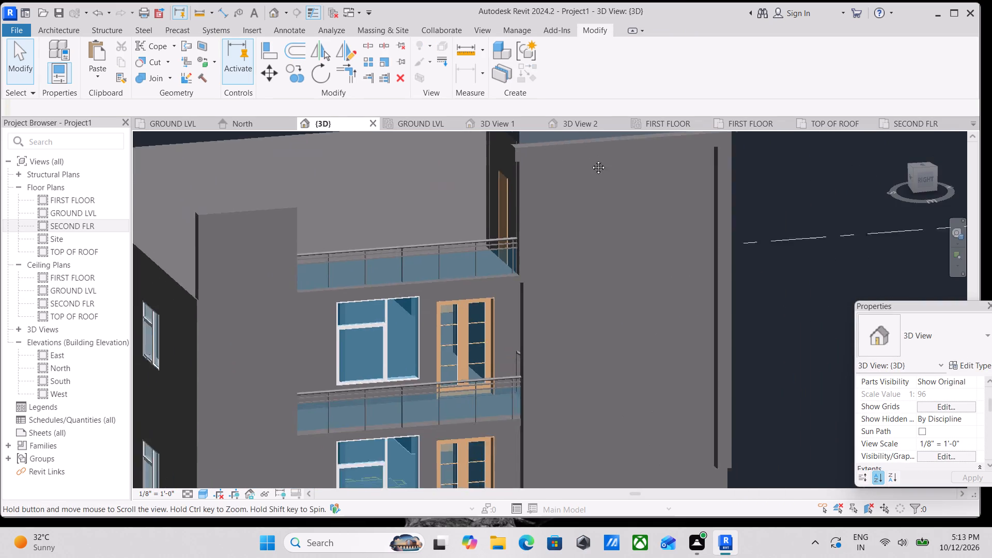
{"action": "middle_click_drag", "start_coordinate": [591, 160], "coordinate": [585, 151]}
{"action": "middle_click_drag", "start_coordinate": [633, 288], "coordinate": [578, 184]}
{"action": "left_click", "coordinate": [663, 330]}
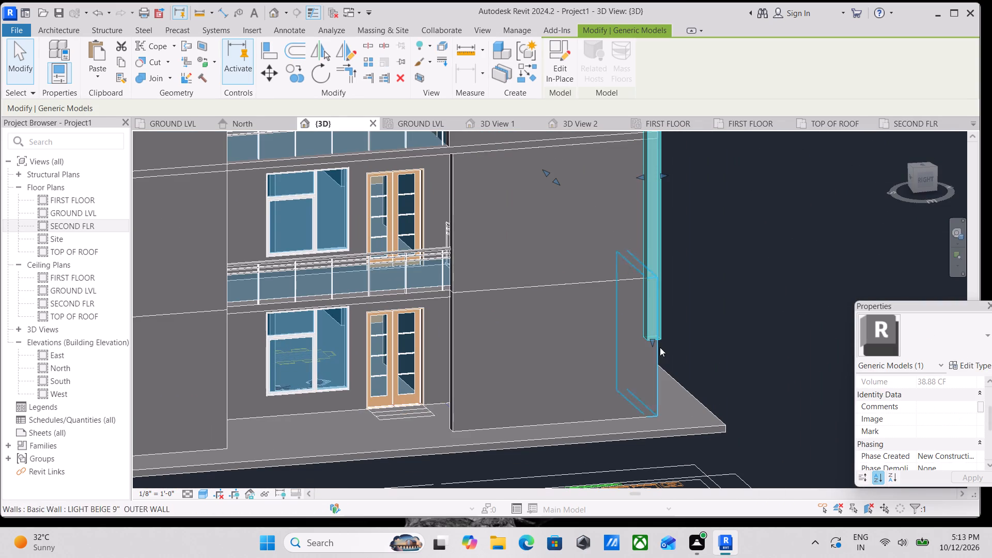
{"action": "left_click", "coordinate": [654, 343]}
{"action": "key", "text": "Escape"}
{"action": "scroll", "coordinate": [665, 292], "scroll_direction": "down", "scroll_amount": 4}
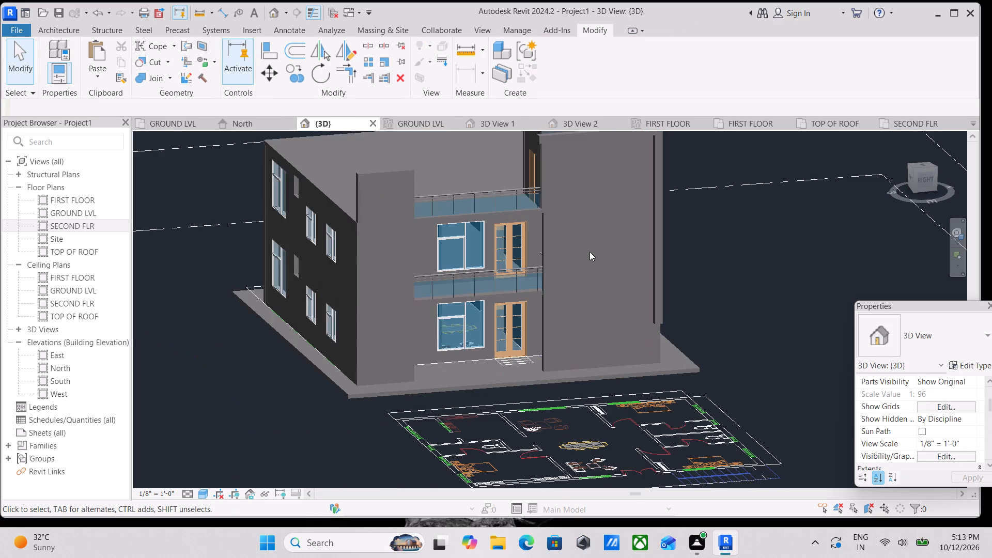
{"action": "middle_click_drag", "start_coordinate": [580, 245], "coordinate": [611, 285], "text": "shift"}
{"action": "middle_click_drag", "start_coordinate": [598, 208], "coordinate": [654, 270]}
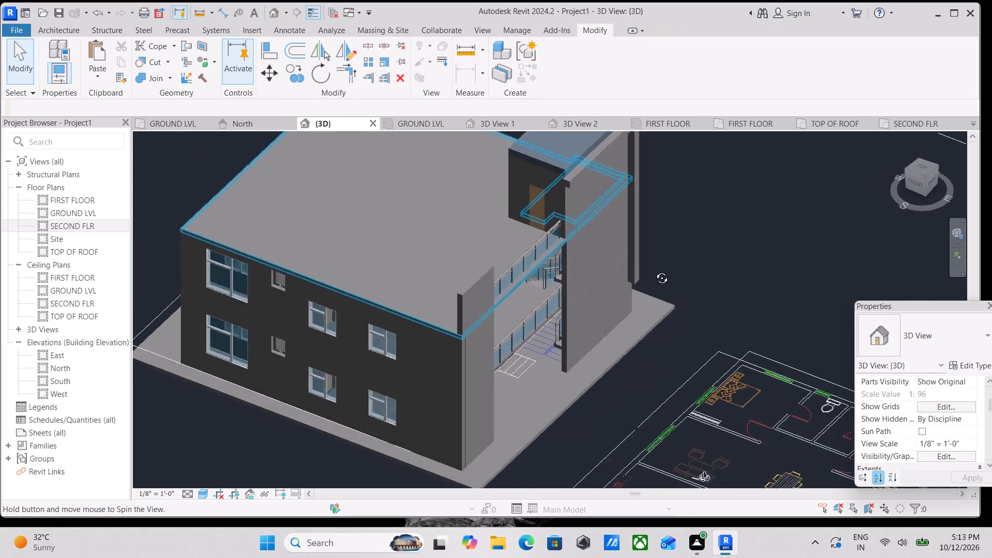
{"action": "middle_click_drag", "start_coordinate": [654, 270], "coordinate": [701, 241]}
{"action": "scroll", "coordinate": [602, 171], "scroll_direction": "up", "scroll_amount": 2}
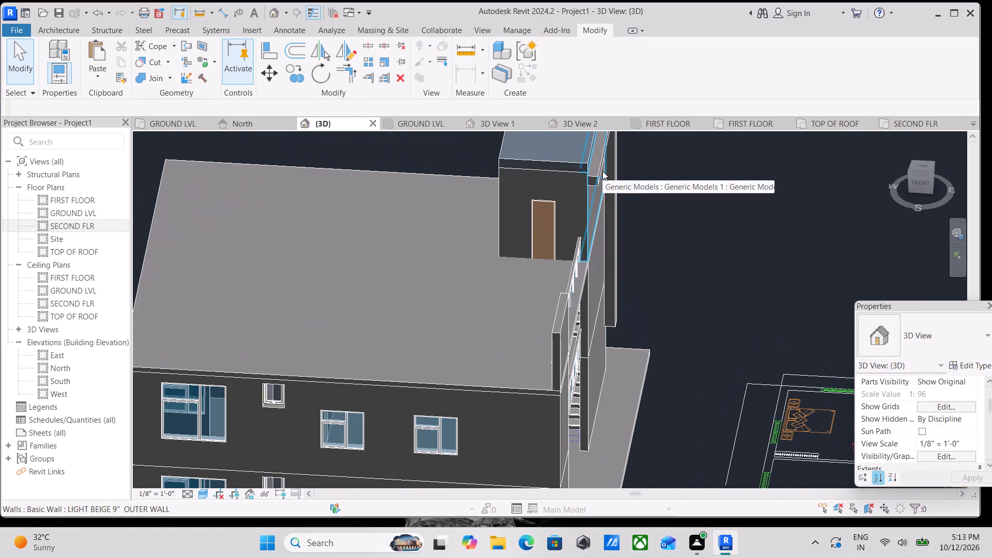
{"action": "scroll", "coordinate": [616, 194], "scroll_direction": "up", "scroll_amount": 2}
{"action": "middle_click_drag", "start_coordinate": [583, 182], "coordinate": [568, 189]}
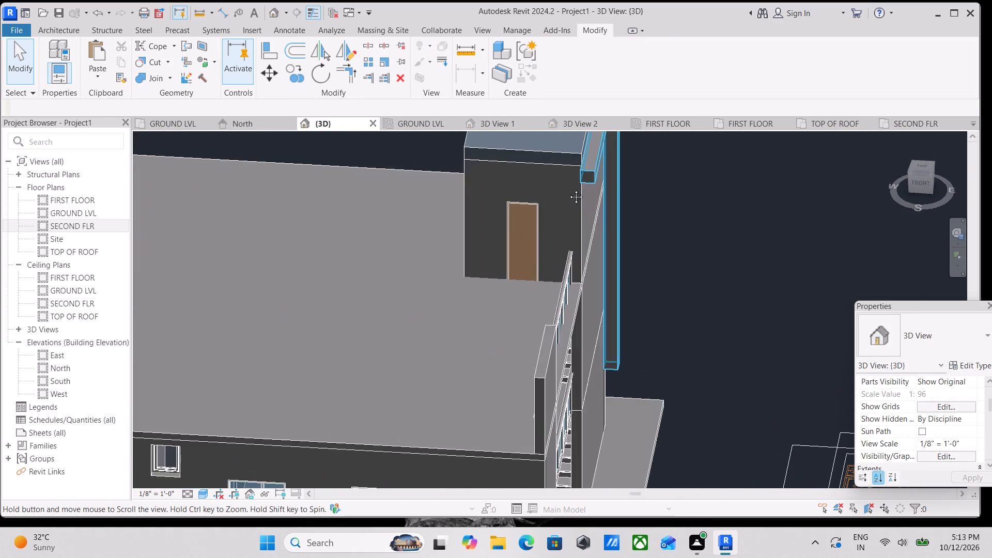
{"action": "middle_click_drag", "start_coordinate": [568, 189], "coordinate": [410, 320]}
{"action": "scroll", "coordinate": [442, 204], "scroll_direction": "up", "scroll_amount": 3}
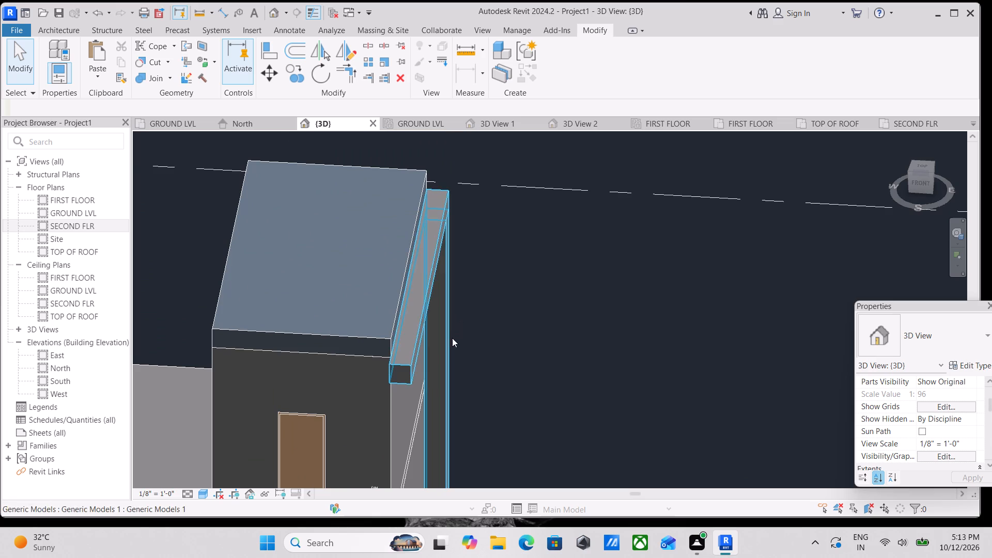
{"action": "scroll", "coordinate": [452, 338], "scroll_direction": "up", "scroll_amount": 1, "text": "shift"}
{"action": "middle_click_drag", "start_coordinate": [452, 338], "coordinate": [303, 190], "text": "shift"}
{"action": "scroll", "coordinate": [301, 192], "scroll_direction": "down", "scroll_amount": 1, "text": "shift"}
{"action": "scroll", "coordinate": [304, 218], "scroll_direction": "down", "scroll_amount": 3}
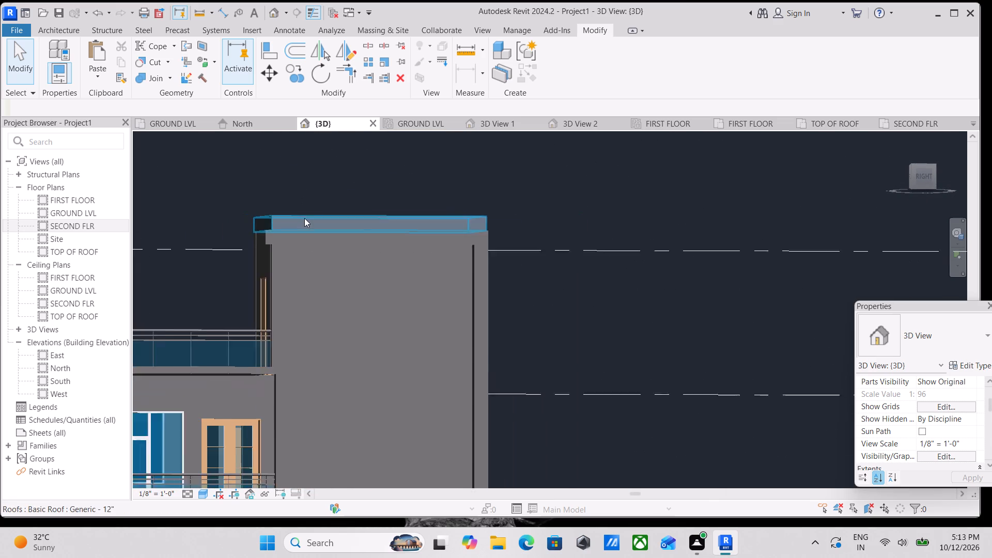
{"action": "scroll", "coordinate": [304, 218], "scroll_direction": "down", "scroll_amount": 1}
{"action": "scroll", "coordinate": [355, 271], "scroll_direction": "down", "scroll_amount": 2}
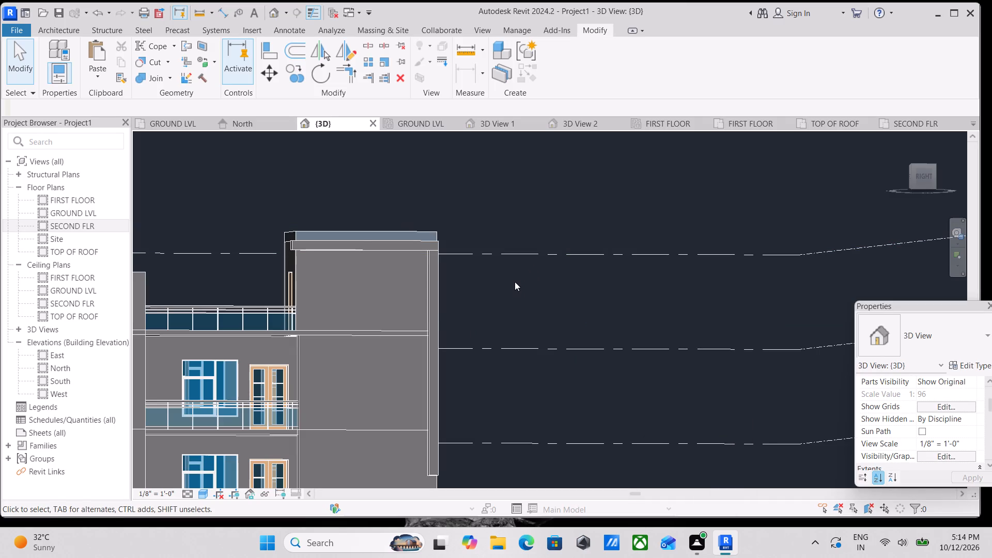
{"action": "scroll", "coordinate": [327, 280], "scroll_direction": "up", "scroll_amount": 2}
{"action": "scroll", "coordinate": [415, 276], "scroll_direction": "up", "scroll_amount": 3}
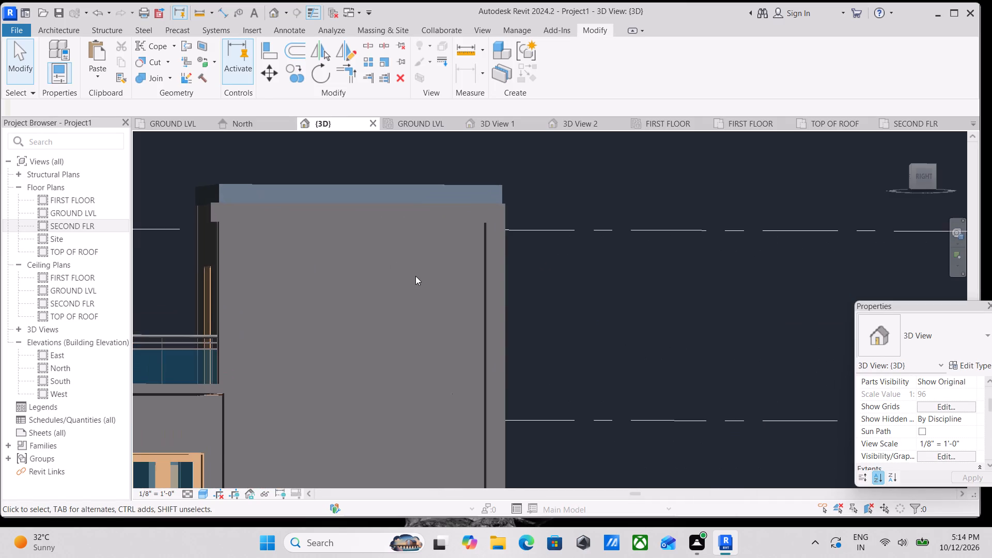
{"action": "scroll", "coordinate": [415, 276], "scroll_direction": "down", "scroll_amount": 5}
{"action": "middle_click_drag", "start_coordinate": [382, 287], "coordinate": [466, 295]}
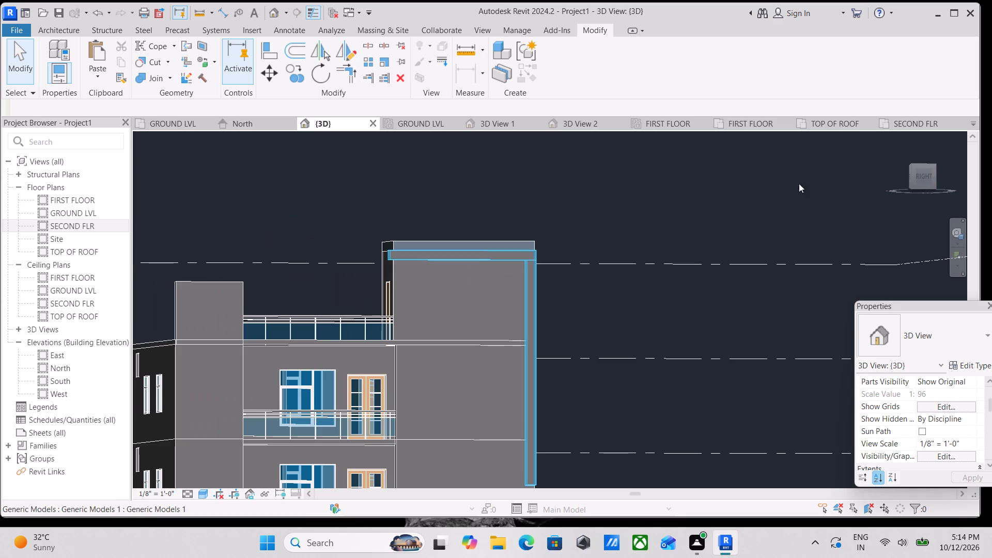
Switch to the straight-on right view and examine how the frame lines up with the tower and terrace.
{"action": "left_click", "coordinate": [927, 181]}
{"action": "scroll", "coordinate": [516, 378], "scroll_direction": "up", "scroll_amount": 3}
{"action": "scroll", "coordinate": [538, 319], "scroll_direction": "up", "scroll_amount": 2}
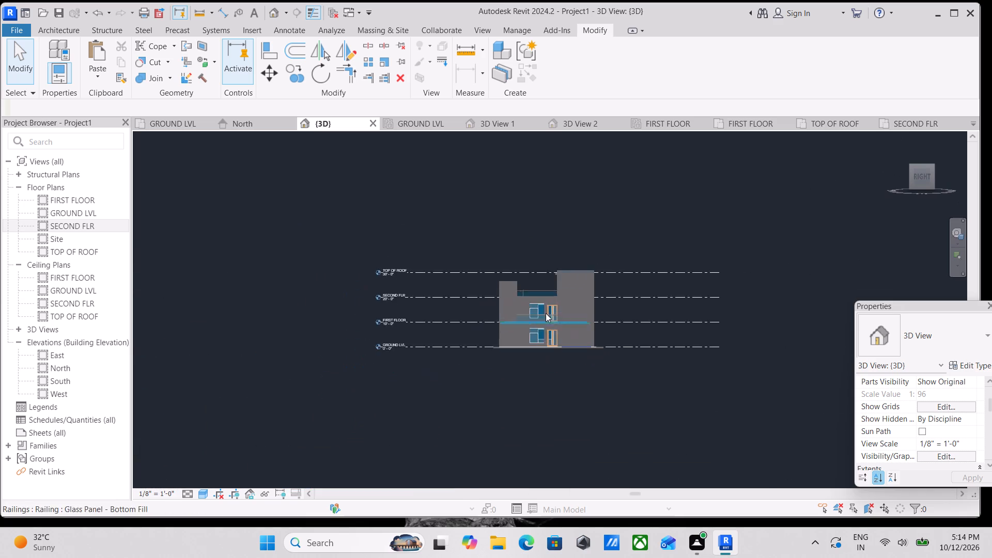
{"action": "scroll", "coordinate": [546, 313], "scroll_direction": "up", "scroll_amount": 6}
{"action": "scroll", "coordinate": [612, 225], "scroll_direction": "up", "scroll_amount": 4}
{"action": "scroll", "coordinate": [505, 223], "scroll_direction": "up", "scroll_amount": 3}
{"action": "scroll", "coordinate": [566, 220], "scroll_direction": "down", "scroll_amount": 2}
{"action": "middle_click_drag", "start_coordinate": [568, 219], "coordinate": [500, 230]}
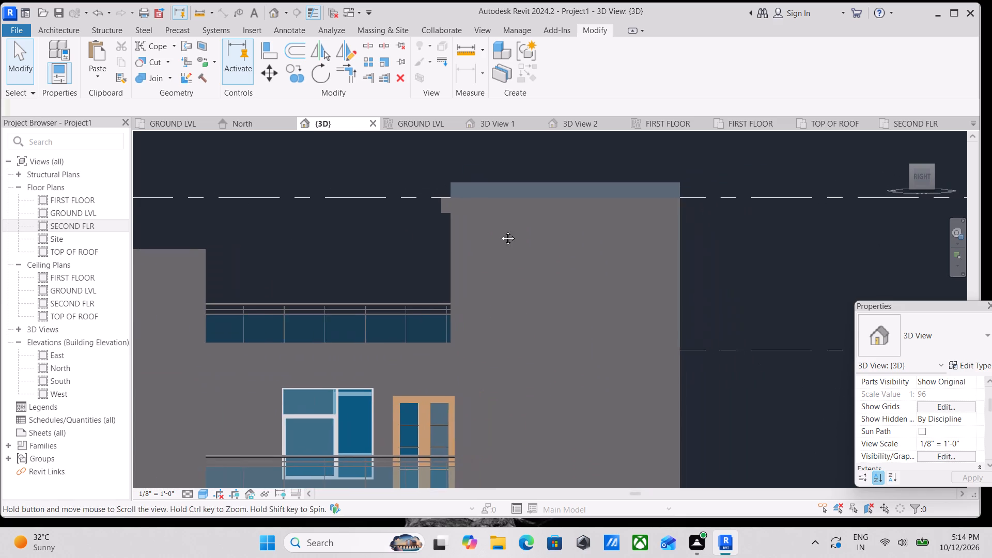
{"action": "middle_click_drag", "start_coordinate": [500, 230], "coordinate": [464, 240]}
{"action": "scroll", "coordinate": [552, 255], "scroll_direction": "down", "scroll_amount": 1}
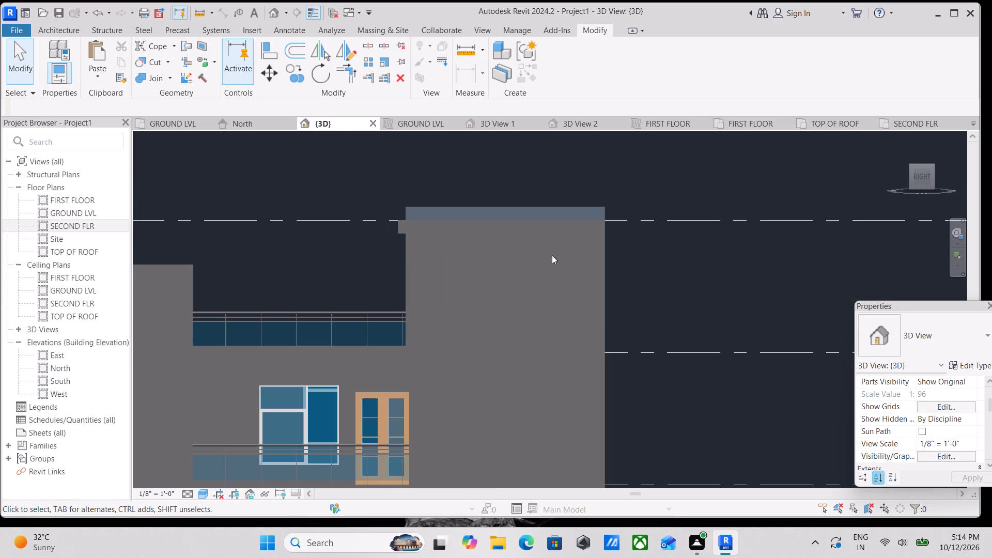
{"action": "middle_click_drag", "start_coordinate": [552, 255], "coordinate": [549, 244]}
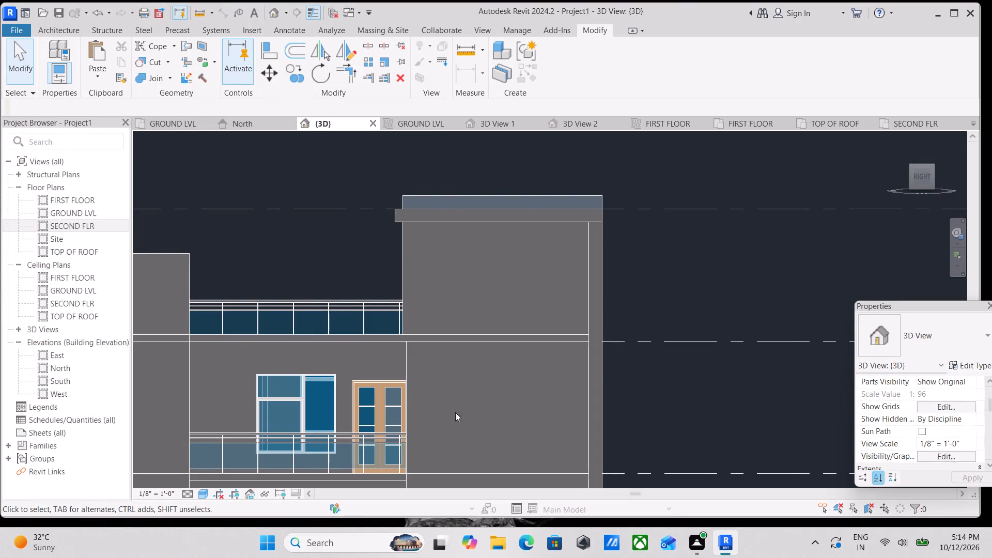
{"action": "scroll", "coordinate": [433, 394], "scroll_direction": "down", "scroll_amount": 2}
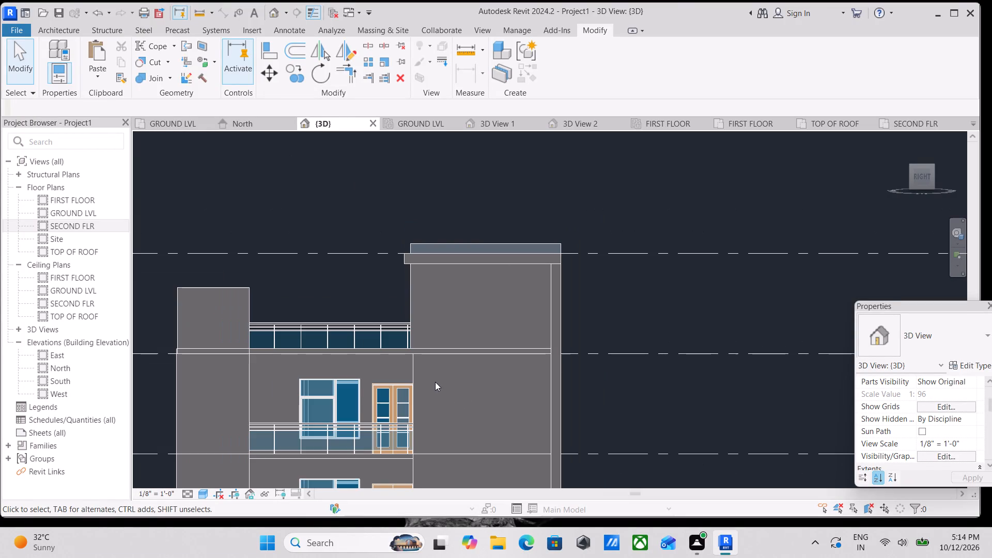
In the GROUND LVL plan, draw a short Storefront curtain wall along the upper part of the staircase's outer wall.
{"action": "left_click", "coordinate": [168, 117]}
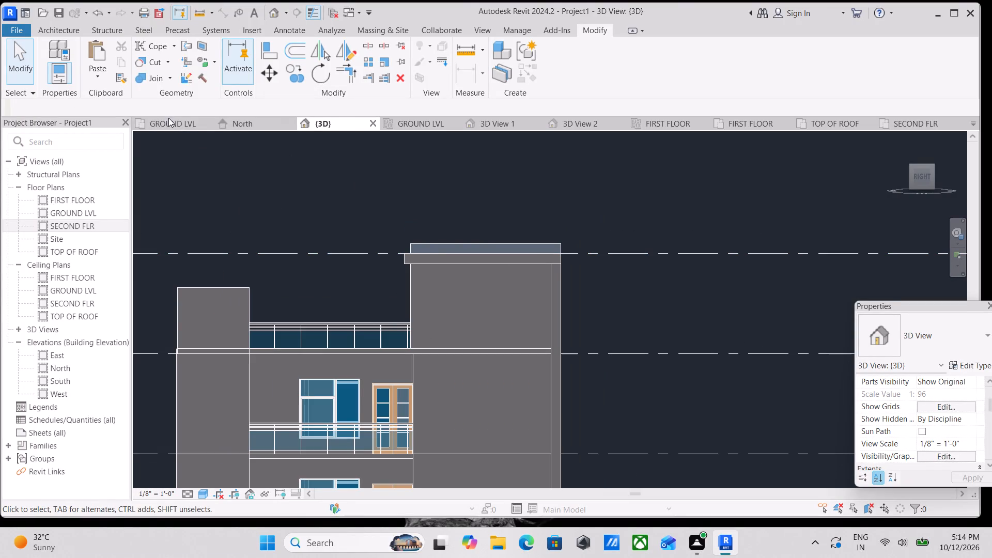
{"action": "left_click", "coordinate": [168, 121]}
{"action": "scroll", "coordinate": [503, 297], "scroll_direction": "up", "scroll_amount": 6}
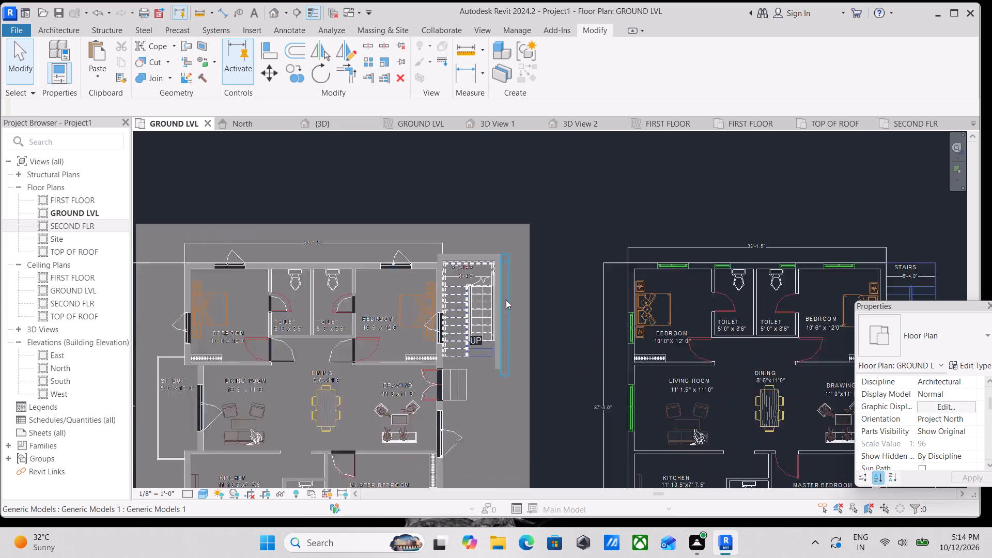
{"action": "scroll", "coordinate": [532, 267], "scroll_direction": "up", "scroll_amount": 2}
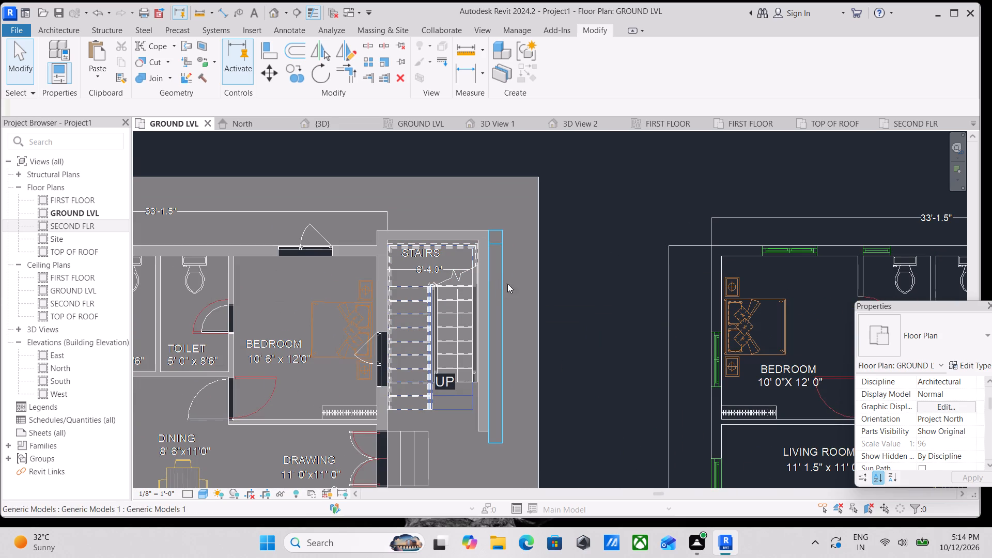
{"action": "scroll", "coordinate": [512, 313], "scroll_direction": "up", "scroll_amount": 3}
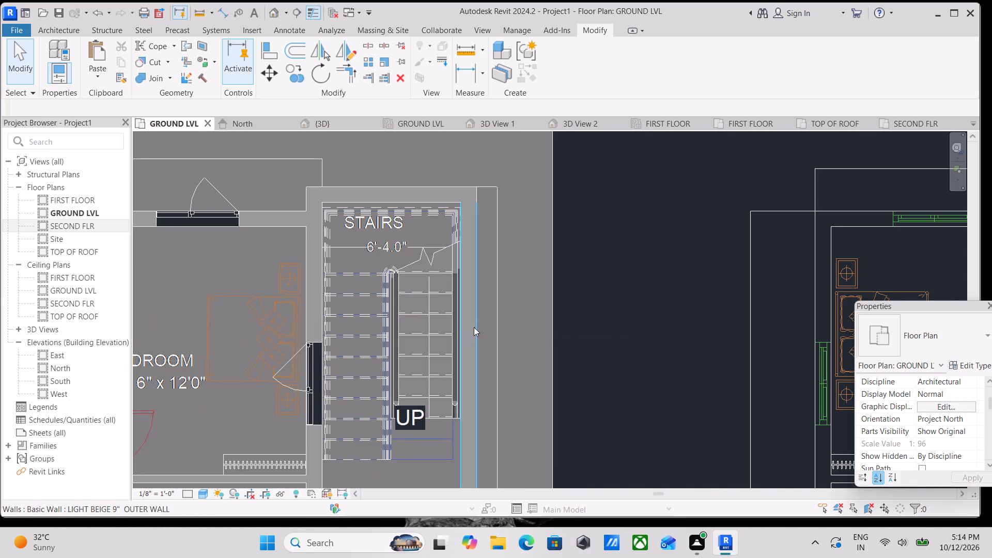
{"action": "scroll", "coordinate": [495, 317], "scroll_direction": "down", "scroll_amount": 2}
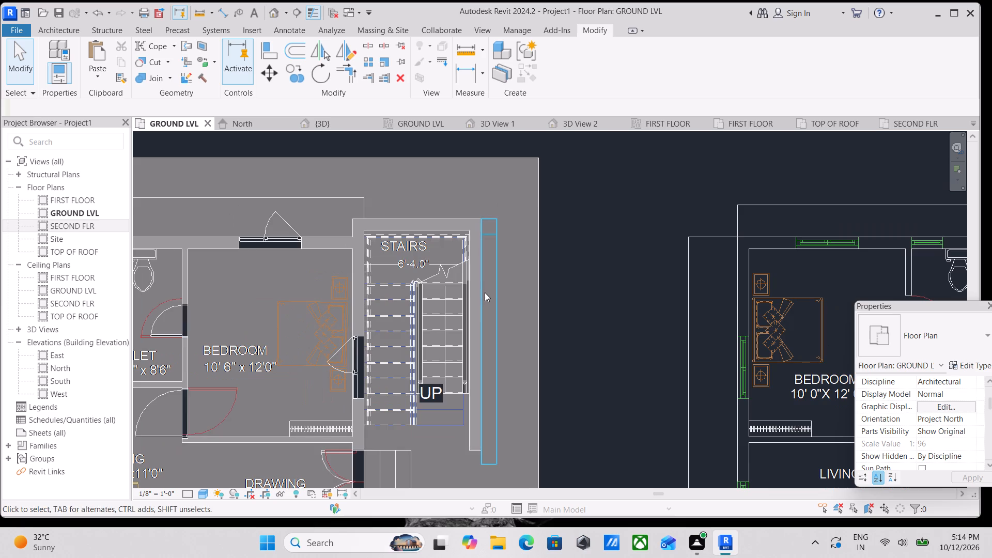
{"action": "scroll", "coordinate": [484, 292], "scroll_direction": "down", "scroll_amount": 2}
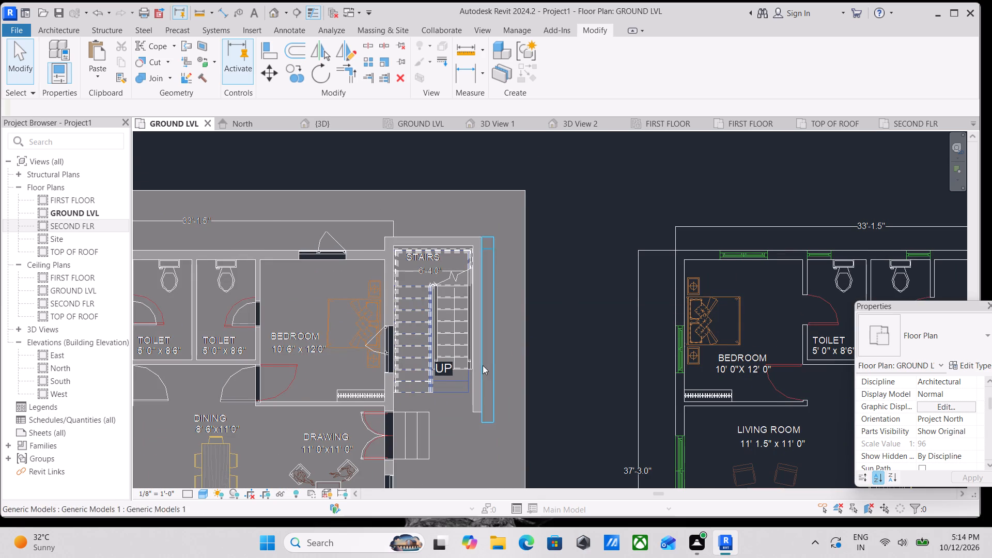
{"action": "scroll", "coordinate": [473, 360], "scroll_direction": "up", "scroll_amount": 2}
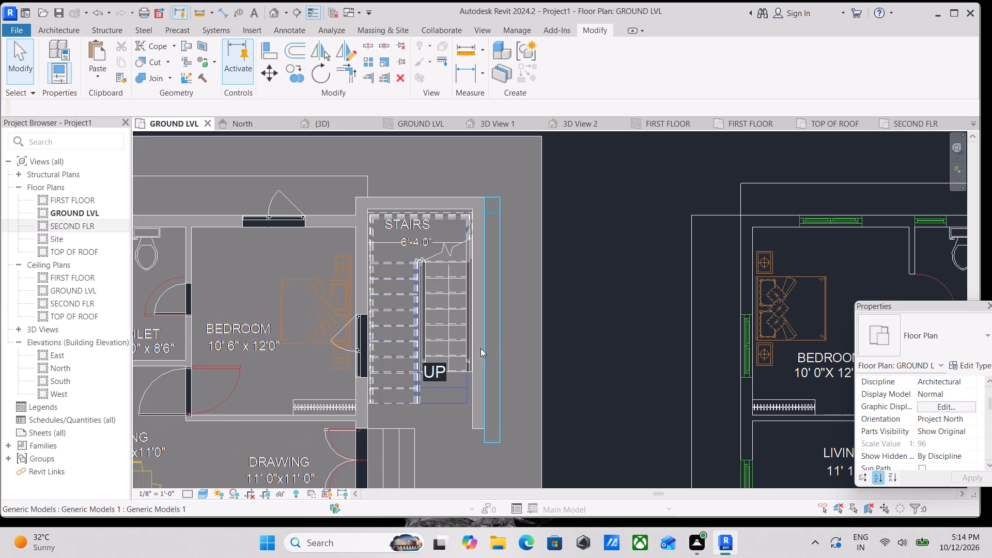
{"action": "scroll", "coordinate": [495, 315], "scroll_direction": "down", "scroll_amount": 2}
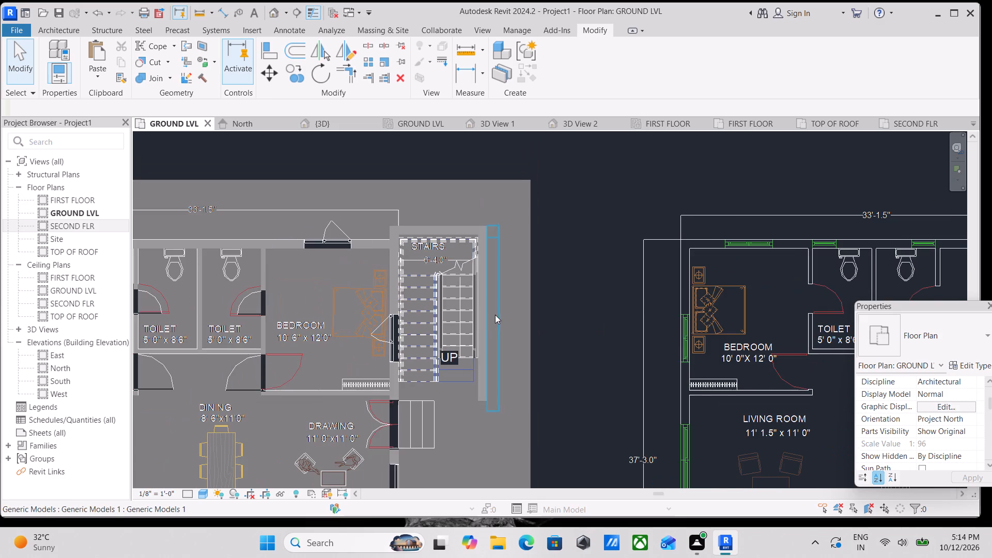
{"action": "scroll", "coordinate": [489, 337], "scroll_direction": "down", "scroll_amount": 1}
{"action": "middle_click_drag", "start_coordinate": [489, 337], "coordinate": [513, 257]}
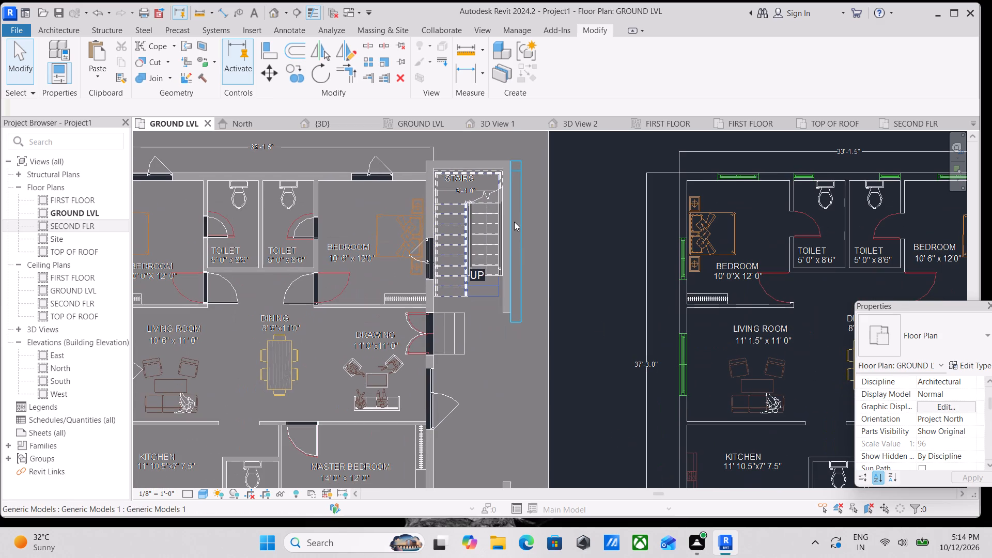
{"action": "scroll", "coordinate": [494, 183], "scroll_direction": "up", "scroll_amount": 4}
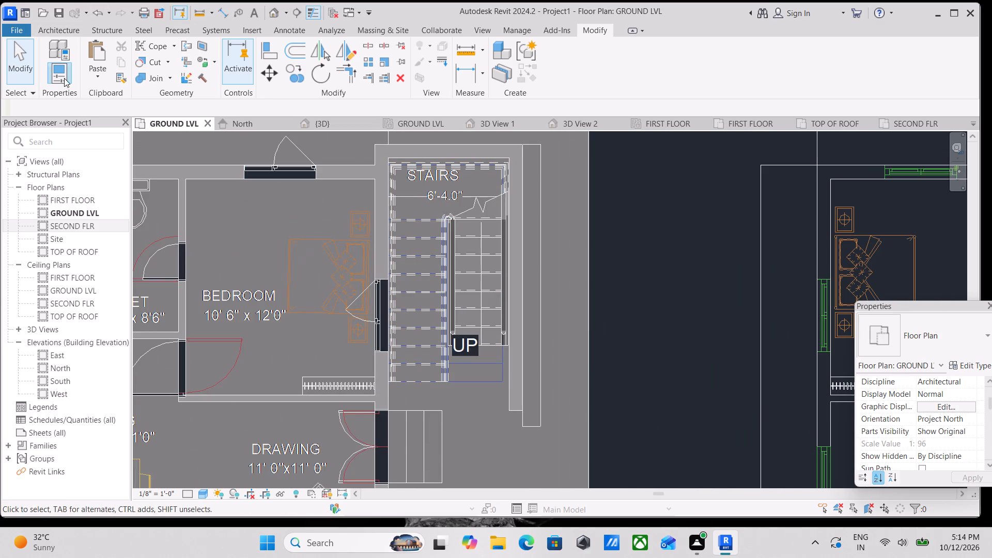
{"action": "key", "text": "w"}
{"action": "key", "text": "a"}
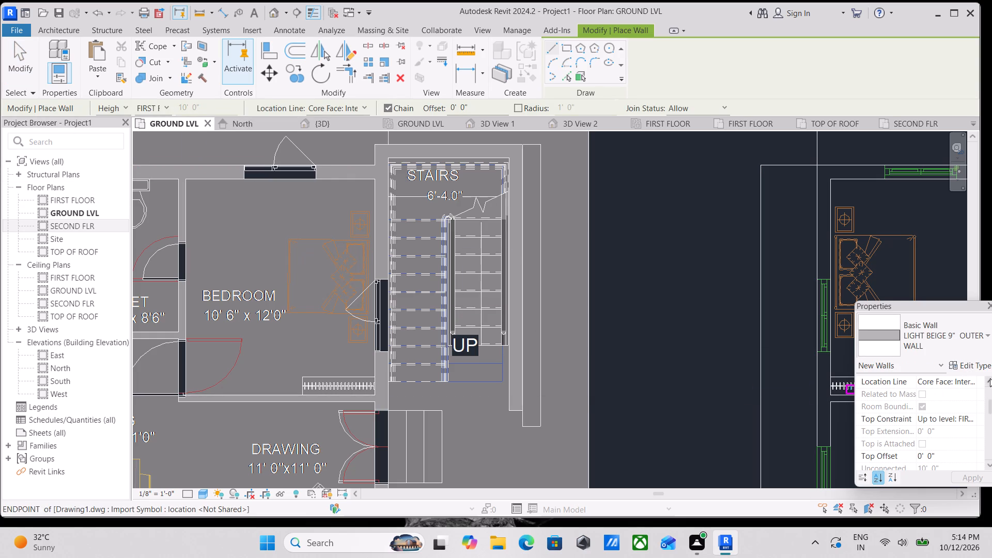
{"action": "left_click", "coordinate": [990, 337]}
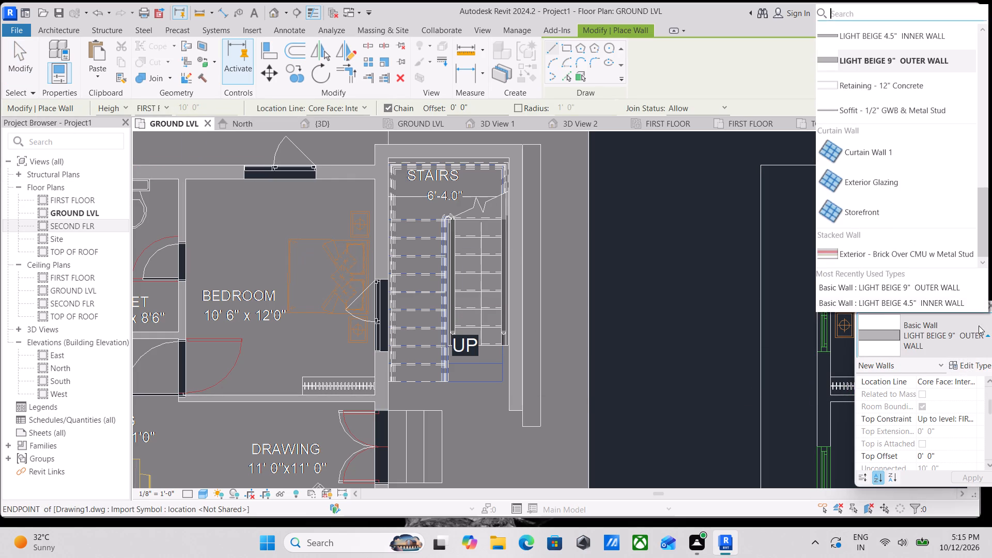
{"action": "left_click", "coordinate": [841, 212]}
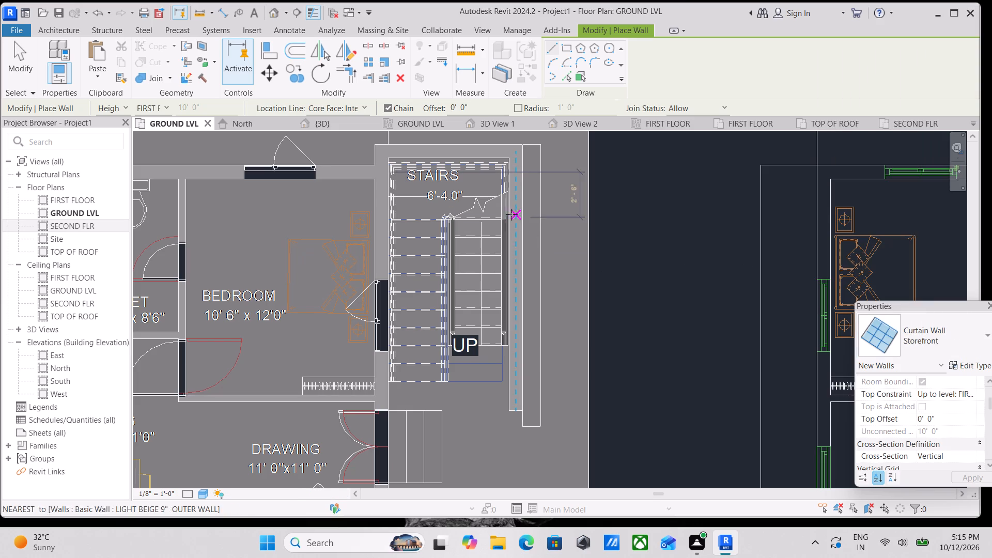
{"action": "left_click", "coordinate": [518, 175]}
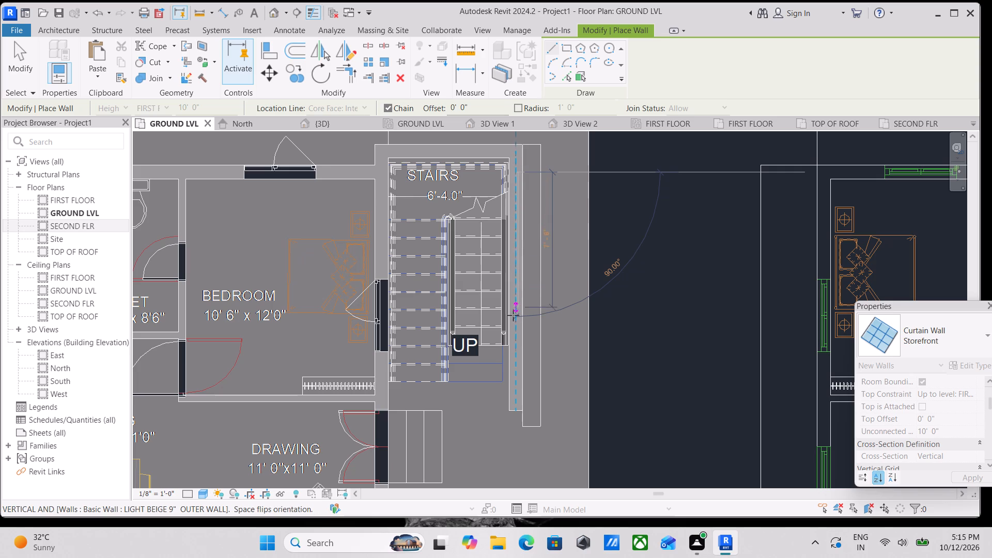
{"action": "left_click", "coordinate": [515, 210]}
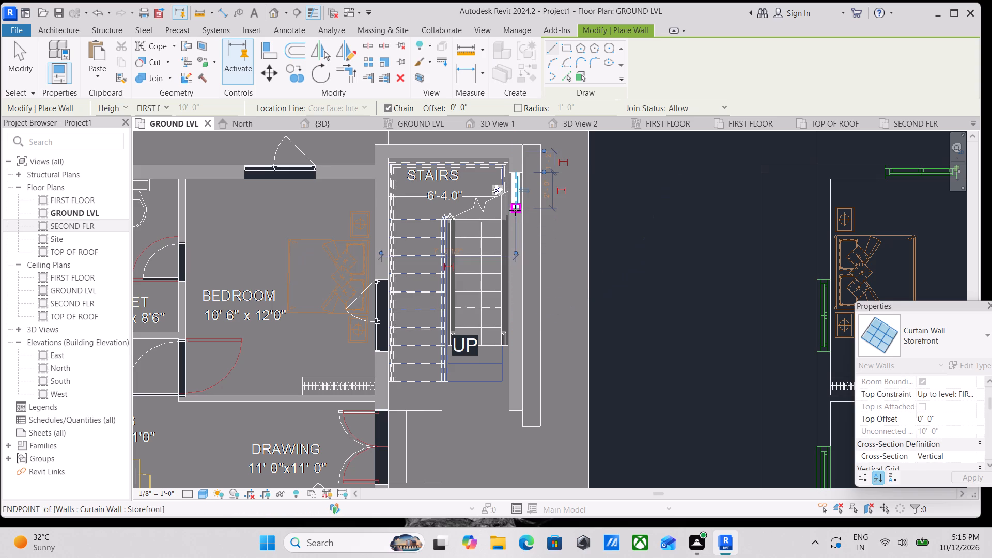
{"action": "key", "text": "Escape"}
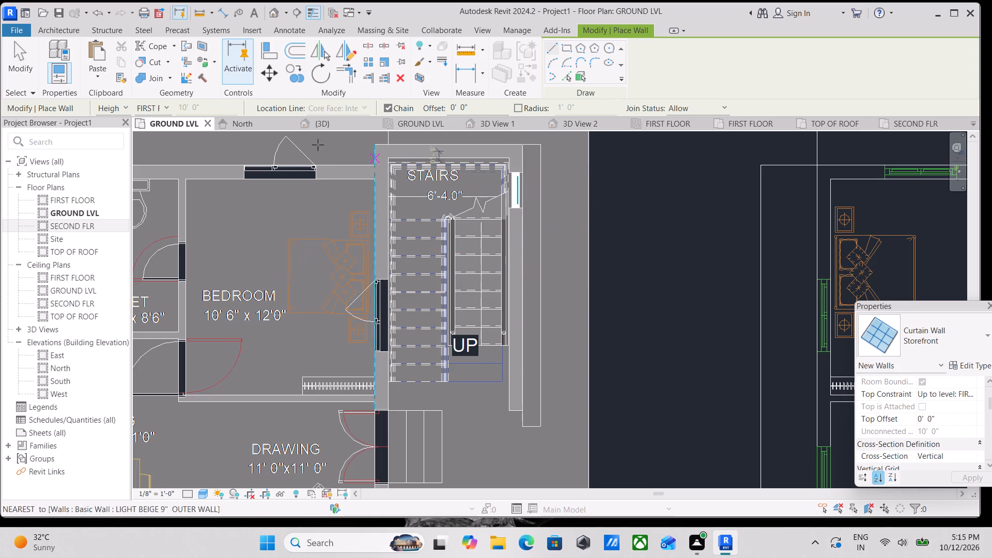
{"action": "key", "text": "Escape"}
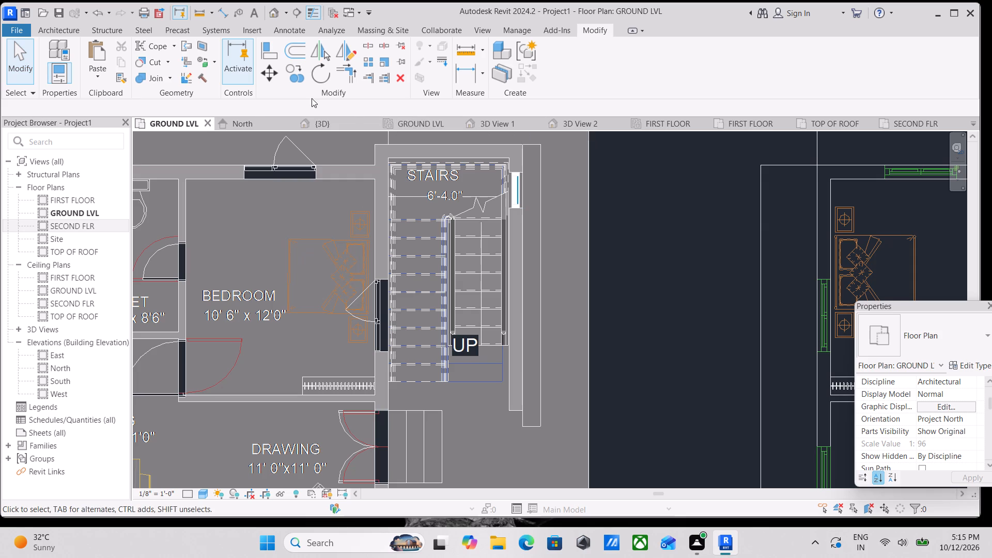
In the 3D right view, stretch the Storefront curtain wall's top to just below the tower's roof band, a top offset of about 18'-1".
{"action": "left_click", "coordinate": [332, 122]}
{"action": "scroll", "coordinate": [517, 278], "scroll_direction": "down", "scroll_amount": 2}
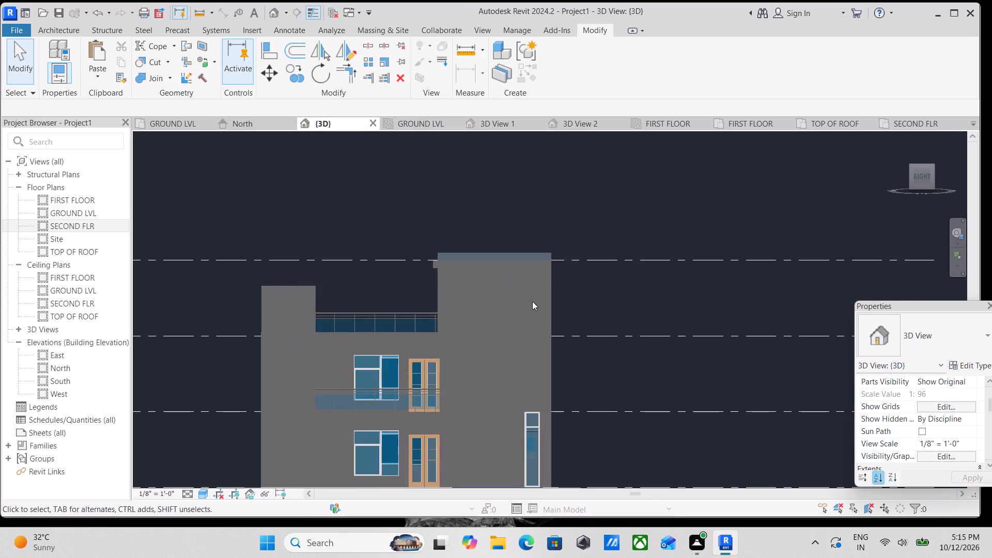
{"action": "middle_click_drag", "start_coordinate": [532, 303], "coordinate": [506, 219]}
{"action": "scroll", "coordinate": [513, 345], "scroll_direction": "up", "scroll_amount": 7}
{"action": "left_click", "coordinate": [505, 317]}
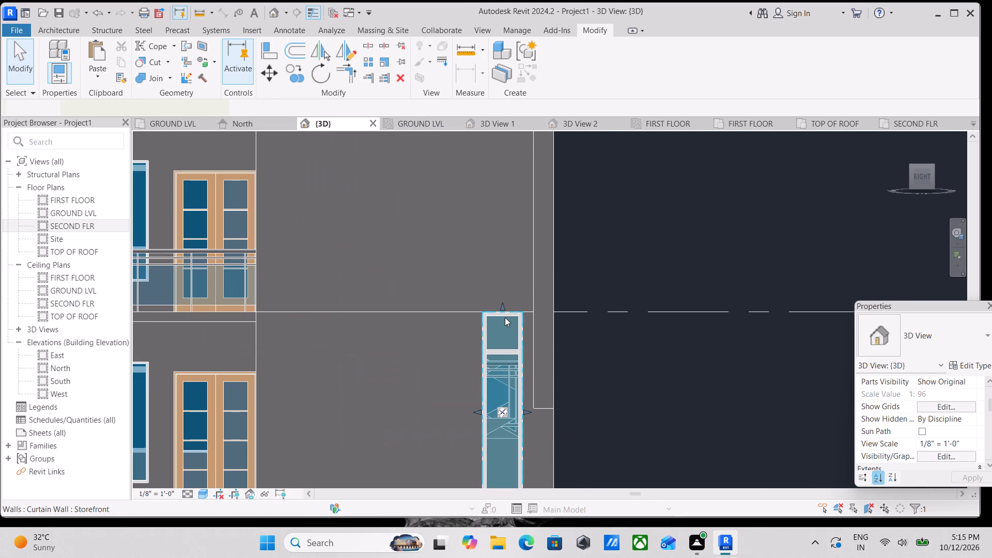
{"action": "left_click_drag", "start_coordinate": [504, 306], "coordinate": [489, 193]}
{"action": "scroll", "coordinate": [489, 192], "scroll_direction": "down", "scroll_amount": 5}
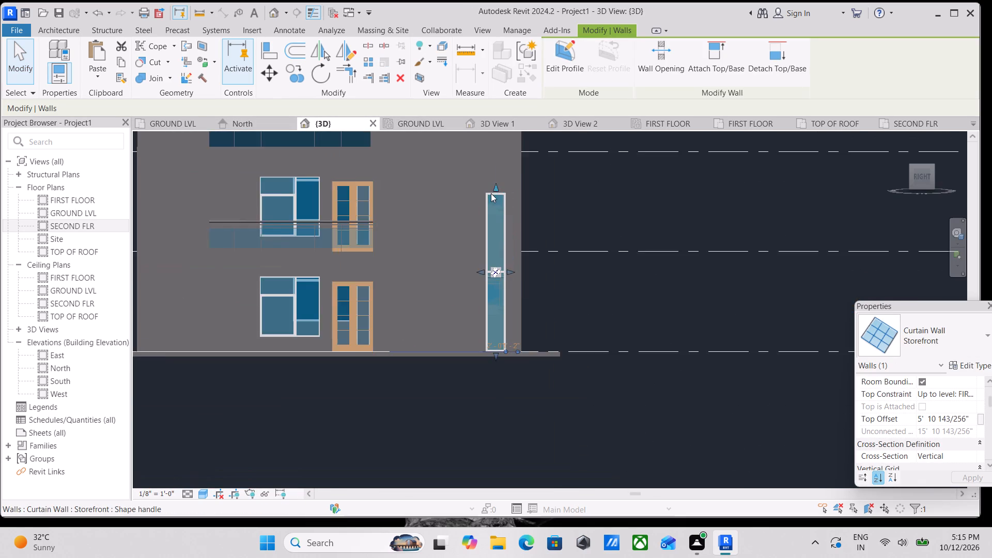
{"action": "scroll", "coordinate": [491, 193], "scroll_direction": "down", "scroll_amount": 1}
{"action": "middle_click_drag", "start_coordinate": [491, 193], "coordinate": [492, 307]}
{"action": "scroll", "coordinate": [490, 308], "scroll_direction": "up", "scroll_amount": 4}
{"action": "left_click_drag", "start_coordinate": [502, 302], "coordinate": [495, 209]}
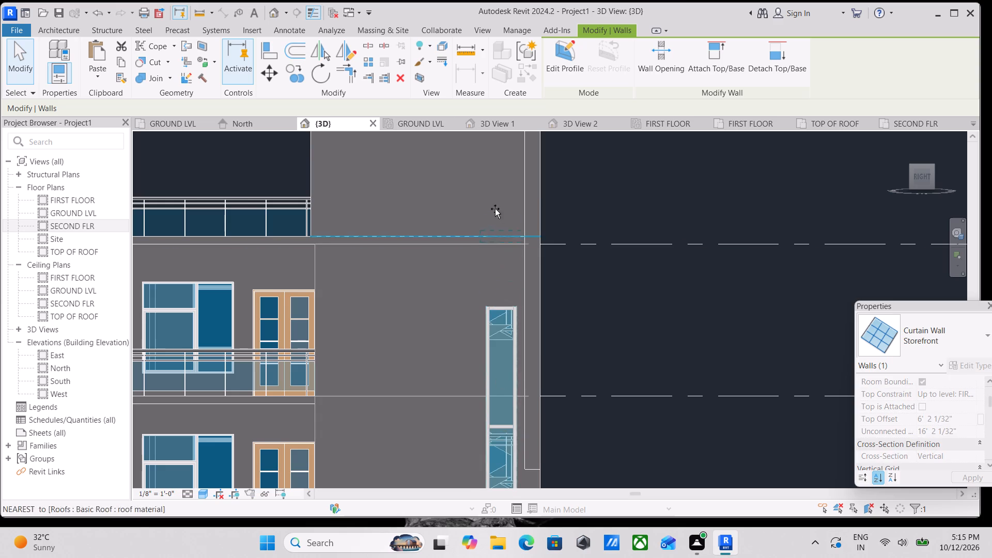
{"action": "left_click_drag", "start_coordinate": [495, 209], "coordinate": [492, 178]}
{"action": "scroll", "coordinate": [492, 176], "scroll_direction": "down", "scroll_amount": 5}
{"action": "middle_click_drag", "start_coordinate": [492, 178], "coordinate": [487, 263]}
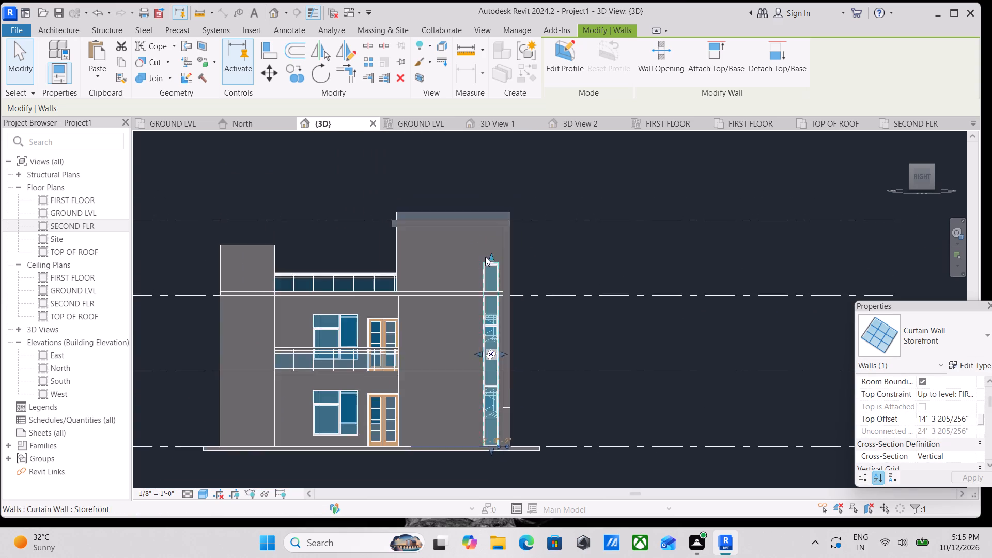
{"action": "scroll", "coordinate": [485, 257], "scroll_direction": "up", "scroll_amount": 7}
{"action": "left_click_drag", "start_coordinate": [501, 258], "coordinate": [501, 251]}
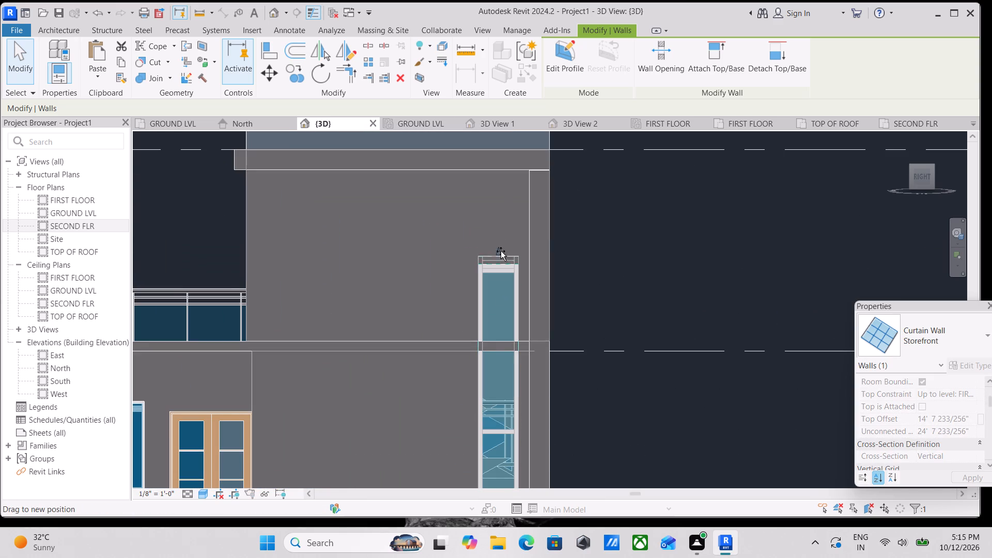
{"action": "left_click_drag", "start_coordinate": [501, 251], "coordinate": [495, 188]}
{"action": "scroll", "coordinate": [495, 188], "scroll_direction": "down", "scroll_amount": 3}
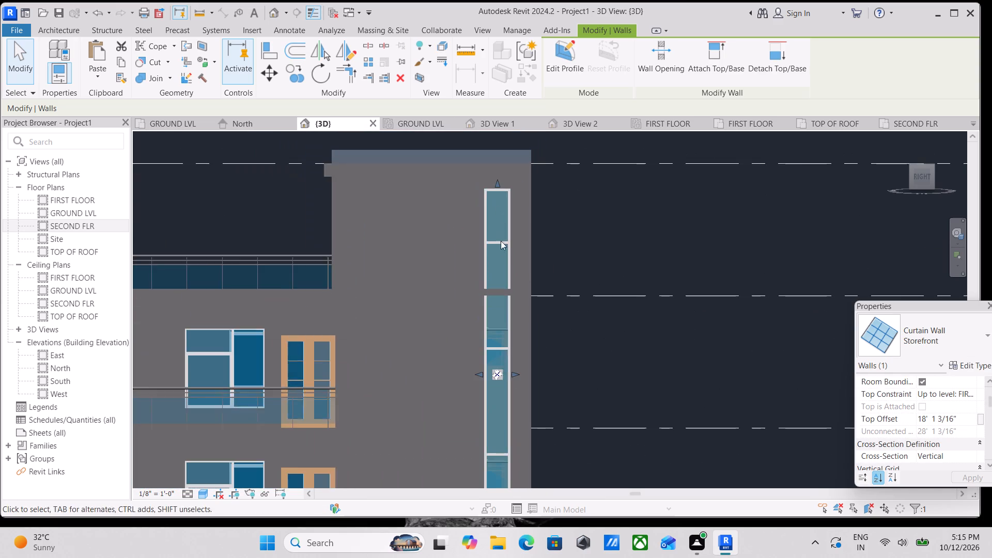
{"action": "scroll", "coordinate": [503, 295], "scroll_direction": "down", "scroll_amount": 1}
{"action": "key", "text": "Escape"}
Examine the Storefront curtain wall's lower end at ground level beside the frame's vertical band.
{"action": "middle_click_drag", "start_coordinate": [513, 324], "coordinate": [519, 259]}
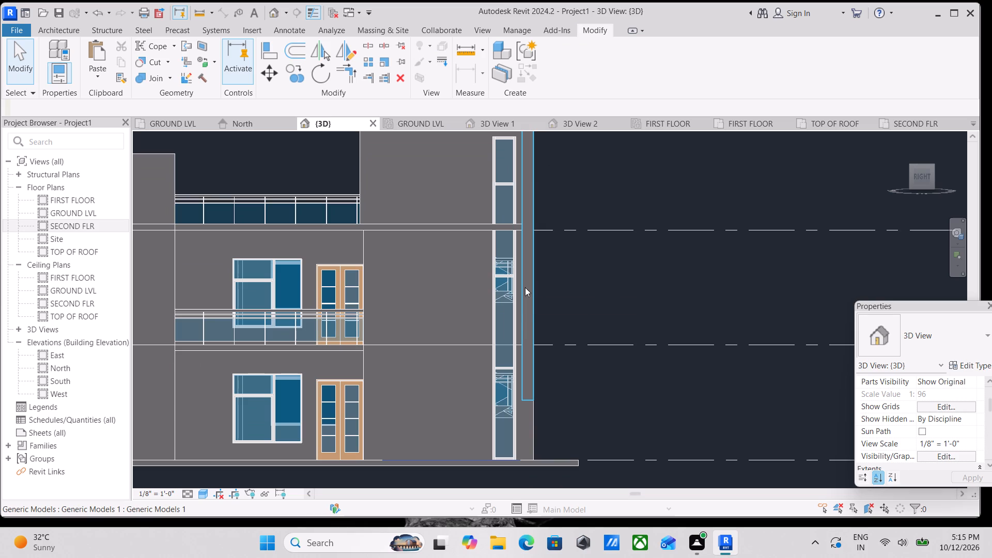
{"action": "scroll", "coordinate": [537, 395], "scroll_direction": "down", "scroll_amount": 1}
{"action": "scroll", "coordinate": [536, 399], "scroll_direction": "up", "scroll_amount": 5}
{"action": "middle_click_drag", "start_coordinate": [515, 429], "coordinate": [520, 366]}
{"action": "scroll", "coordinate": [476, 339], "scroll_direction": "down", "scroll_amount": 2}
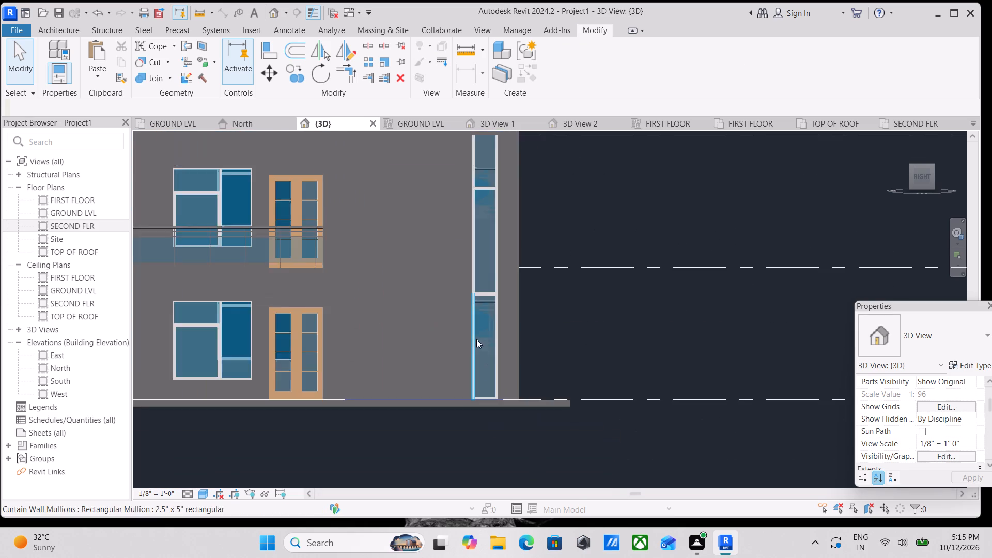
Open the footprint sketch of the roof slab at SECOND FLR that crosses the tall stair window.
{"action": "scroll", "coordinate": [476, 339], "scroll_direction": "down", "scroll_amount": 3}
{"action": "middle_click_drag", "start_coordinate": [456, 320], "coordinate": [464, 438]}
{"action": "left_click", "coordinate": [485, 296]}
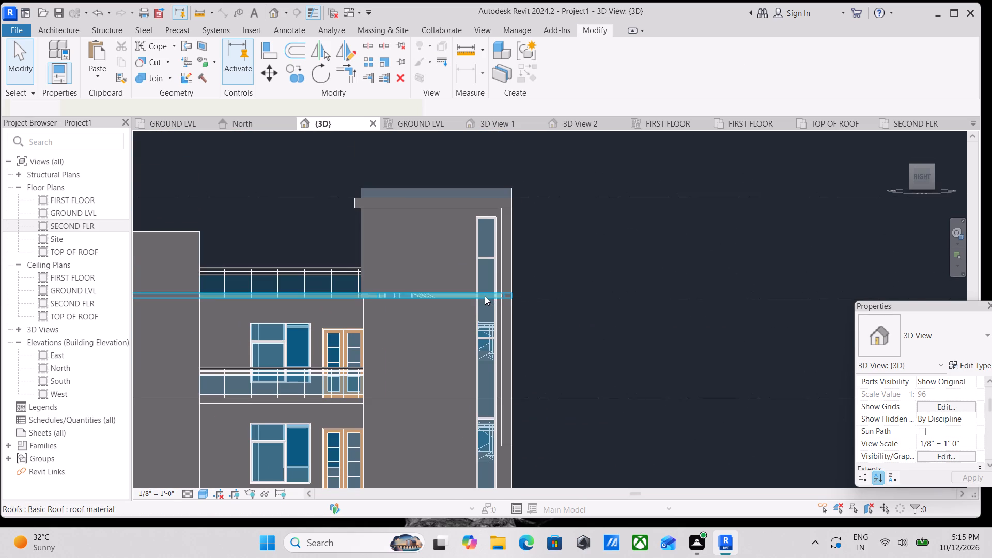
{"action": "scroll", "coordinate": [491, 296], "scroll_direction": "up", "scroll_amount": 8}
{"action": "scroll", "coordinate": [503, 298], "scroll_direction": "down", "scroll_amount": 5}
{"action": "middle_click_drag", "start_coordinate": [504, 298], "coordinate": [515, 353]}
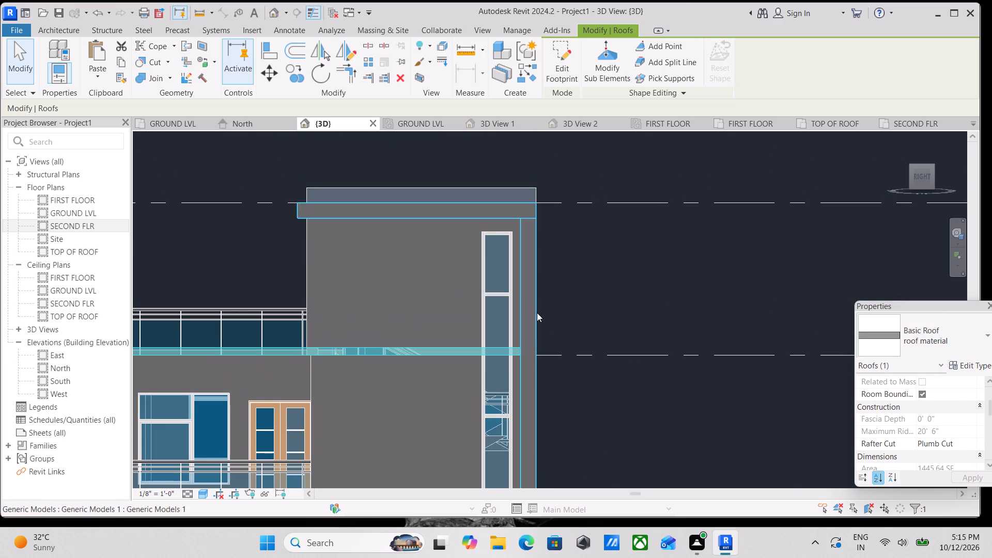
{"action": "scroll", "coordinate": [504, 341], "scroll_direction": "up", "scroll_amount": 3}
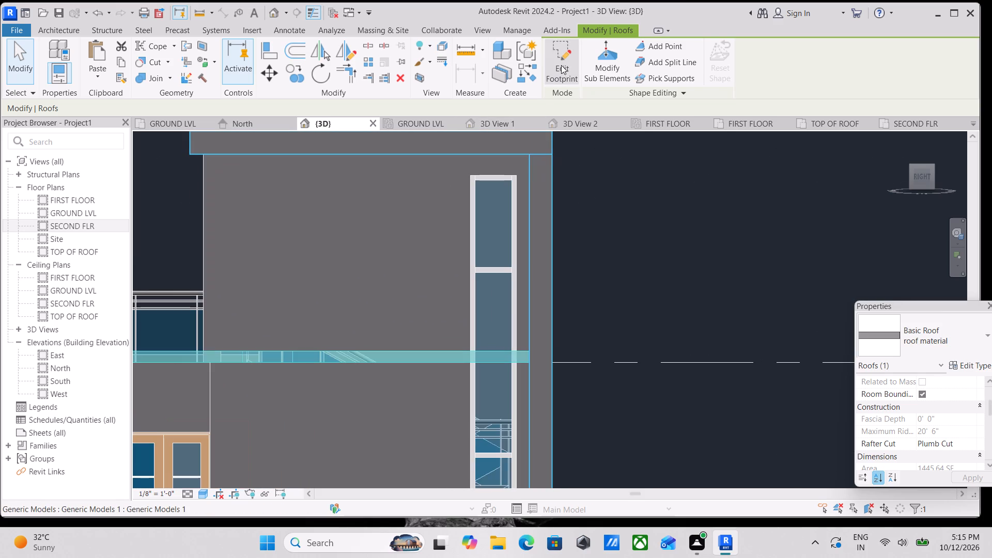
{"action": "left_click", "coordinate": [564, 62]}
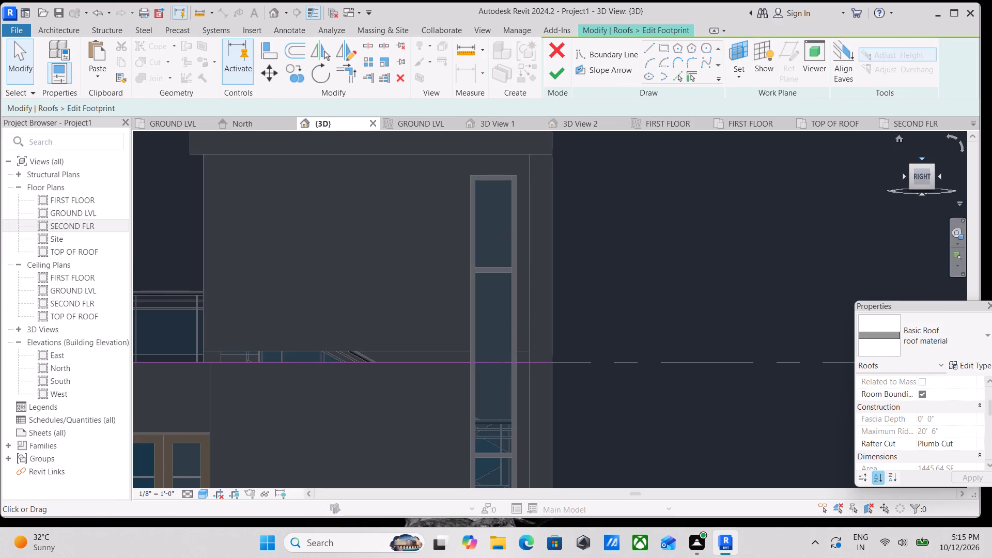
Examine the roof's outer boundary line beside the stairs in plan and 3D where it crosses the stair window, and finish the sketch without edits.
{"action": "left_click", "coordinate": [922, 161]}
{"action": "scroll", "coordinate": [629, 238], "scroll_direction": "up", "scroll_amount": 3}
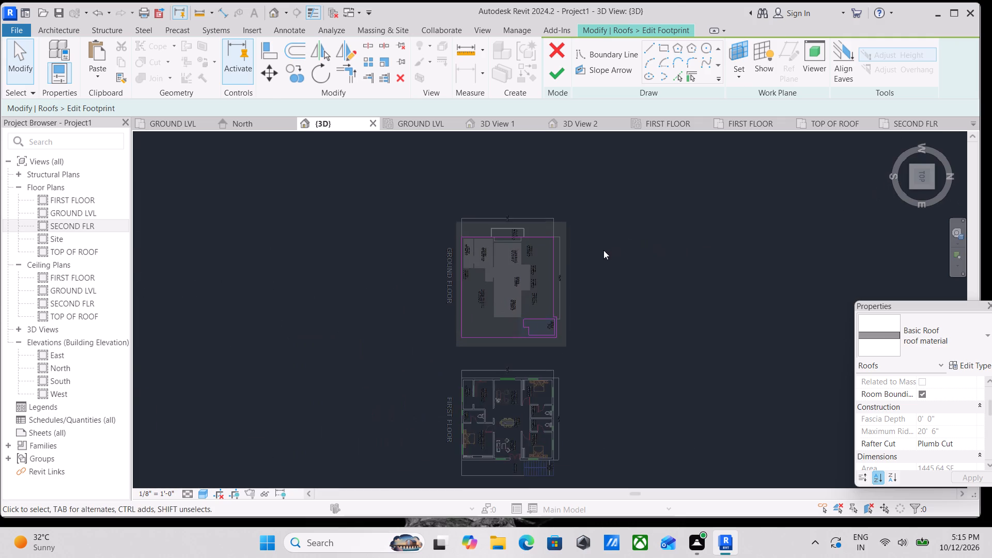
{"action": "scroll", "coordinate": [569, 256], "scroll_direction": "up", "scroll_amount": 10}
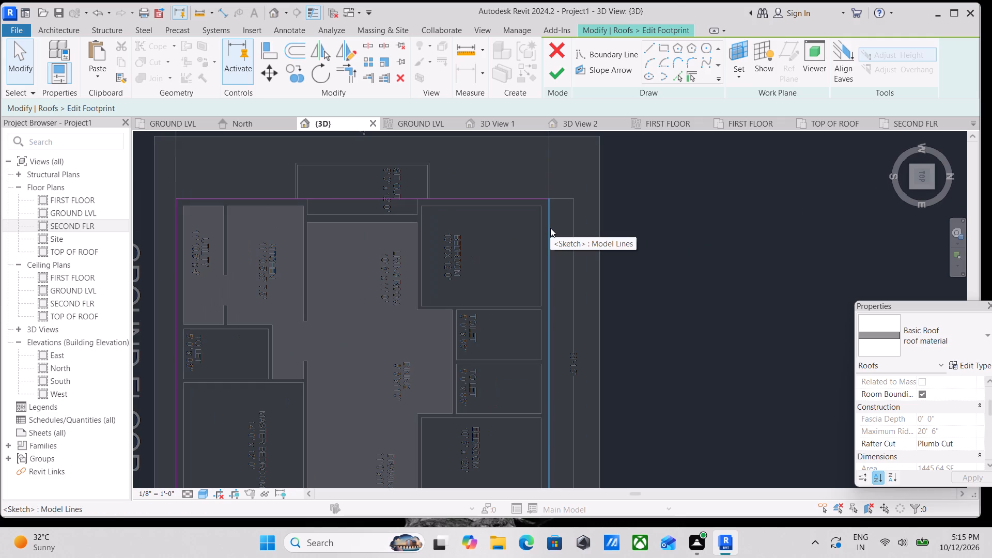
{"action": "scroll", "coordinate": [550, 228], "scroll_direction": "down", "scroll_amount": 4}
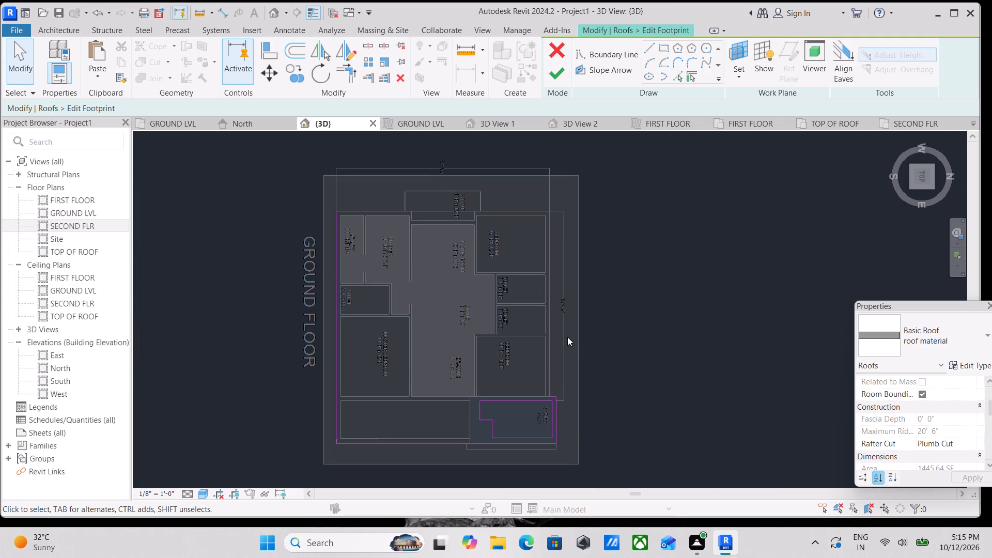
{"action": "scroll", "coordinate": [483, 440], "scroll_direction": "up", "scroll_amount": 3}
{"action": "middle_click_drag", "start_coordinate": [526, 387], "coordinate": [531, 263]}
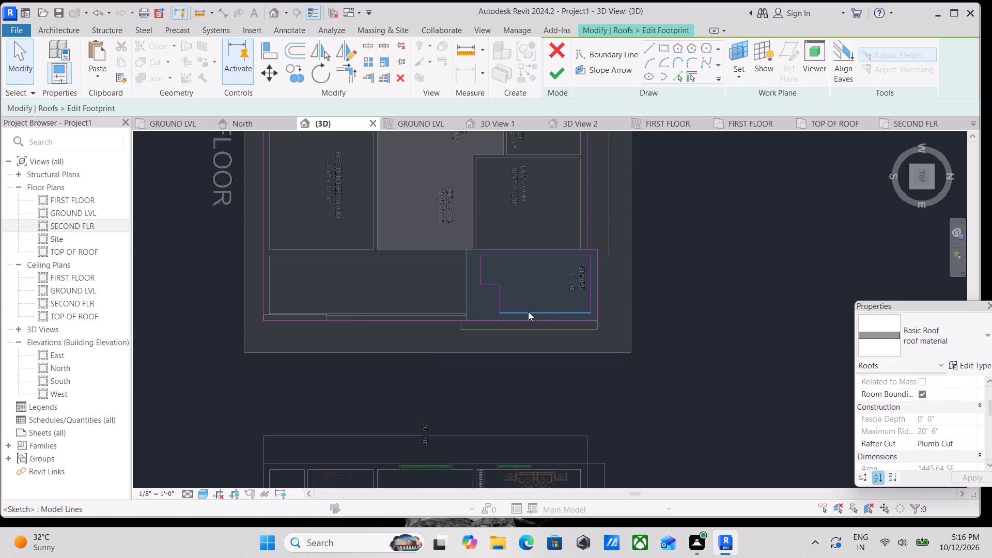
{"action": "scroll", "coordinate": [528, 332], "scroll_direction": "up", "scroll_amount": 4}
{"action": "left_click", "coordinate": [593, 315]}
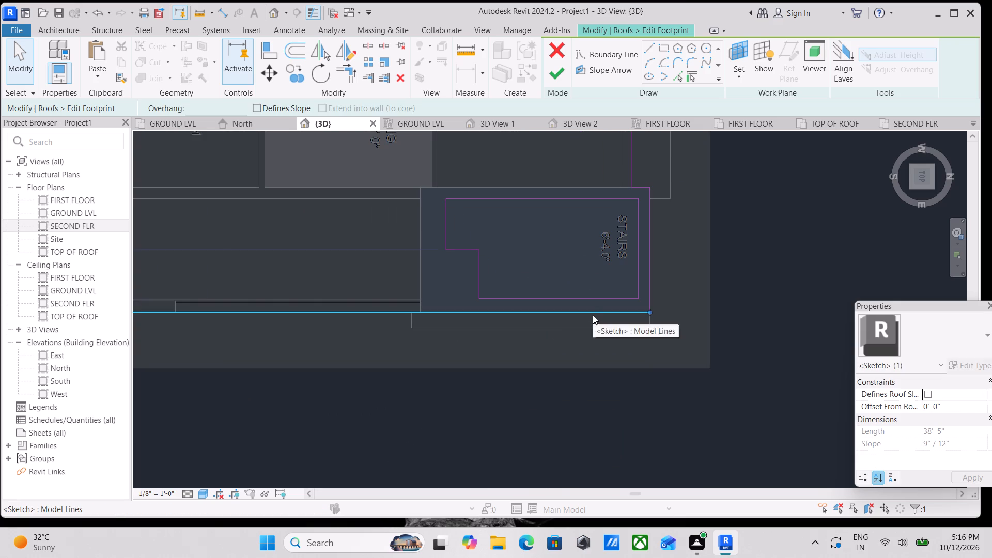
{"action": "scroll", "coordinate": [578, 315], "scroll_direction": "up", "scroll_amount": 2}
{"action": "scroll", "coordinate": [578, 315], "scroll_direction": "down", "scroll_amount": 2}
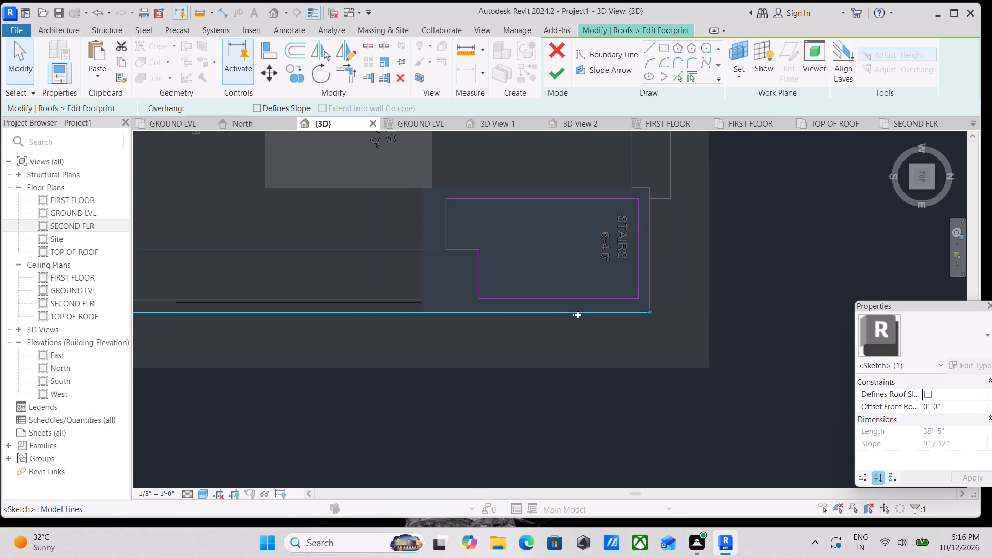
{"action": "scroll", "coordinate": [599, 316], "scroll_direction": "down", "scroll_amount": 2}
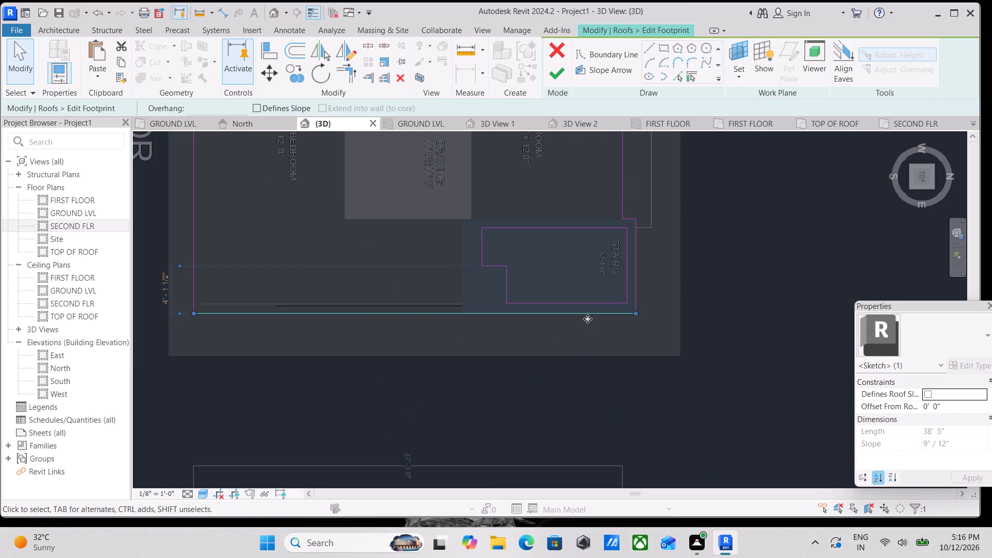
{"action": "scroll", "coordinate": [590, 318], "scroll_direction": "down", "scroll_amount": 1}
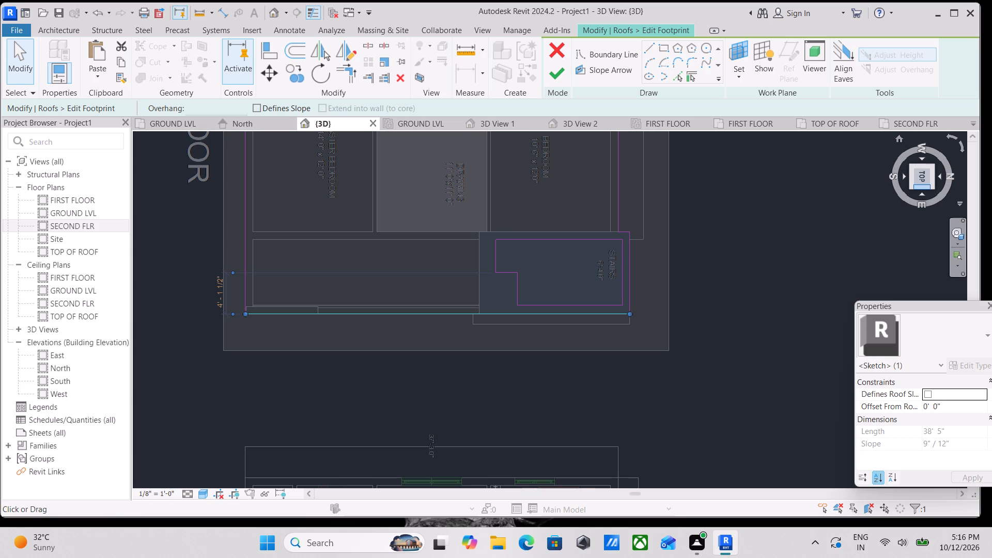
{"action": "left_click", "coordinate": [931, 188]}
{"action": "scroll", "coordinate": [574, 396], "scroll_direction": "up", "scroll_amount": 3}
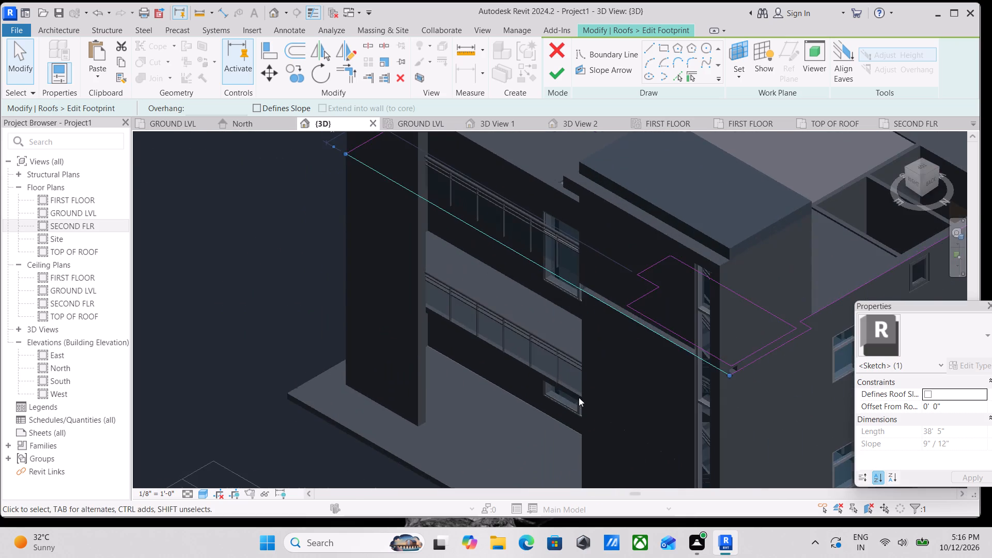
{"action": "scroll", "coordinate": [669, 370], "scroll_direction": "up", "scroll_amount": 4}
{"action": "scroll", "coordinate": [732, 358], "scroll_direction": "up", "scroll_amount": 7}
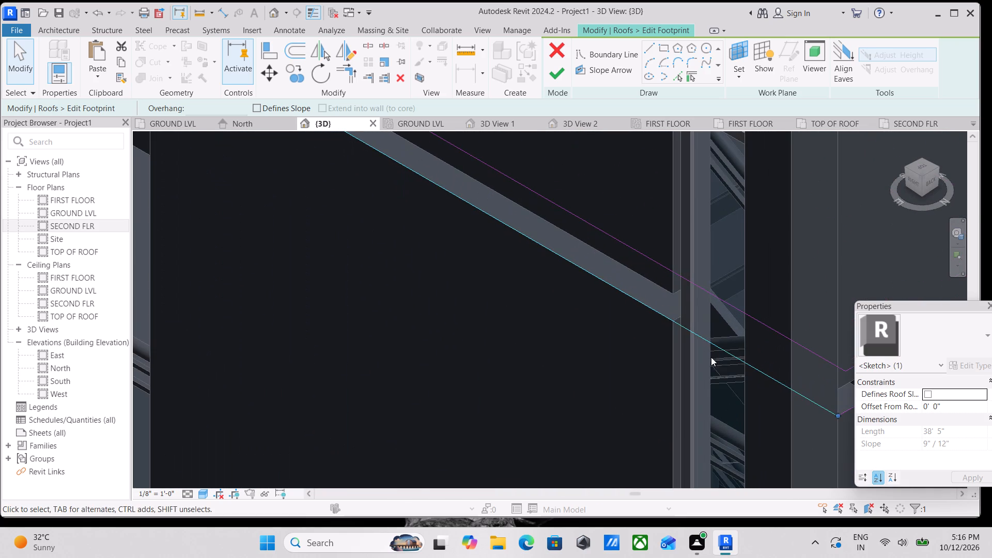
{"action": "scroll", "coordinate": [707, 343], "scroll_direction": "down", "scroll_amount": 7}
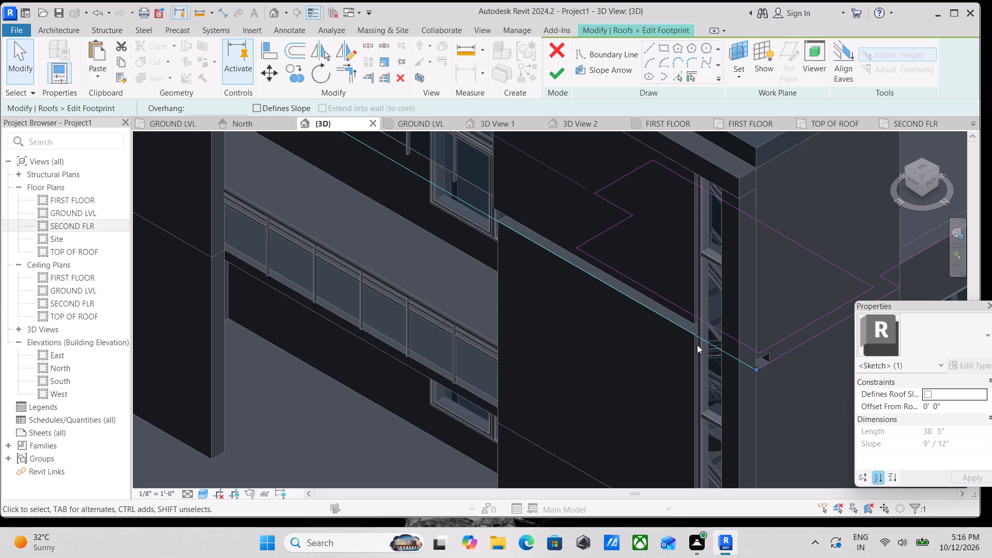
{"action": "scroll", "coordinate": [697, 345], "scroll_direction": "up", "scroll_amount": 6}
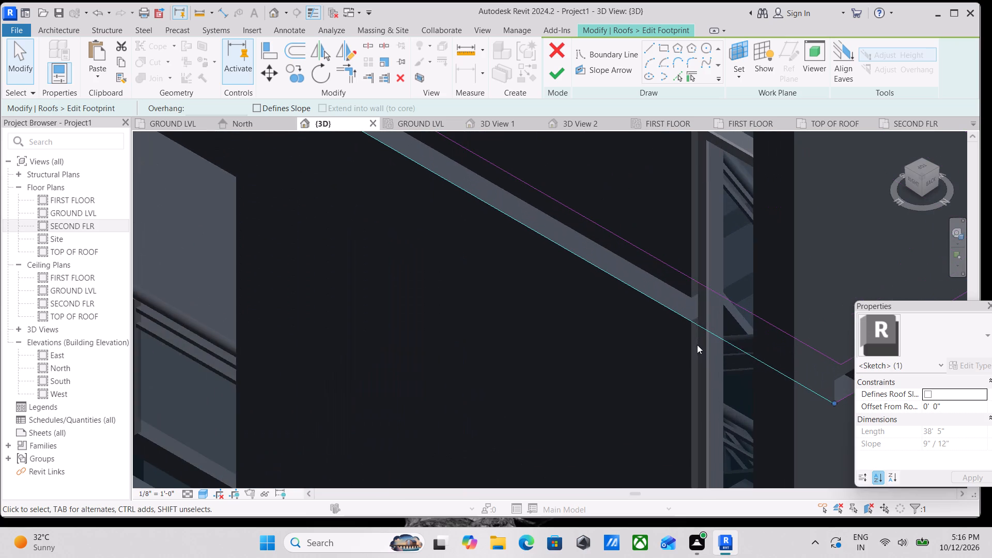
{"action": "scroll", "coordinate": [675, 318], "scroll_direction": "up", "scroll_amount": 4}
{"action": "scroll", "coordinate": [675, 318], "scroll_direction": "down", "scroll_amount": 4}
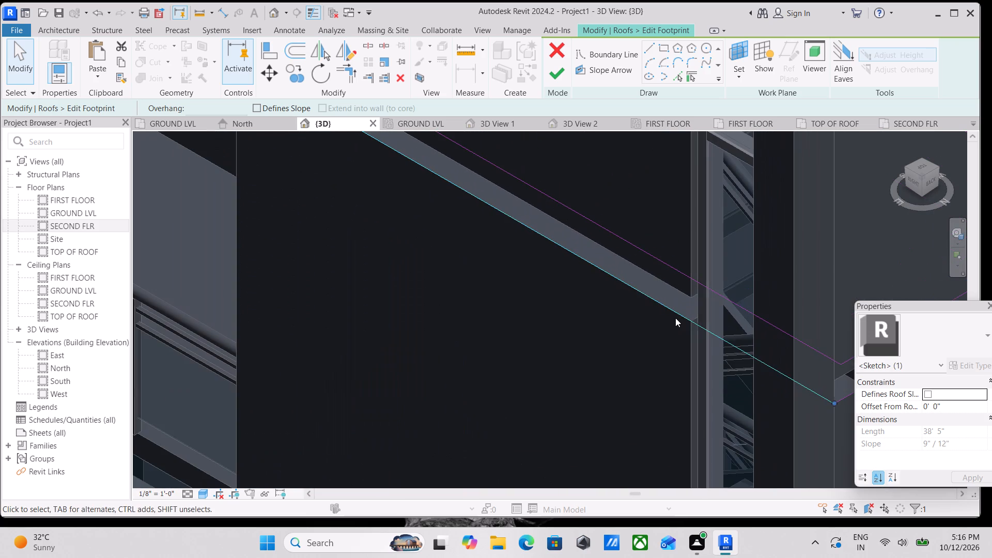
{"action": "left_click", "coordinate": [554, 79]}
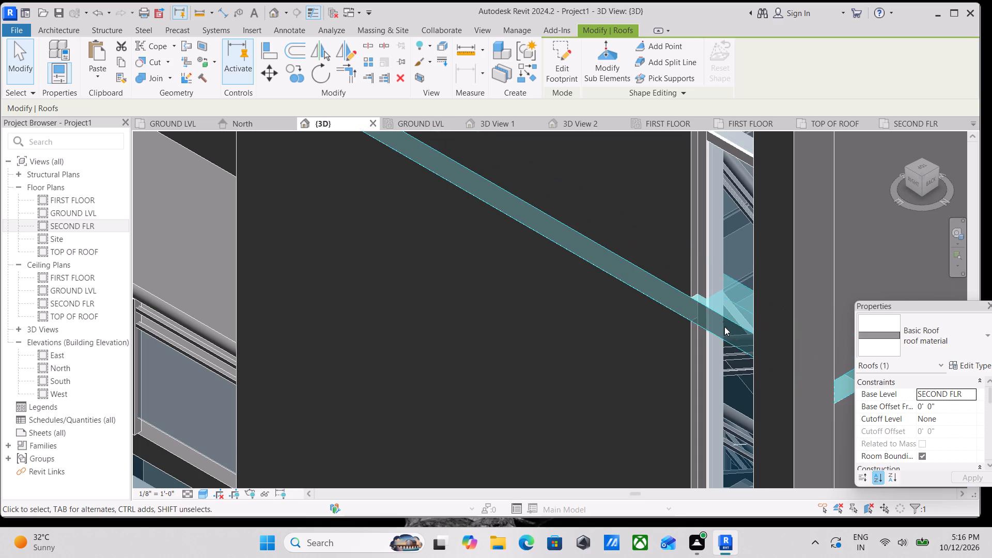
Reopen the footprint sketch of the SECOND FLR roof slab at the stair window.
{"action": "left_click", "coordinate": [717, 321]}
{"action": "left_click", "coordinate": [724, 316]}
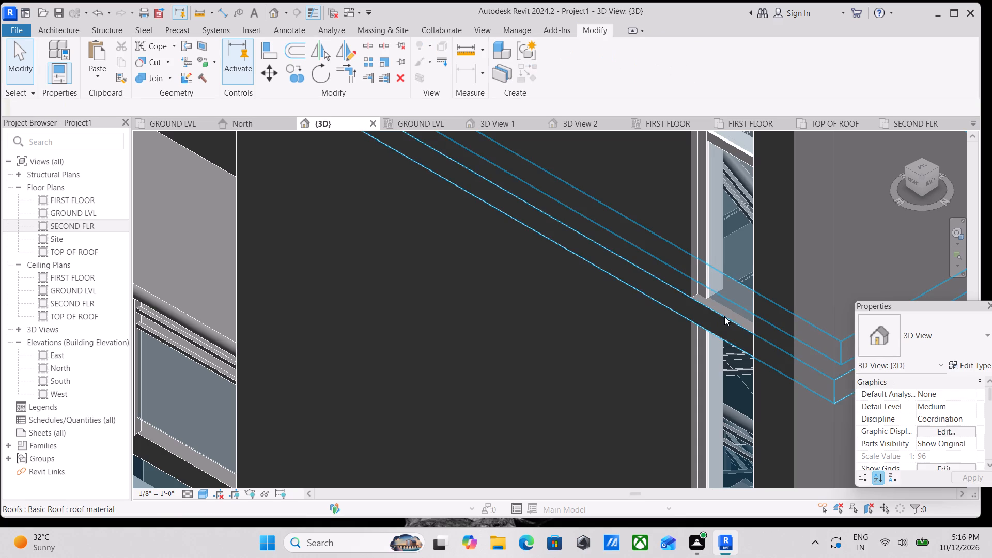
{"action": "scroll", "coordinate": [724, 316], "scroll_direction": "down", "scroll_amount": 3}
{"action": "left_click", "coordinate": [558, 48]}
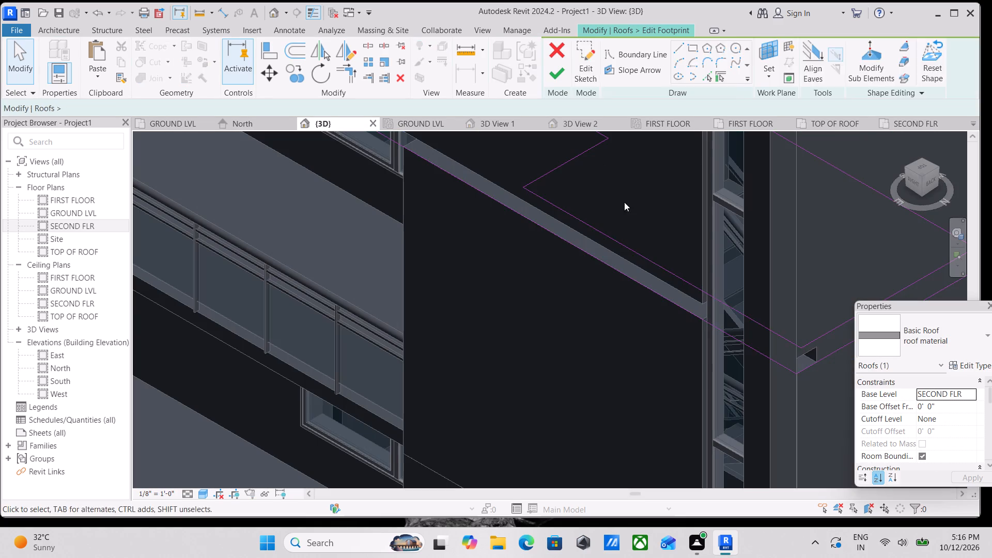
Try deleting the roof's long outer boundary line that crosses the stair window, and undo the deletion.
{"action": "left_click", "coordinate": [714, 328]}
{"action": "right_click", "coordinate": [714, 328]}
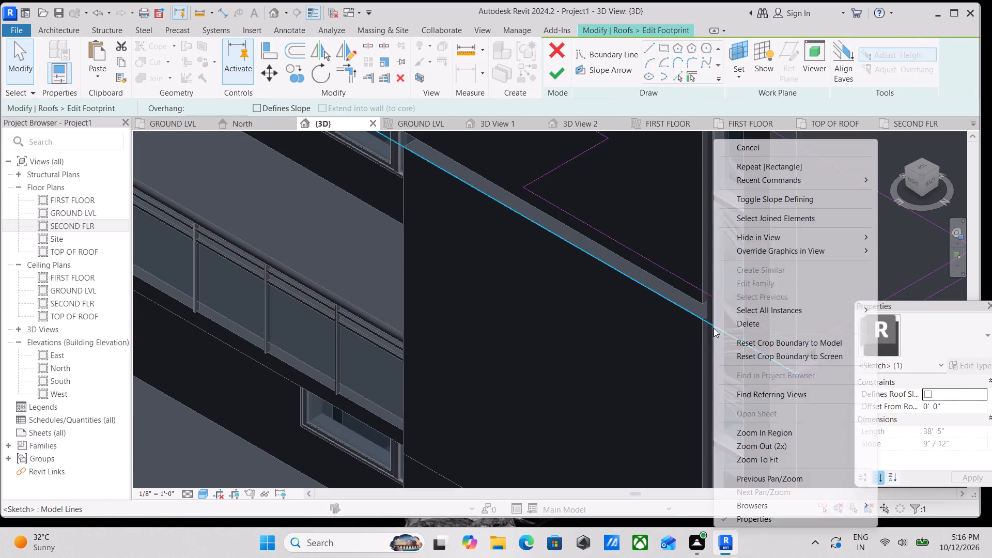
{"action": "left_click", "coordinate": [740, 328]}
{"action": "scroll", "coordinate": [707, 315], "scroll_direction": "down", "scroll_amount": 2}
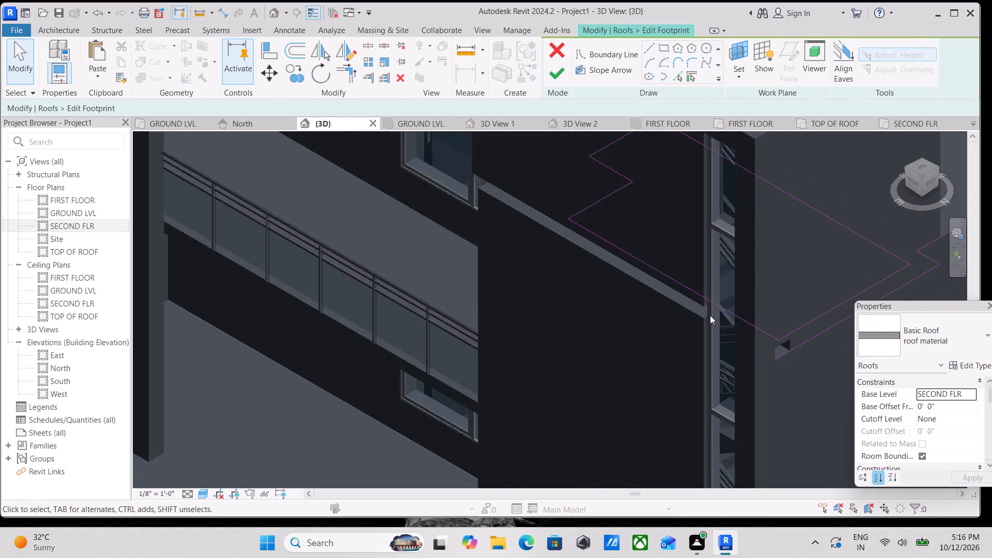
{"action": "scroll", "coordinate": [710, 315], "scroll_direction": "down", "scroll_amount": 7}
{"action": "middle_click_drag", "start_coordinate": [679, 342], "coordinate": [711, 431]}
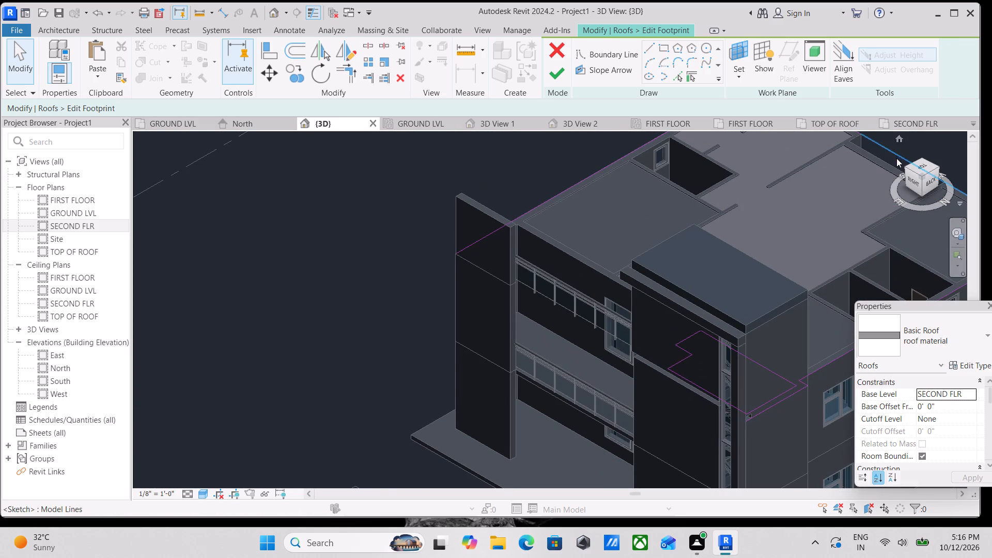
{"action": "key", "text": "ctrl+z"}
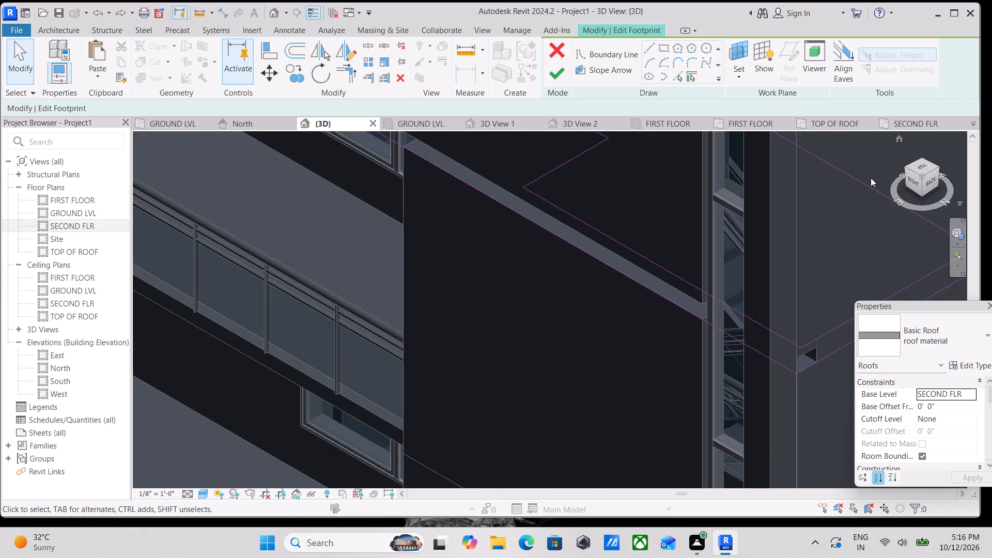
Shorten the roof's long outer boundary line at its stair corner end to about 35' 3".
{"action": "scroll", "coordinate": [734, 216], "scroll_direction": "down", "scroll_amount": 4}
{"action": "middle_click_drag", "start_coordinate": [694, 239], "coordinate": [742, 330], "text": "shift"}
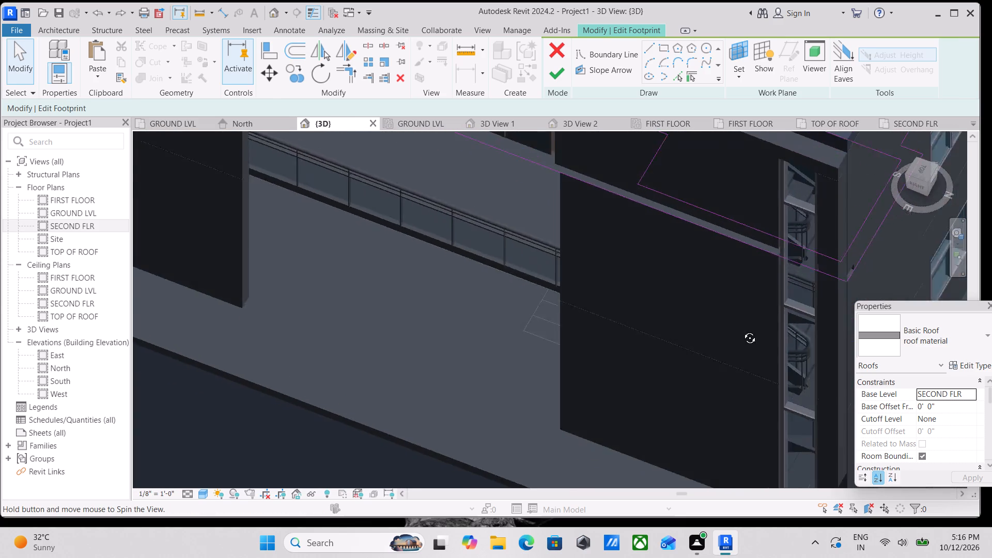
{"action": "middle_click_drag", "start_coordinate": [742, 330], "coordinate": [803, 342], "text": "shift"}
{"action": "middle_click_drag", "start_coordinate": [809, 187], "coordinate": [775, 339]}
{"action": "scroll", "coordinate": [795, 253], "scroll_direction": "up", "scroll_amount": 3}
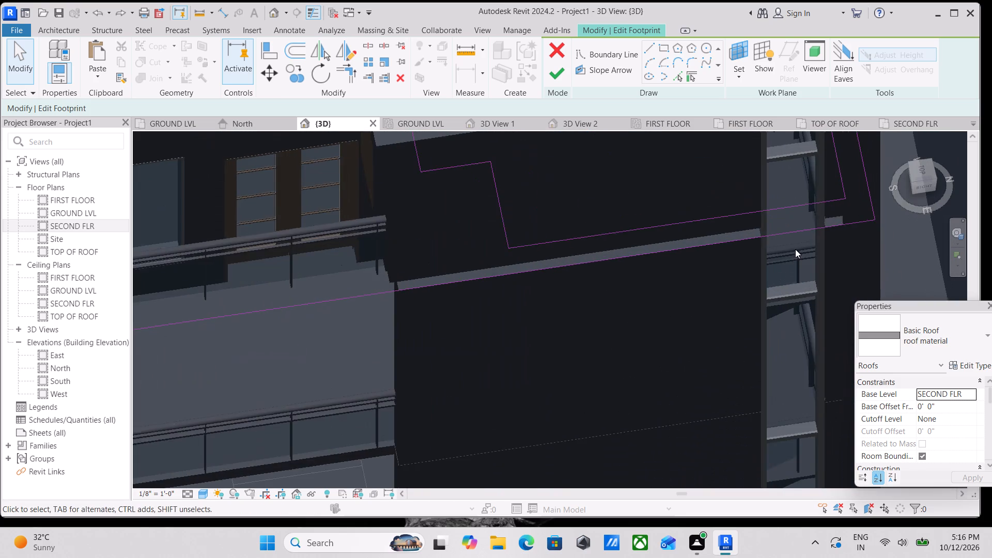
{"action": "middle_click_drag", "start_coordinate": [795, 249], "coordinate": [709, 320]}
{"action": "scroll", "coordinate": [708, 315], "scroll_direction": "up", "scroll_amount": 2}
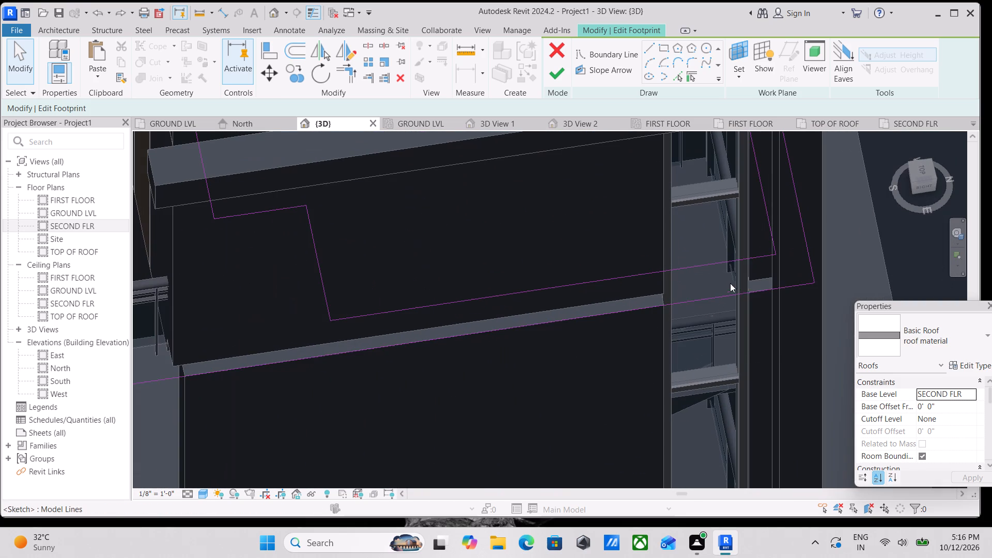
{"action": "left_click", "coordinate": [711, 298]}
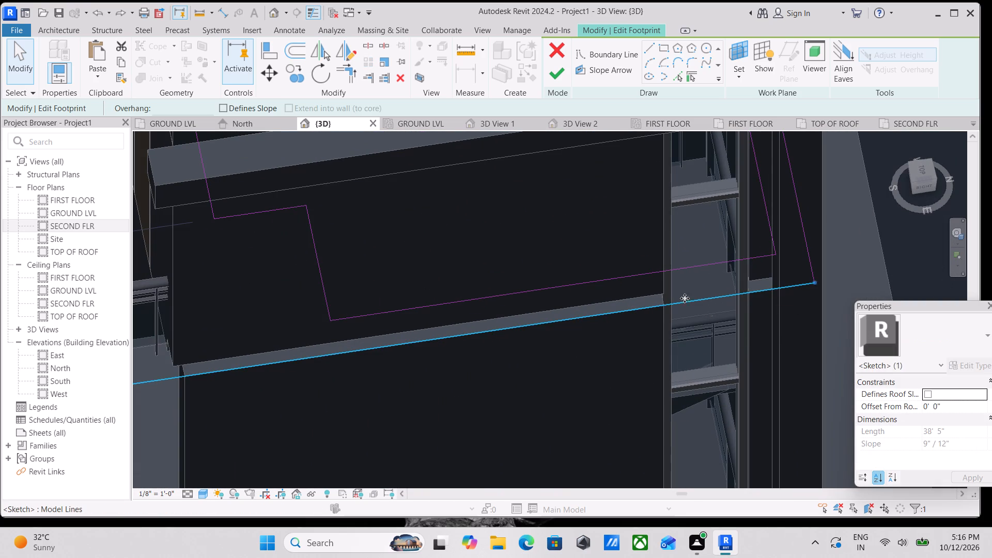
{"action": "scroll", "coordinate": [675, 298], "scroll_direction": "up", "scroll_amount": 3}
{"action": "middle_click_drag", "start_coordinate": [677, 320], "coordinate": [679, 346]}
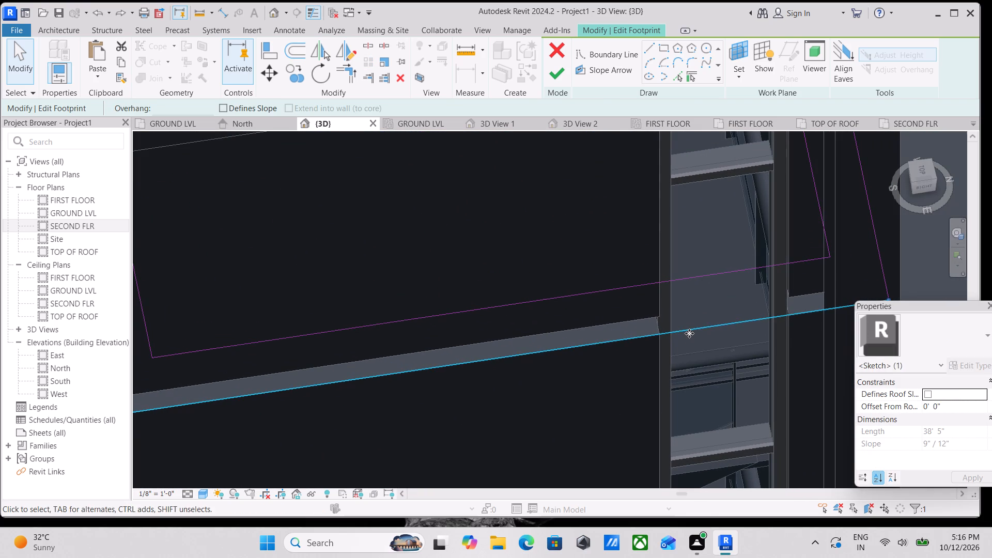
{"action": "left_click", "coordinate": [922, 174]}
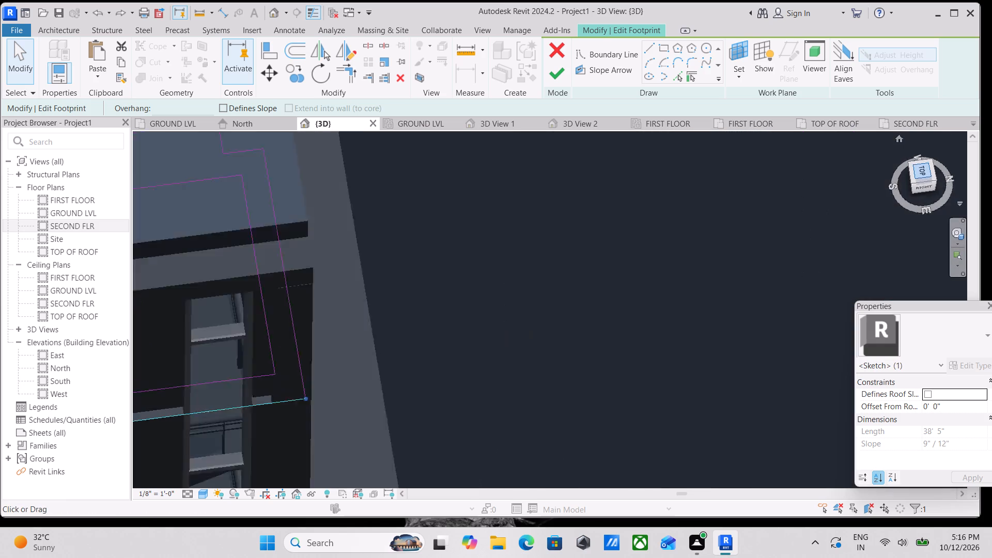
{"action": "scroll", "coordinate": [710, 322], "scroll_direction": "up", "scroll_amount": 3}
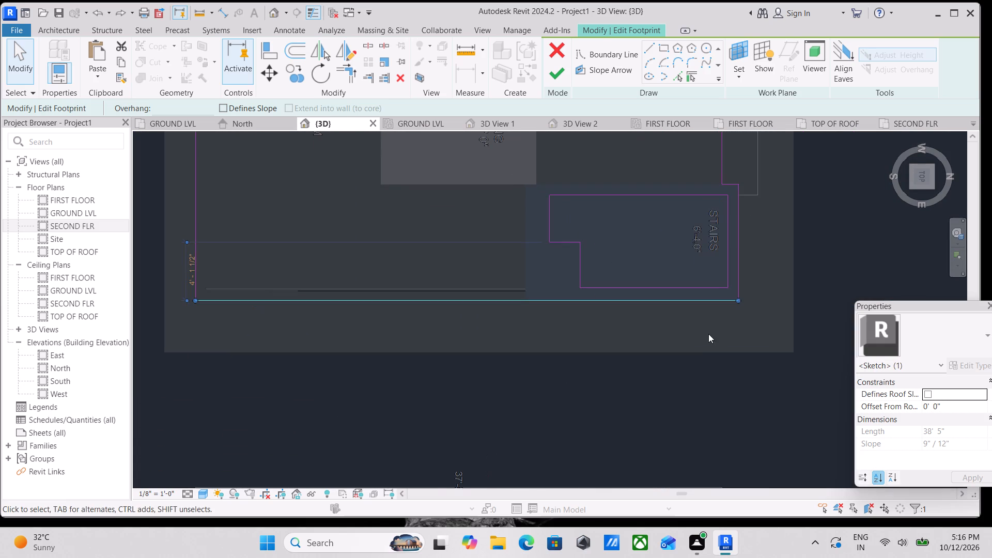
{"action": "scroll", "coordinate": [696, 313], "scroll_direction": "up", "scroll_amount": 3}
{"action": "scroll", "coordinate": [709, 302], "scroll_direction": "down", "scroll_amount": 3}
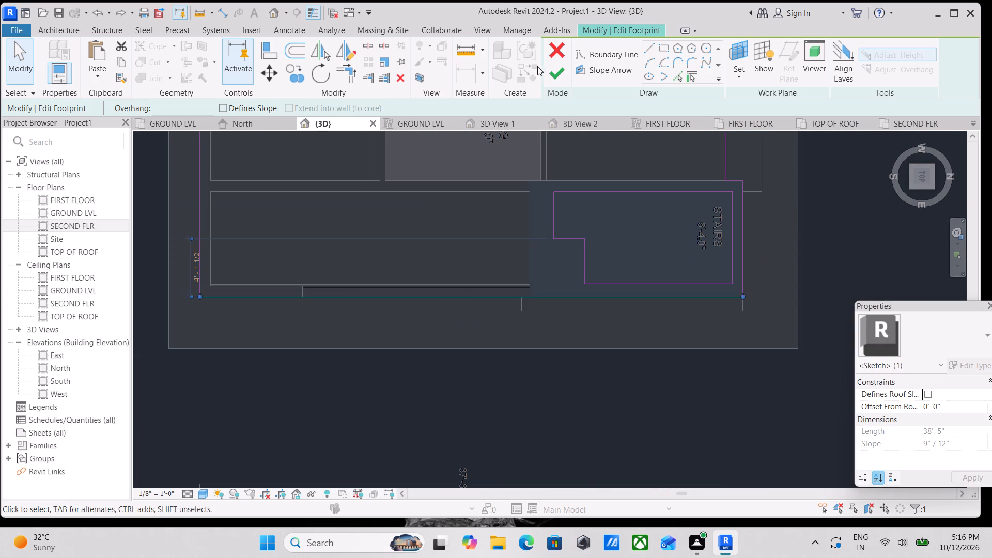
{"action": "left_click", "coordinate": [681, 300]}
{"action": "scroll", "coordinate": [688, 299], "scroll_direction": "up", "scroll_amount": 4}
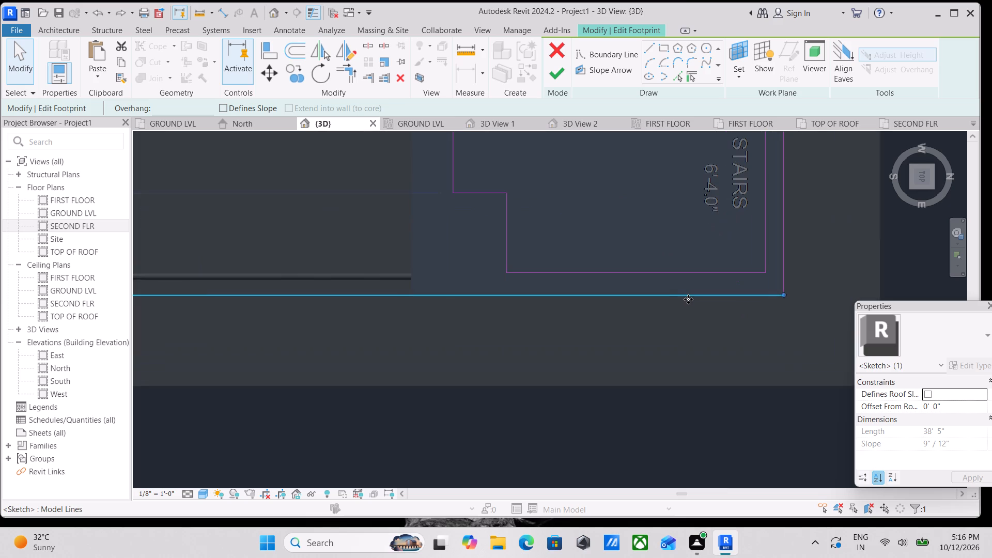
{"action": "scroll", "coordinate": [701, 299], "scroll_direction": "up", "scroll_amount": 3}
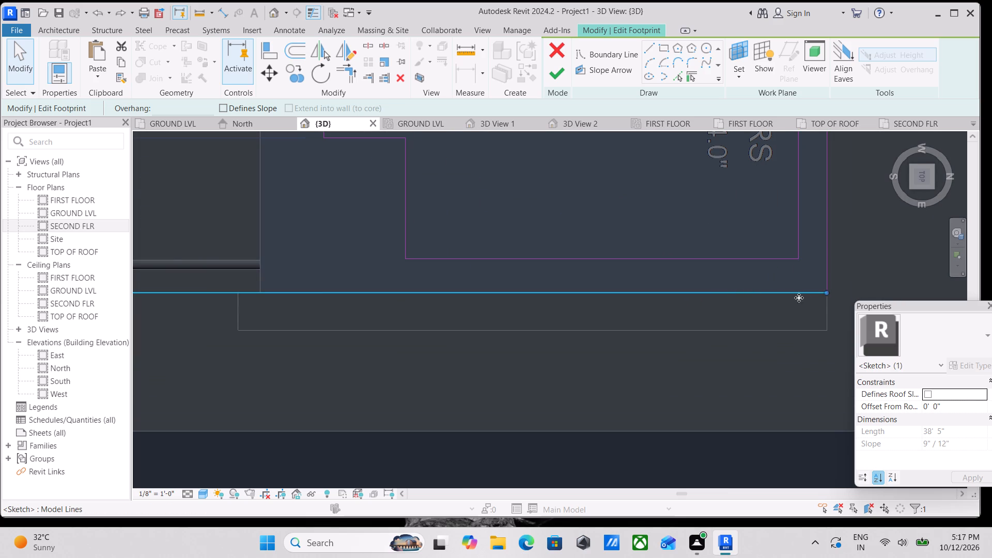
{"action": "left_click_drag", "start_coordinate": [827, 295], "coordinate": [765, 294]}
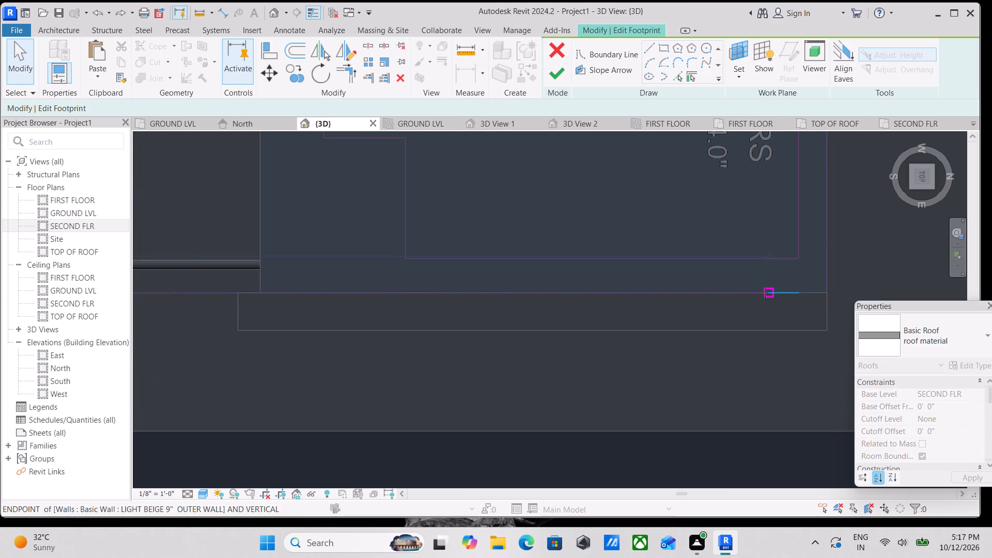
{"action": "left_click_drag", "start_coordinate": [765, 294], "coordinate": [707, 291]}
{"action": "scroll", "coordinate": [730, 291], "scroll_direction": "down", "scroll_amount": 1}
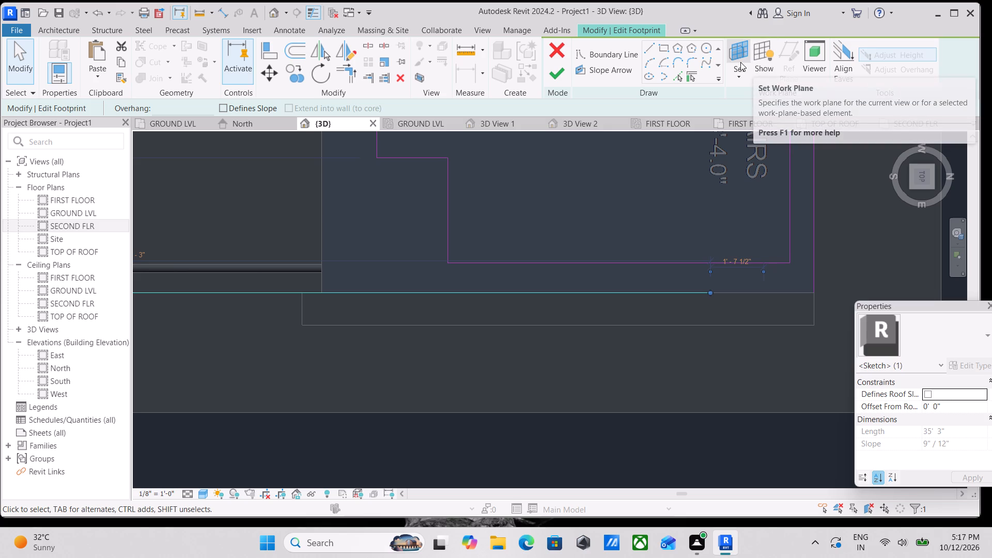
Draw boundary lines from the shortened end, stepping about 4" inward and running parallel to the outer edge as far as the side boundary line.
{"action": "left_click", "coordinate": [649, 47]}
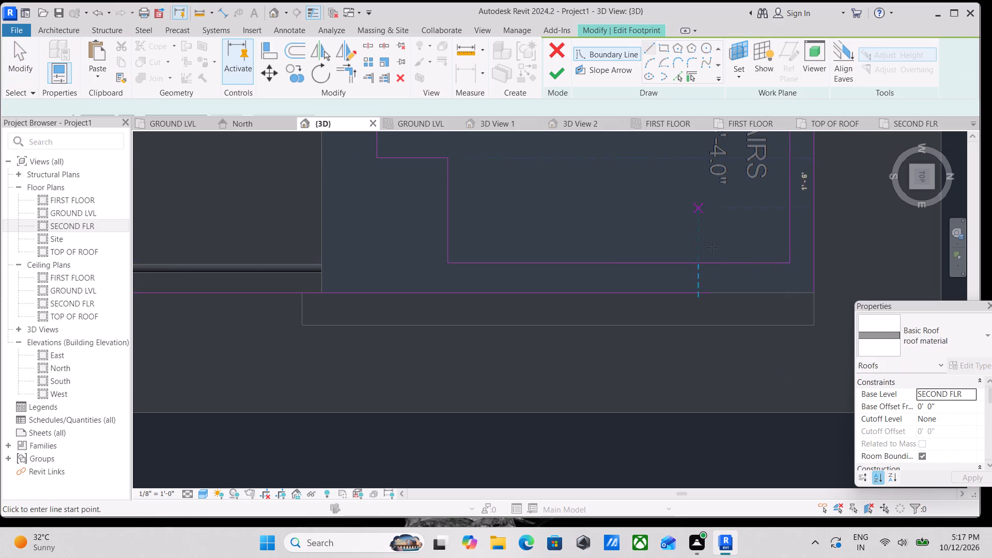
{"action": "left_click", "coordinate": [712, 293]}
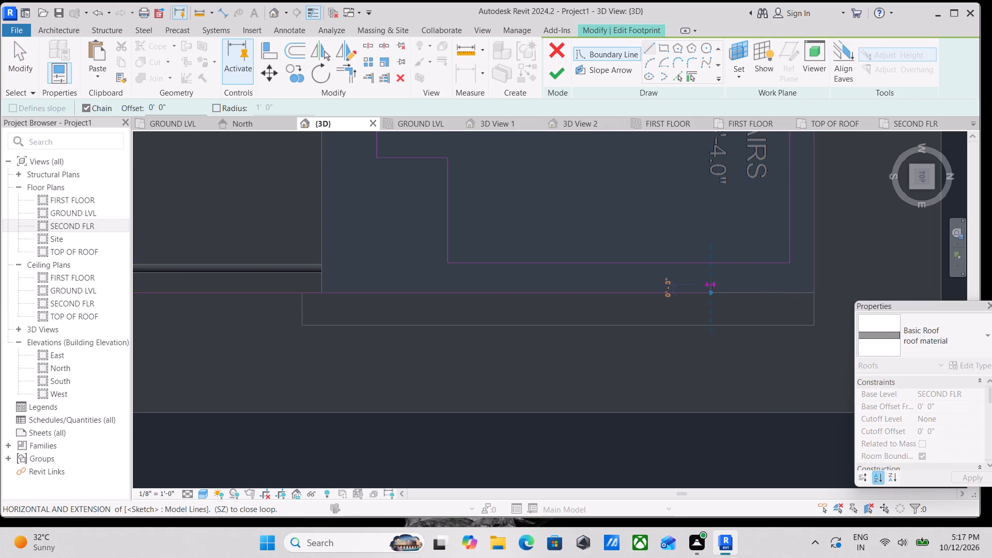
{"action": "left_click", "coordinate": [711, 283]}
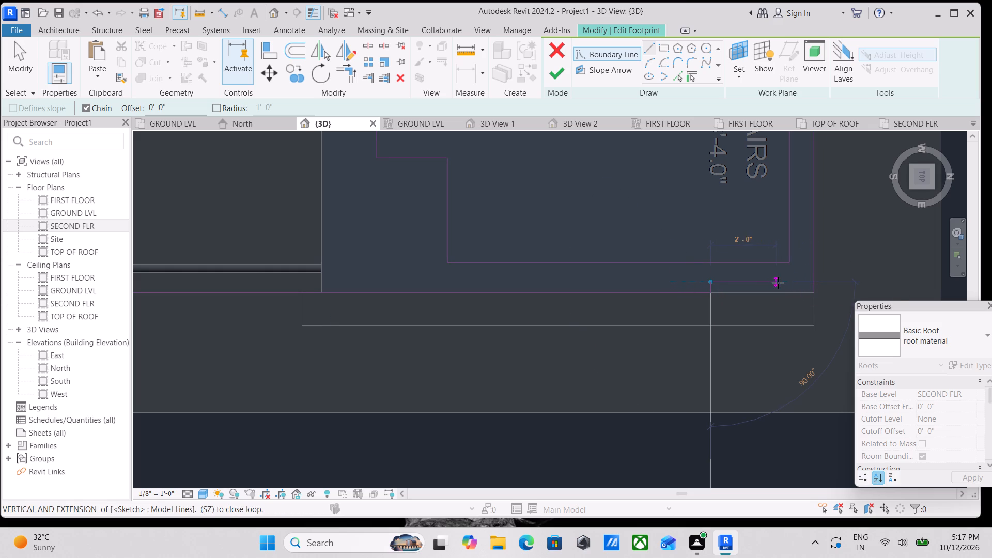
{"action": "left_click", "coordinate": [810, 283]}
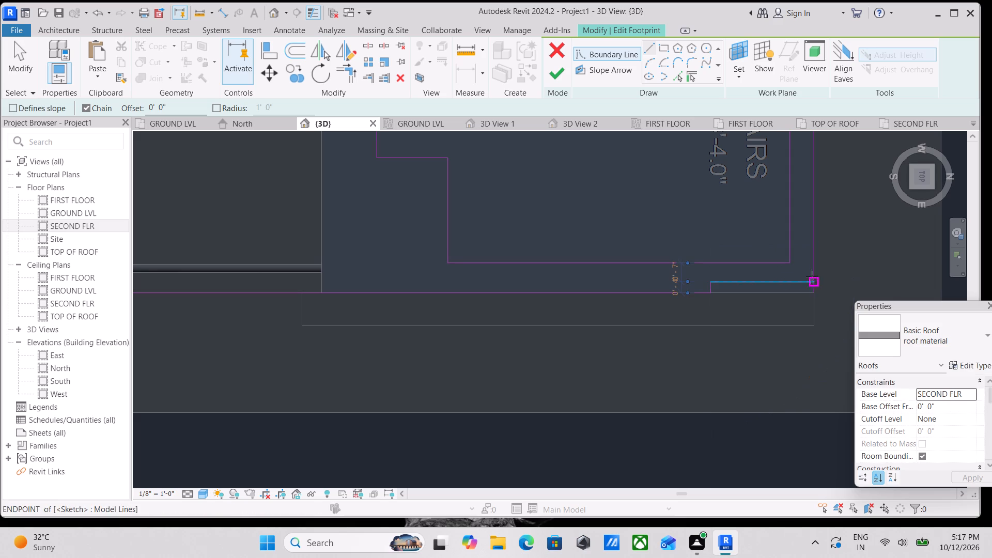
{"action": "scroll", "coordinate": [825, 263], "scroll_direction": "up", "scroll_amount": 3}
{"action": "key", "text": "Escape"}
{"action": "key", "text": "Escape"}
{"action": "key", "text": "Escape"}
Pull the side boundary line's end back to meet the new inset line at the corner, and finish the roof footprint sketch.
{"action": "left_click", "coordinate": [810, 303]}
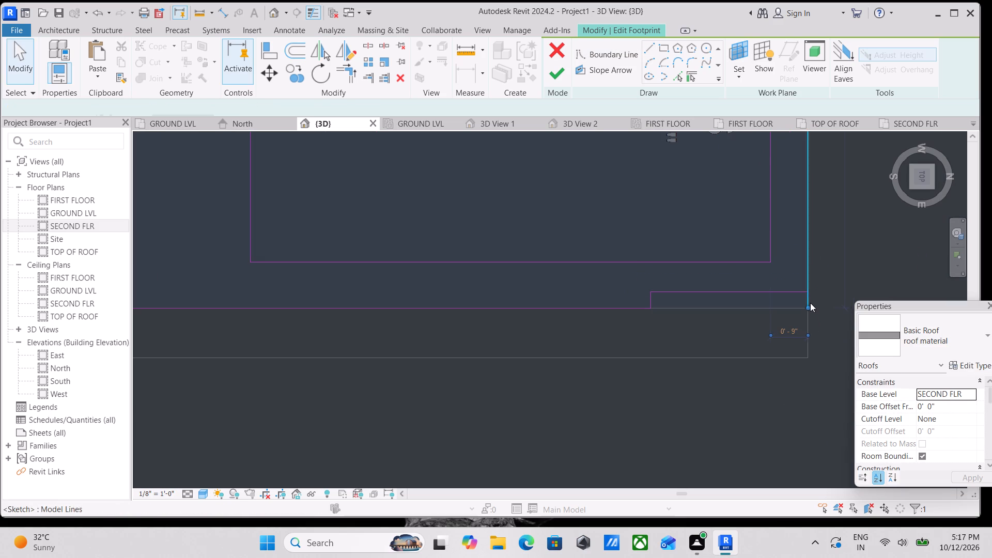
{"action": "left_click_drag", "start_coordinate": [806, 308], "coordinate": [804, 293]}
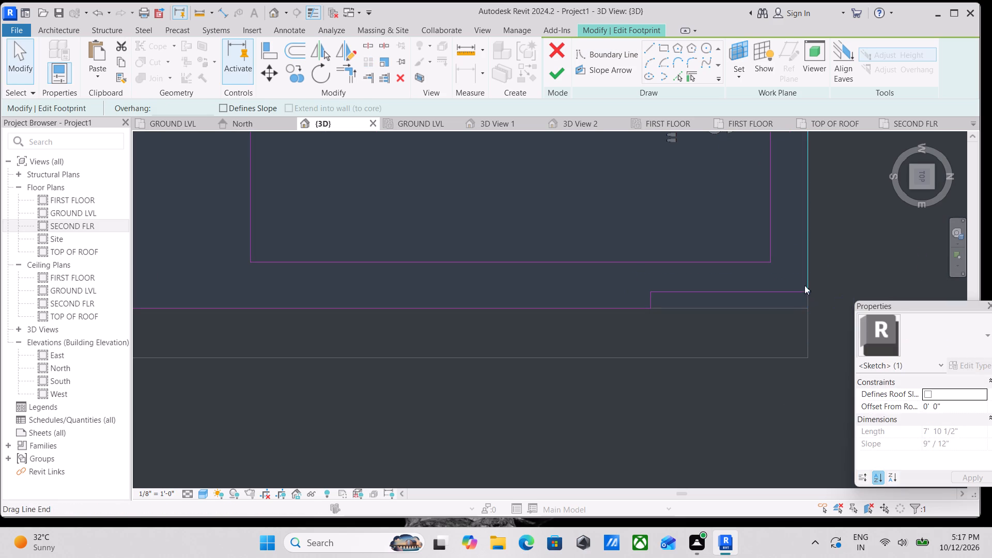
{"action": "left_click", "coordinate": [553, 69]}
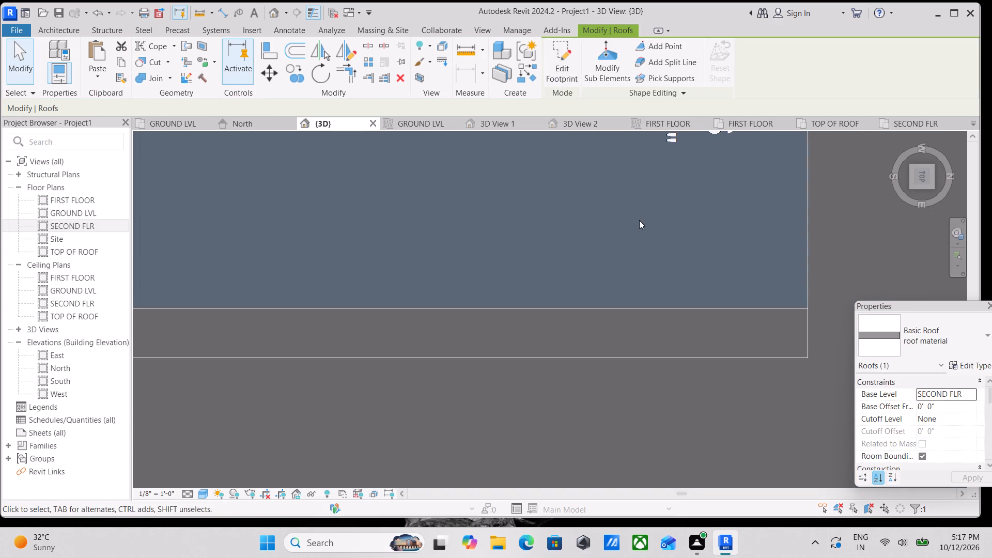
Examine the reshaped SECOND FLR roof edge in 3D where it meets the tall stair window and the adjoining outer wall.
{"action": "scroll", "coordinate": [648, 223], "scroll_direction": "down", "scroll_amount": 3}
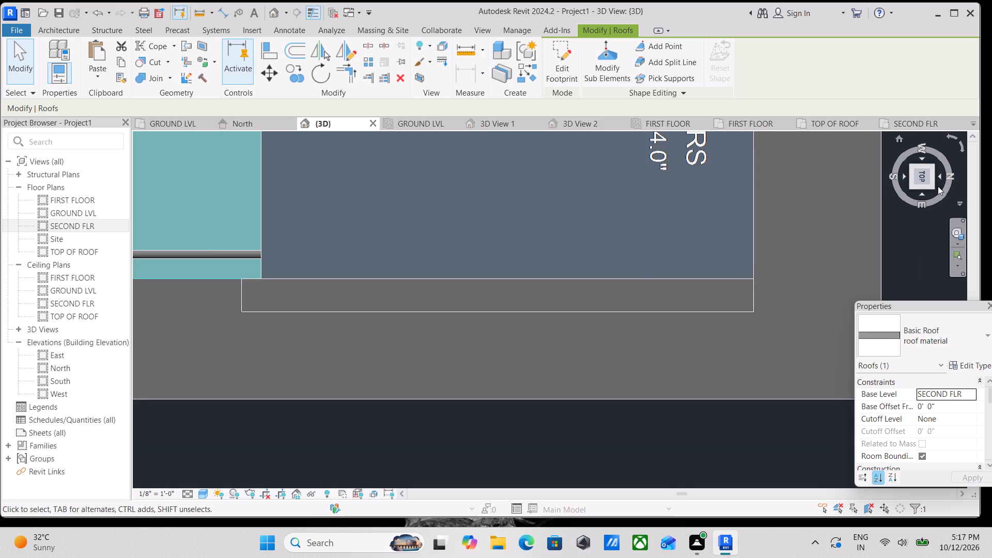
{"action": "left_click", "coordinate": [934, 189]}
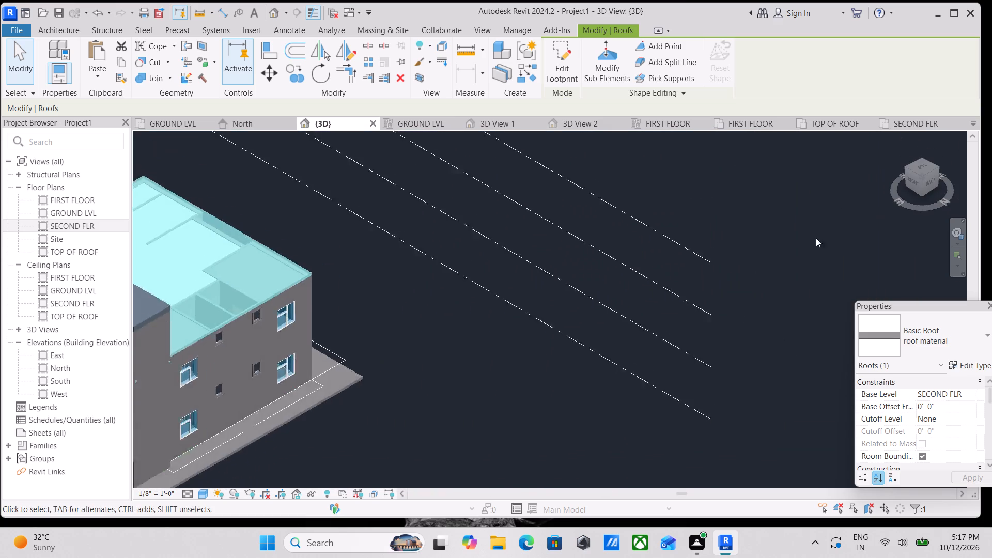
{"action": "key", "text": "Escape"}
{"action": "scroll", "coordinate": [559, 397], "scroll_direction": "up", "scroll_amount": 1}
{"action": "middle_click_drag", "start_coordinate": [569, 384], "coordinate": [600, 319]}
{"action": "scroll", "coordinate": [560, 350], "scroll_direction": "up", "scroll_amount": 1}
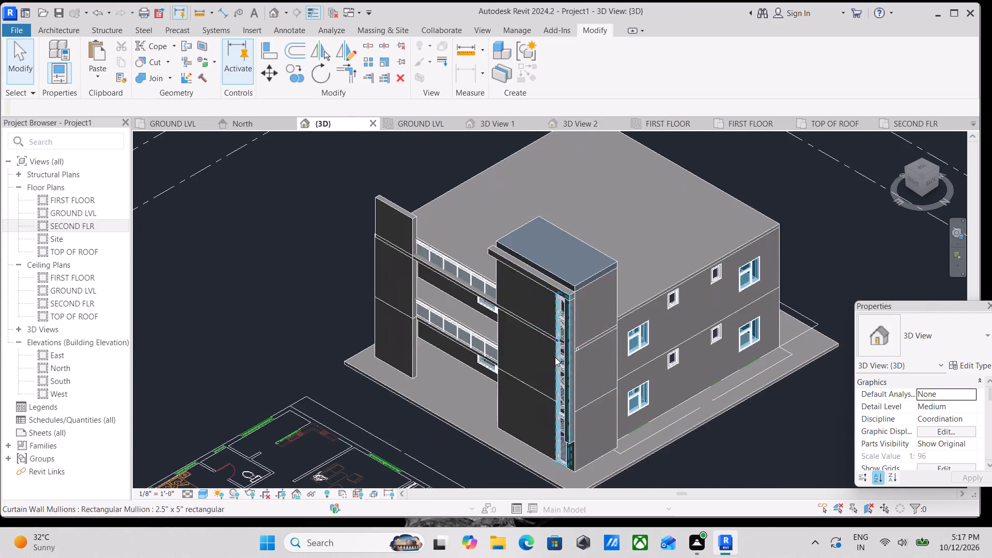
{"action": "scroll", "coordinate": [555, 357], "scroll_direction": "up", "scroll_amount": 8}
{"action": "middle_click_drag", "start_coordinate": [607, 370], "coordinate": [627, 340], "text": "shift"}
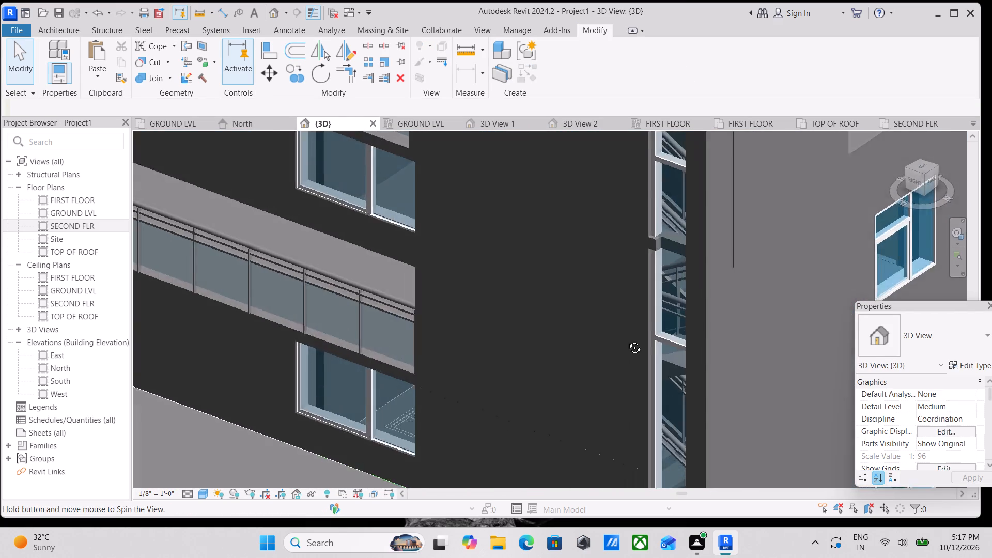
{"action": "middle_click_drag", "start_coordinate": [627, 340], "coordinate": [652, 322], "text": "shift"}
{"action": "scroll", "coordinate": [749, 274], "scroll_direction": "down", "scroll_amount": 2}
{"action": "middle_click_drag", "start_coordinate": [755, 274], "coordinate": [690, 350]}
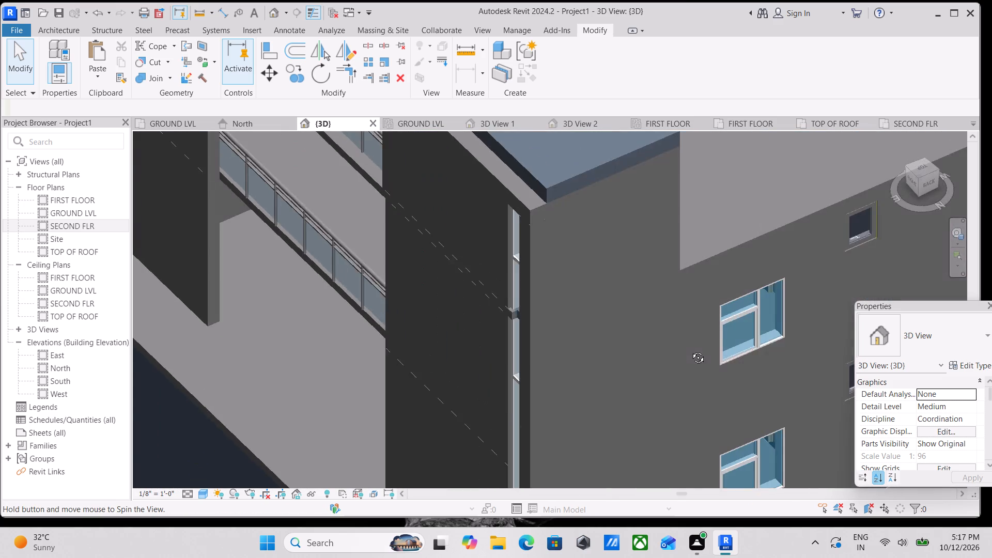
{"action": "middle_click_drag", "start_coordinate": [690, 350], "coordinate": [769, 360]}
{"action": "scroll", "coordinate": [769, 353], "scroll_direction": "down", "scroll_amount": 1}
{"action": "middle_click_drag", "start_coordinate": [757, 343], "coordinate": [691, 317]}
{"action": "scroll", "coordinate": [818, 288], "scroll_direction": "up", "scroll_amount": 3}
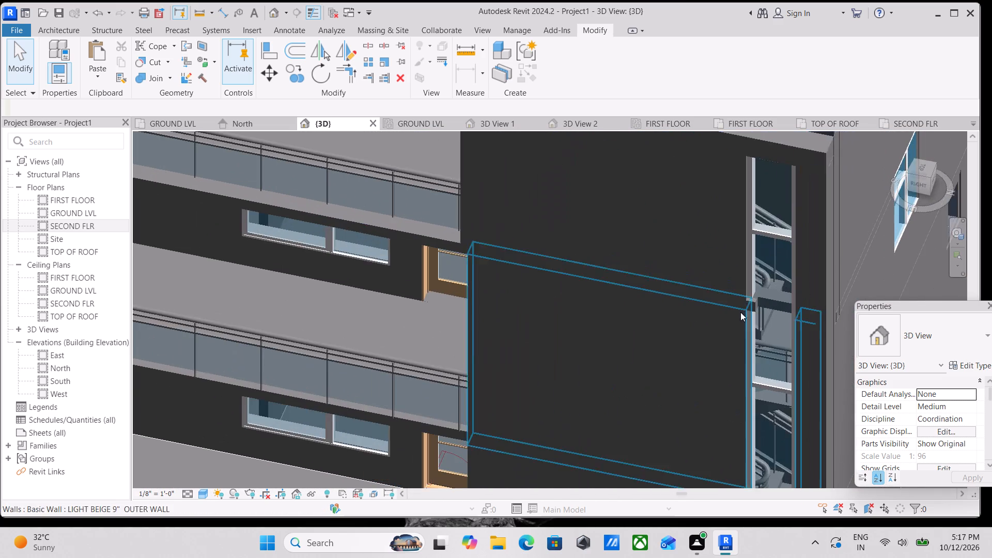
{"action": "scroll", "coordinate": [752, 310], "scroll_direction": "up", "scroll_amount": 3}
{"action": "middle_click_drag", "start_coordinate": [778, 315], "coordinate": [798, 310], "text": "shift"}
{"action": "scroll", "coordinate": [793, 301], "scroll_direction": "down", "scroll_amount": 1}
{"action": "middle_click_drag", "start_coordinate": [773, 282], "coordinate": [596, 234]}
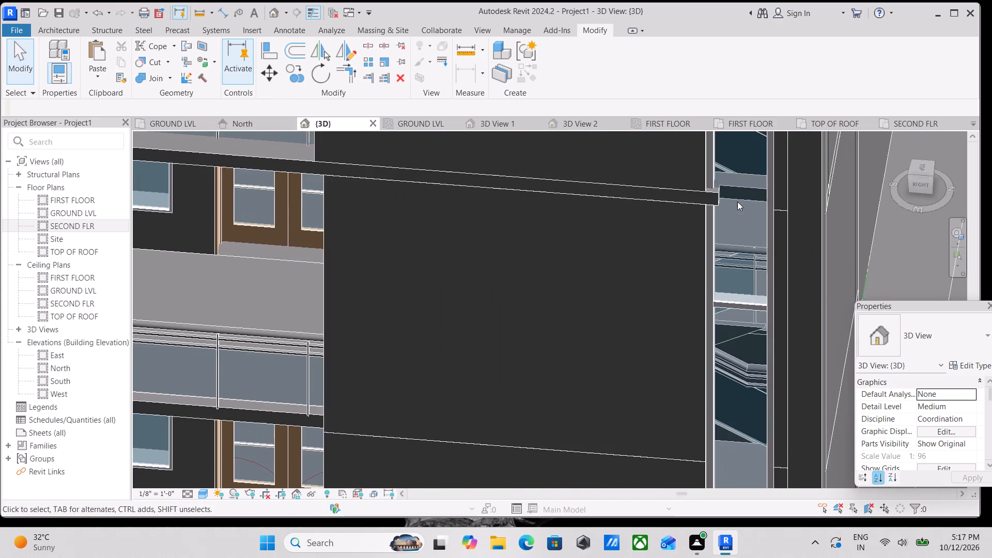
{"action": "scroll", "coordinate": [738, 201], "scroll_direction": "up", "scroll_amount": 2}
{"action": "left_click", "coordinate": [708, 194]}
{"action": "scroll", "coordinate": [717, 202], "scroll_direction": "up", "scroll_amount": 2}
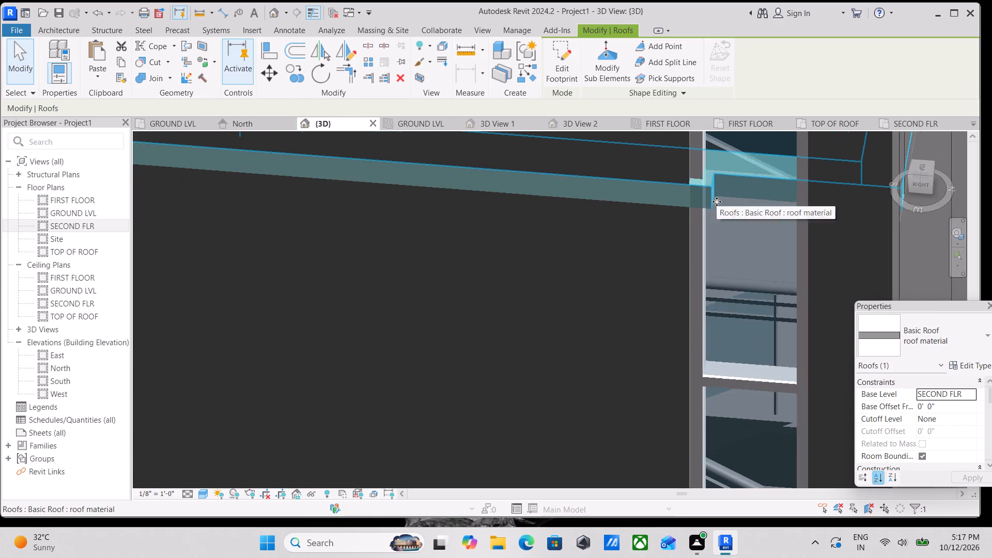
{"action": "scroll", "coordinate": [718, 207], "scroll_direction": "down", "scroll_amount": 3}
{"action": "middle_click_drag", "start_coordinate": [720, 210], "coordinate": [724, 256]}
{"action": "scroll", "coordinate": [724, 254], "scroll_direction": "down", "scroll_amount": 3}
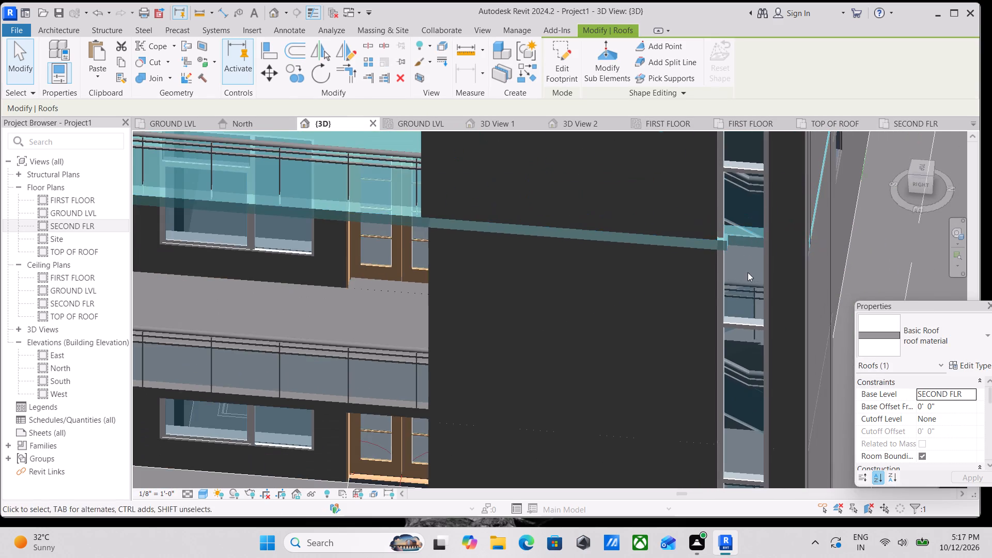
{"action": "middle_click_drag", "start_coordinate": [741, 316], "coordinate": [769, 246], "text": "shift"}
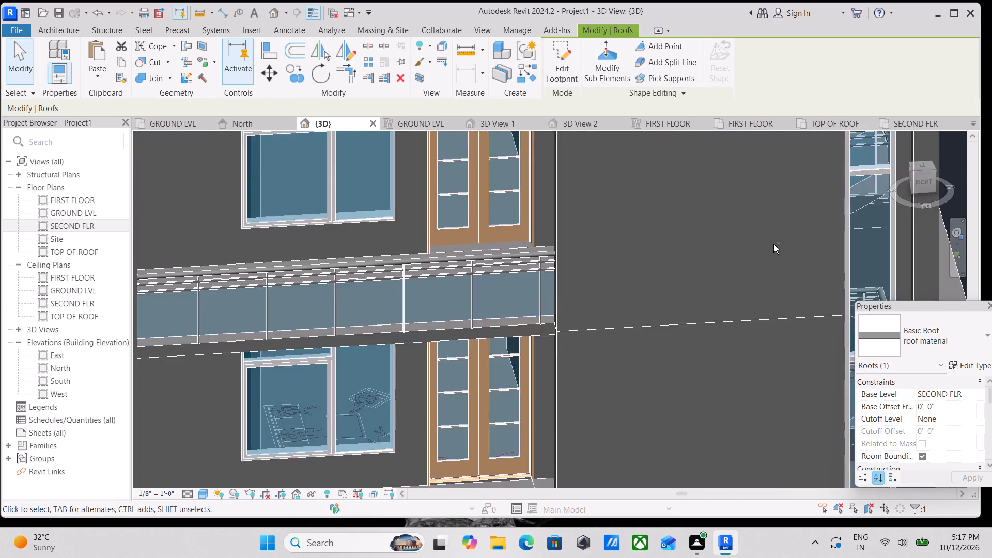
{"action": "scroll", "coordinate": [774, 243], "scroll_direction": "down", "scroll_amount": 3}
{"action": "middle_click_drag", "start_coordinate": [769, 239], "coordinate": [553, 225]}
{"action": "middle_click_drag", "start_coordinate": [563, 241], "coordinate": [516, 270]}
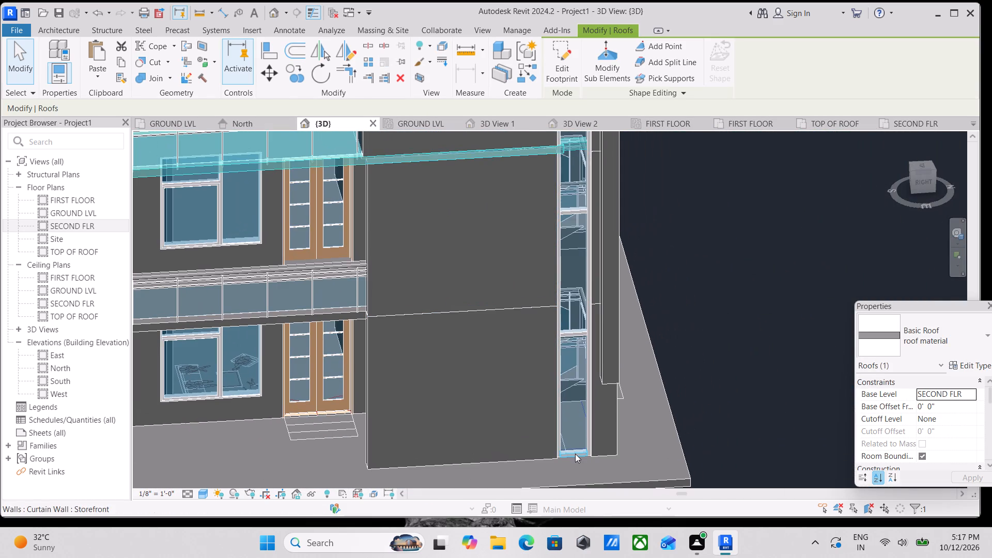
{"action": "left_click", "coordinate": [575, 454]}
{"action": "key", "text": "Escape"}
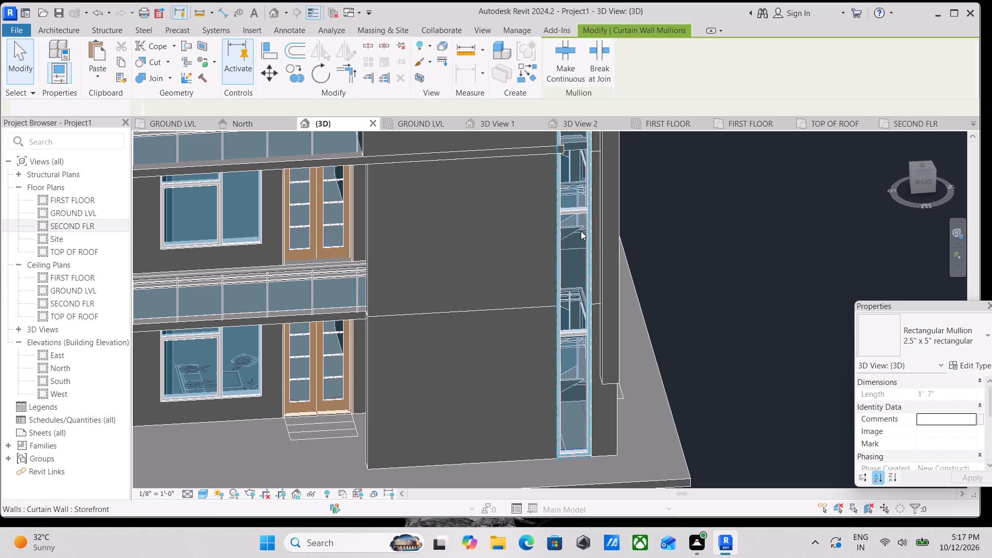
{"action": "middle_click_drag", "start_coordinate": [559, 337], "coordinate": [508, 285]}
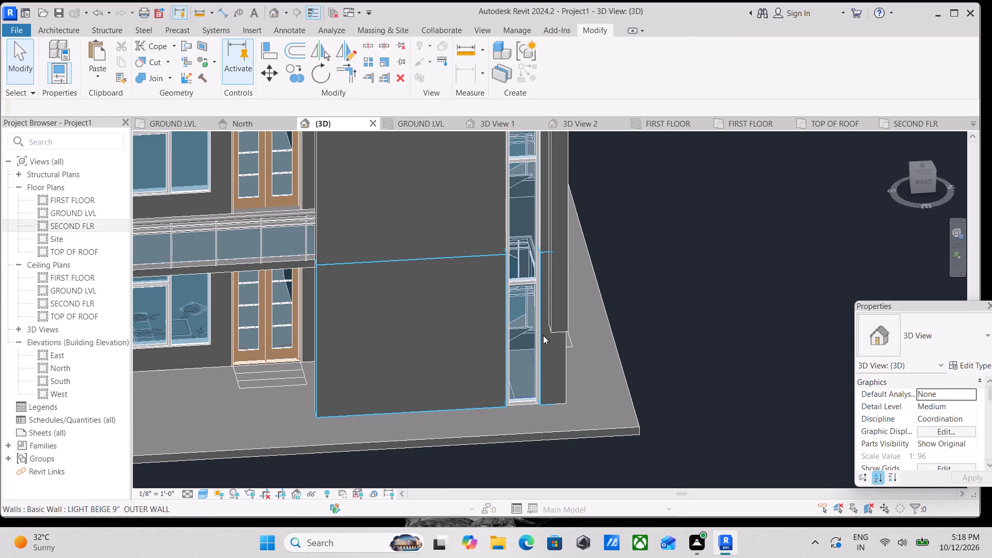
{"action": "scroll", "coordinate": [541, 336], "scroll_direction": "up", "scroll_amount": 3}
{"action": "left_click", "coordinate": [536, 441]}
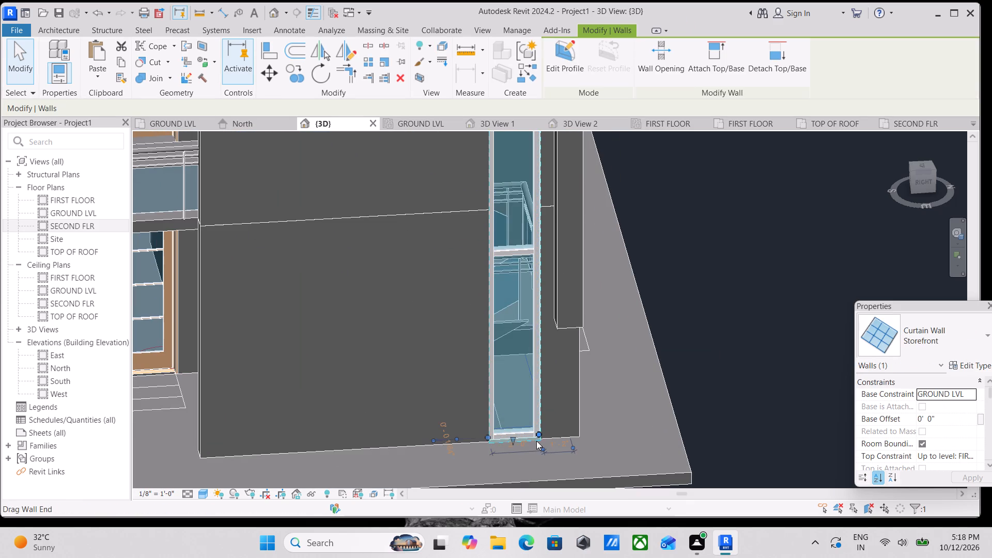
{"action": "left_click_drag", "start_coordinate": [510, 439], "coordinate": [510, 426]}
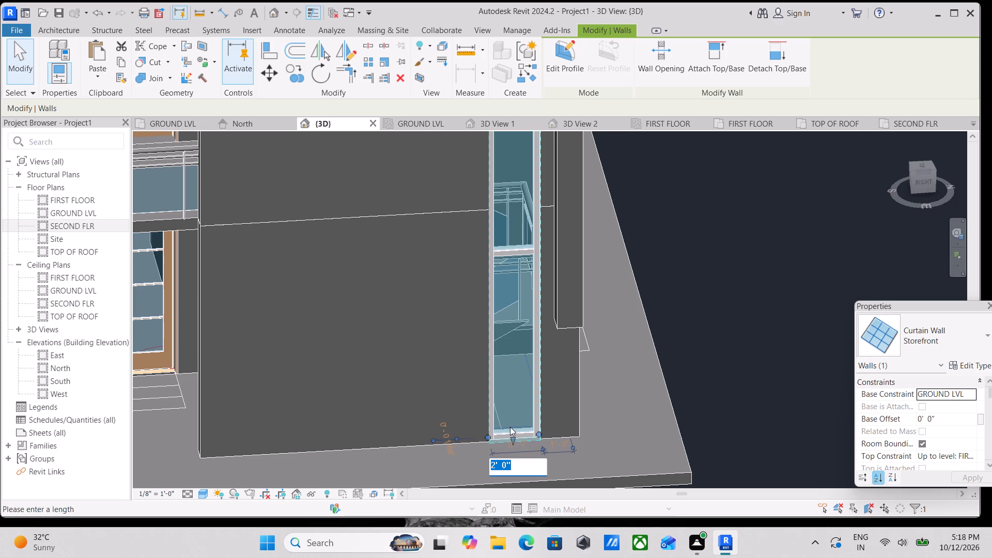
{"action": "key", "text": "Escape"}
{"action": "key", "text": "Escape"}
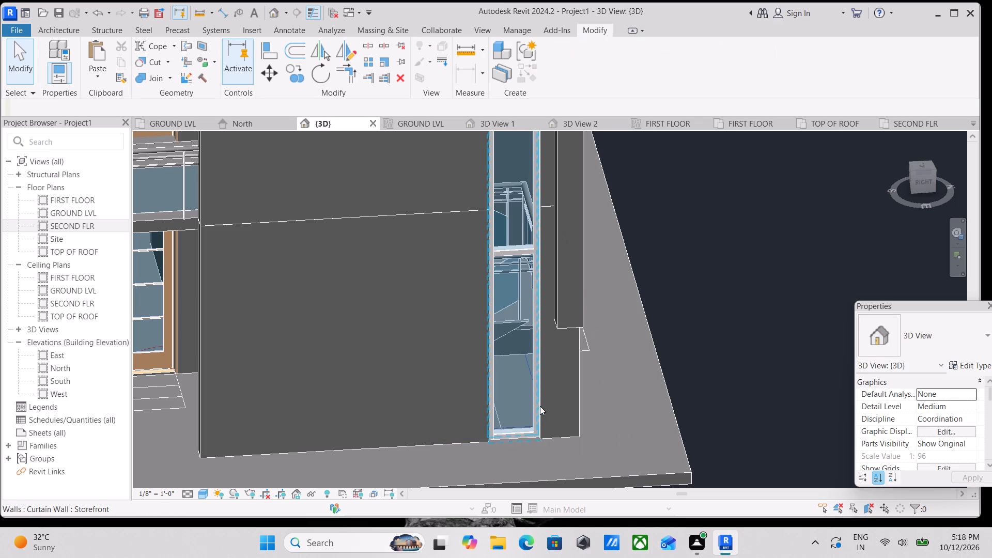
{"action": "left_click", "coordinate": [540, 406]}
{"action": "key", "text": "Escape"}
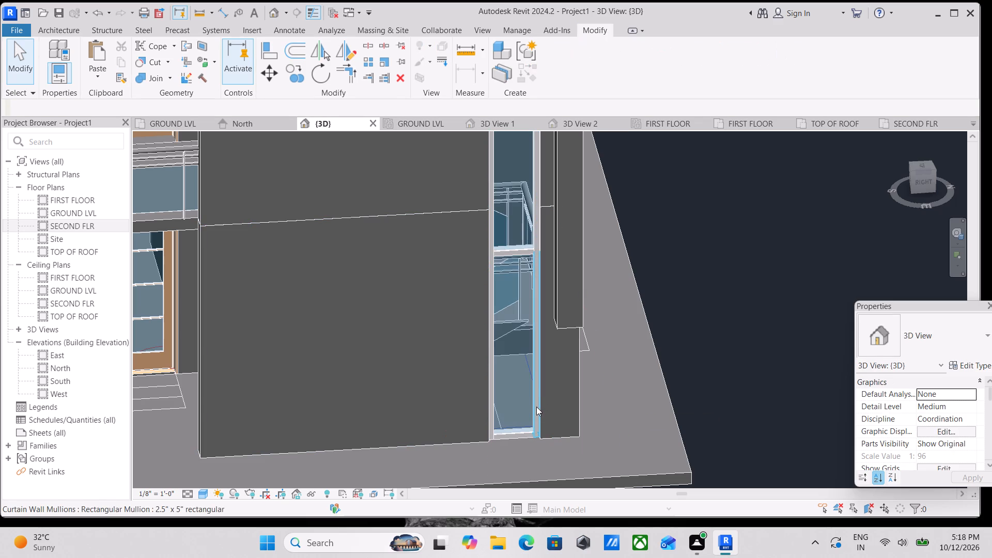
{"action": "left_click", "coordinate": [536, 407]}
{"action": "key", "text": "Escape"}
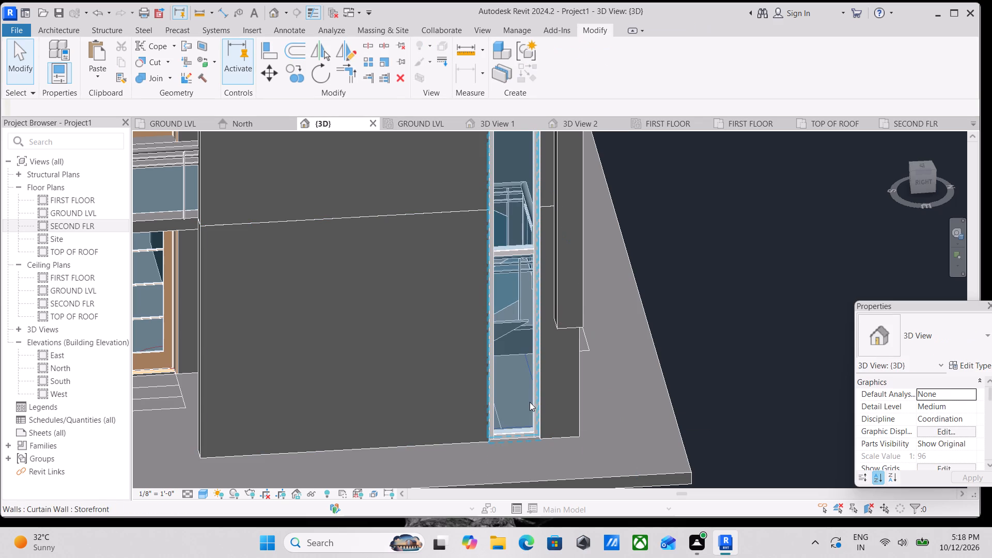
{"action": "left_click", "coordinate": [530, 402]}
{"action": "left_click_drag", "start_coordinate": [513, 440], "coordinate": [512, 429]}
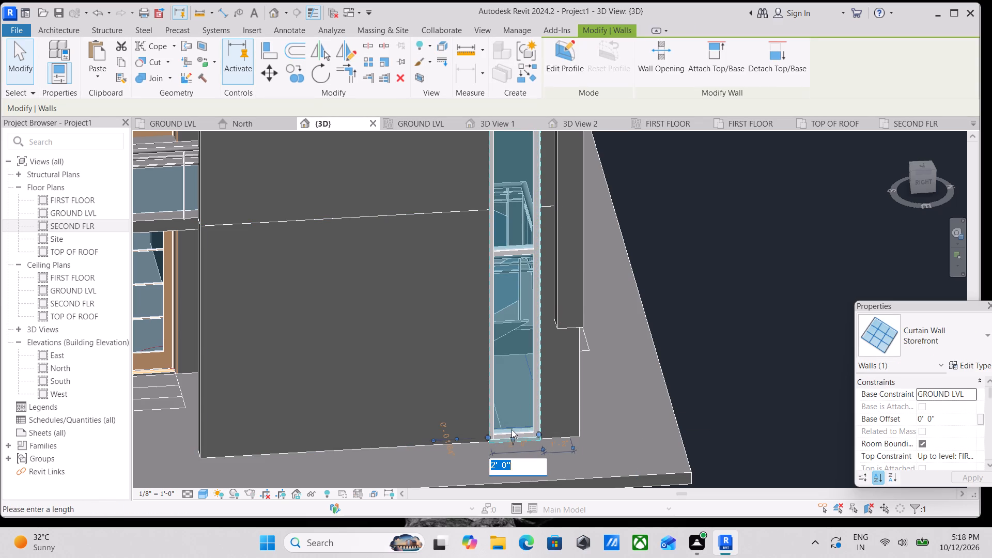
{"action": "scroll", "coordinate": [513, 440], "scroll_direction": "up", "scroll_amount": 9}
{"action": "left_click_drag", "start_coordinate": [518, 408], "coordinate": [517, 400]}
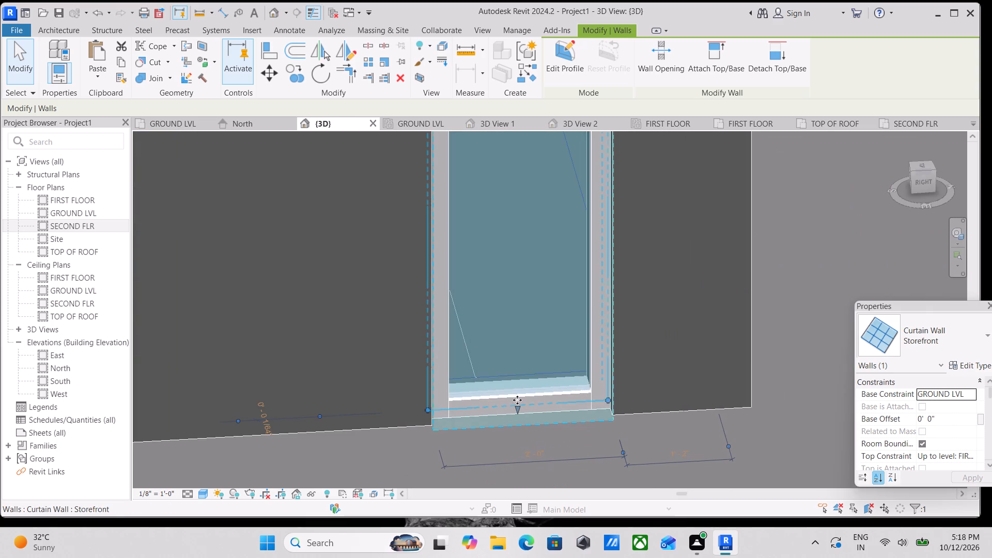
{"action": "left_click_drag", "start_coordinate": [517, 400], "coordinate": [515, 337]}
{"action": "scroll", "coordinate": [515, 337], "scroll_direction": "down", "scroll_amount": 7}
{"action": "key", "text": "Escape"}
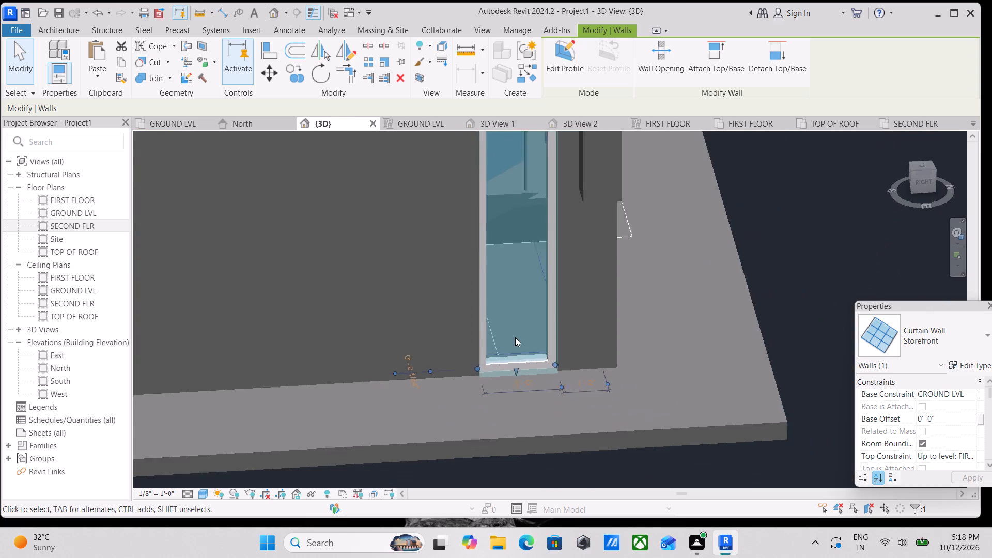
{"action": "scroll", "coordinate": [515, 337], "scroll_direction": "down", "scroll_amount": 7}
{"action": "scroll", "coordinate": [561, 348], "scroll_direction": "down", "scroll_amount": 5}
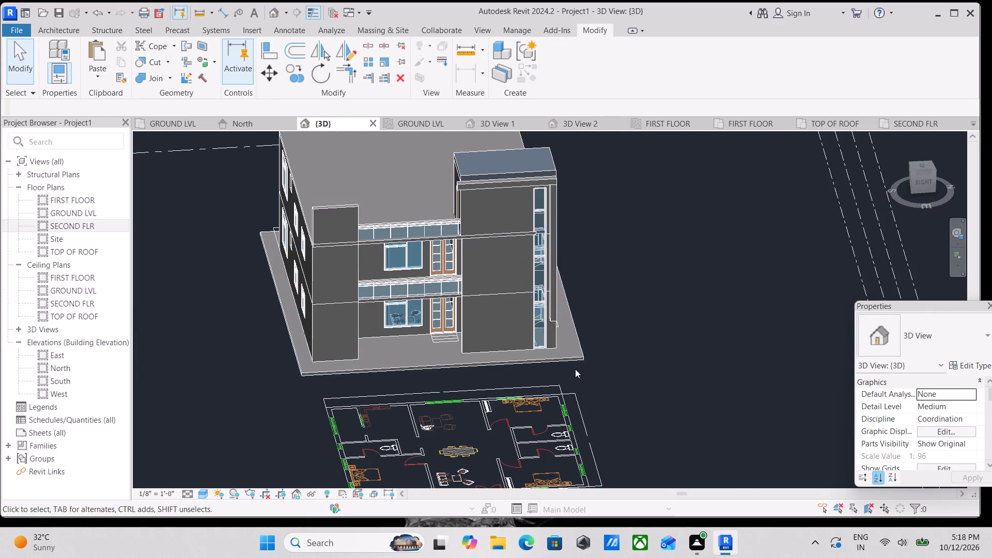
Set the width of the tall stair curtain wall window to 3'.
{"action": "middle_click_drag", "start_coordinate": [575, 369], "coordinate": [574, 272], "text": "shift"}
{"action": "middle_click_drag", "start_coordinate": [574, 270], "coordinate": [605, 369]}
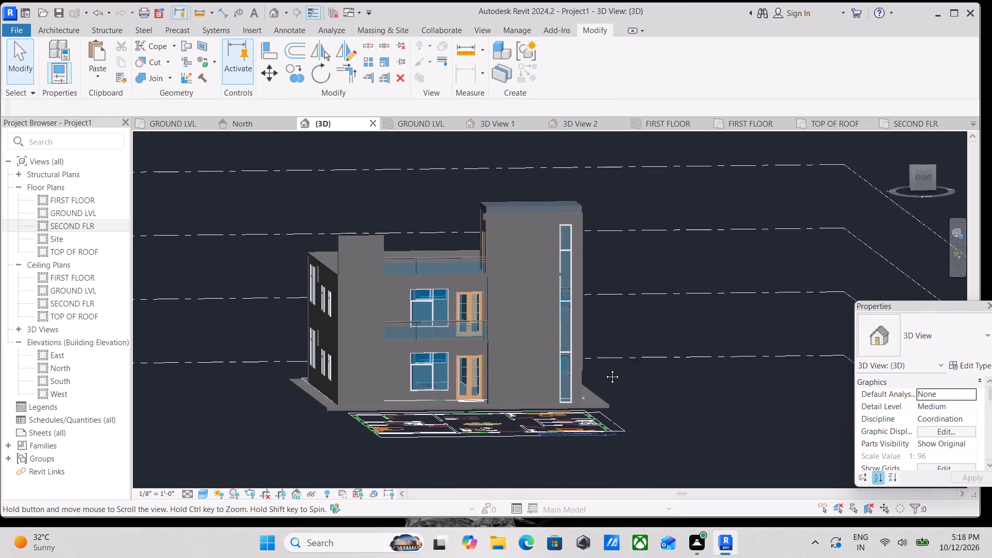
{"action": "middle_click_drag", "start_coordinate": [605, 369], "coordinate": [605, 374]}
{"action": "scroll", "coordinate": [591, 352], "scroll_direction": "up", "scroll_amount": 1}
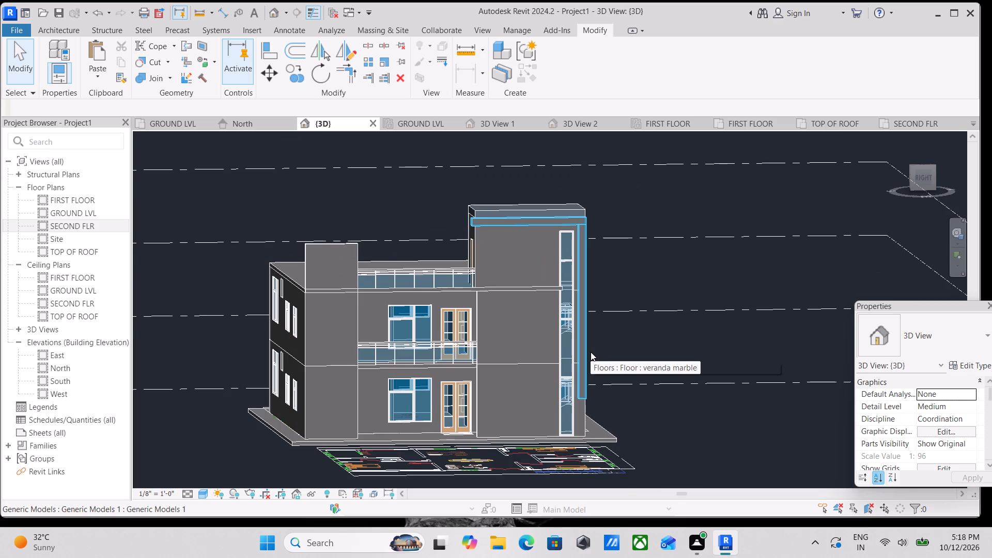
{"action": "scroll", "coordinate": [591, 352], "scroll_direction": "down", "scroll_amount": 1}
{"action": "middle_click_drag", "start_coordinate": [579, 331], "coordinate": [569, 278]}
{"action": "scroll", "coordinate": [555, 393], "scroll_direction": "up", "scroll_amount": 8}
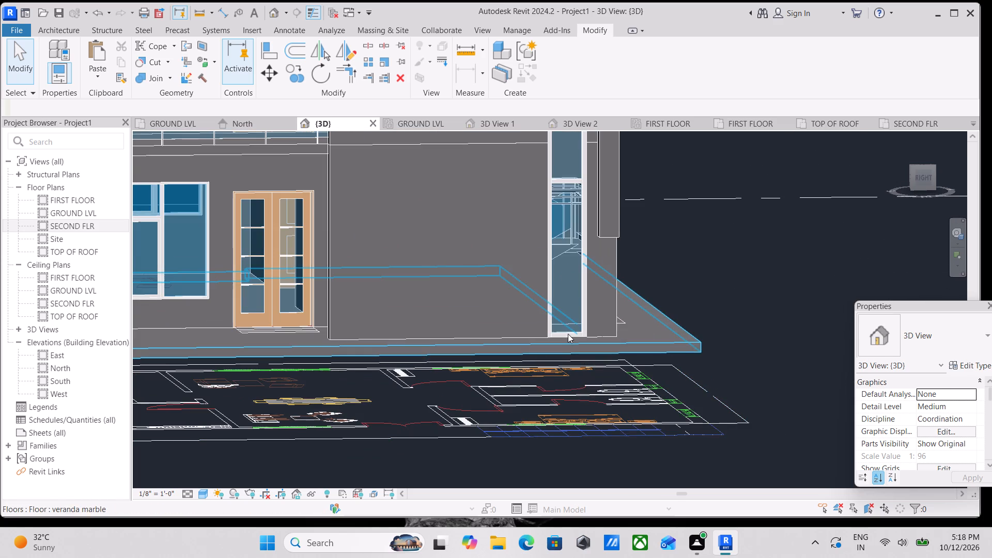
{"action": "left_click", "coordinate": [568, 333]}
{"action": "scroll", "coordinate": [568, 333], "scroll_direction": "up", "scroll_amount": 3}
{"action": "left_click", "coordinate": [588, 286]}
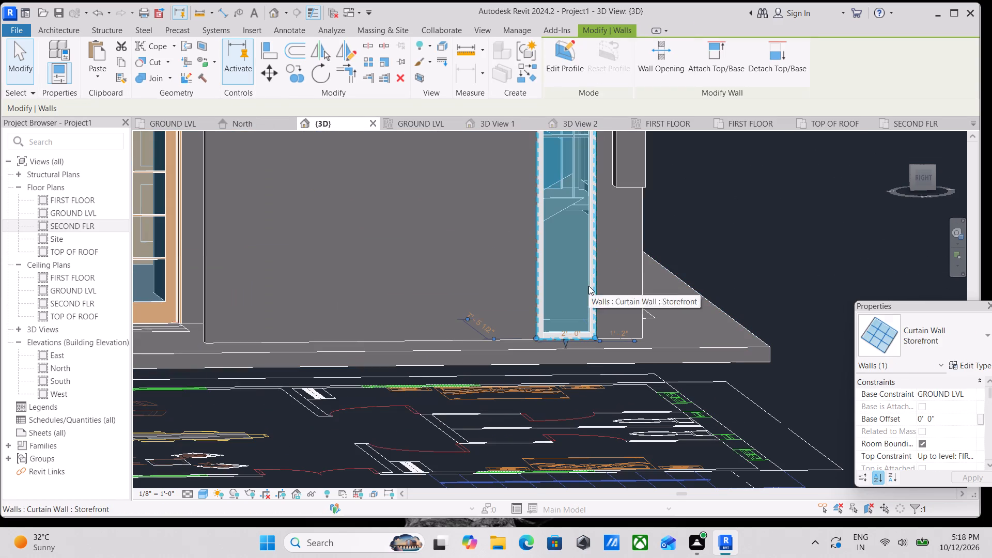
{"action": "left_click", "coordinate": [568, 338]}
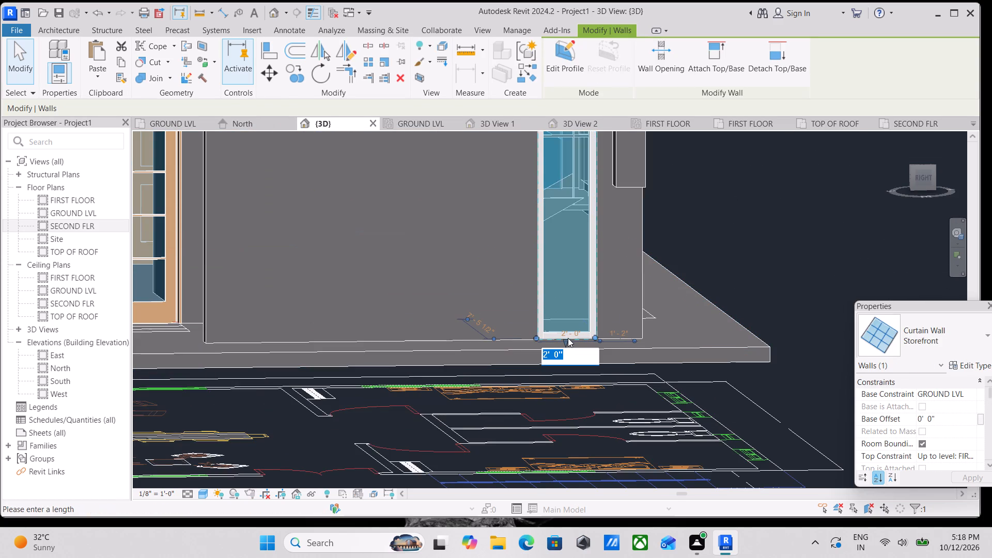
{"action": "type", "text": "3'"}
{"action": "key", "text": "Return"}
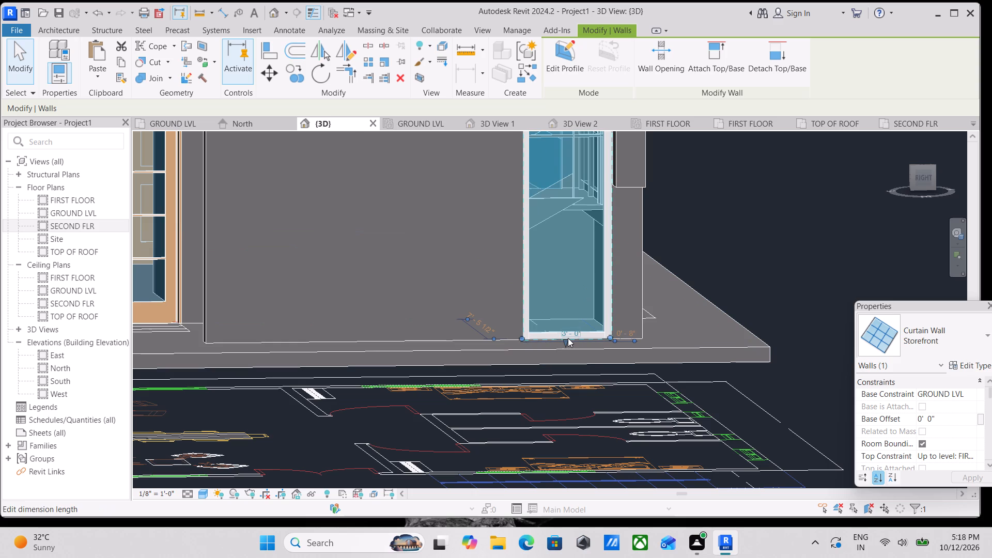
{"action": "scroll", "coordinate": [568, 338], "scroll_direction": "down", "scroll_amount": 3}
{"action": "key", "text": "Escape"}
Examine in 3D where the SECOND FLR roof's inset edge meets the widened stair window.
{"action": "scroll", "coordinate": [576, 328], "scroll_direction": "down", "scroll_amount": 4}
{"action": "middle_click_drag", "start_coordinate": [571, 354], "coordinate": [541, 441]}
{"action": "scroll", "coordinate": [597, 263], "scroll_direction": "down", "scroll_amount": 1}
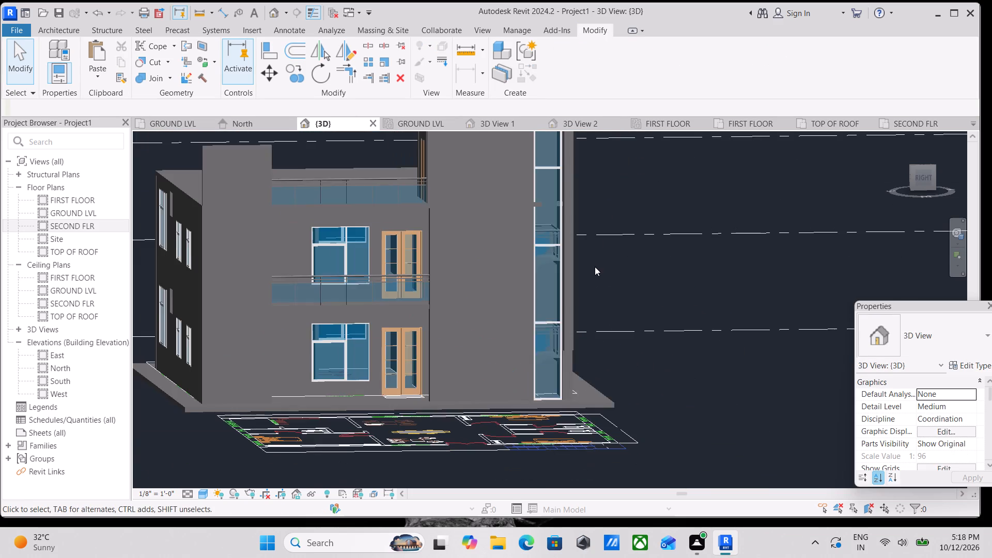
{"action": "scroll", "coordinate": [595, 267], "scroll_direction": "down", "scroll_amount": 1}
{"action": "middle_click_drag", "start_coordinate": [593, 281], "coordinate": [582, 347]}
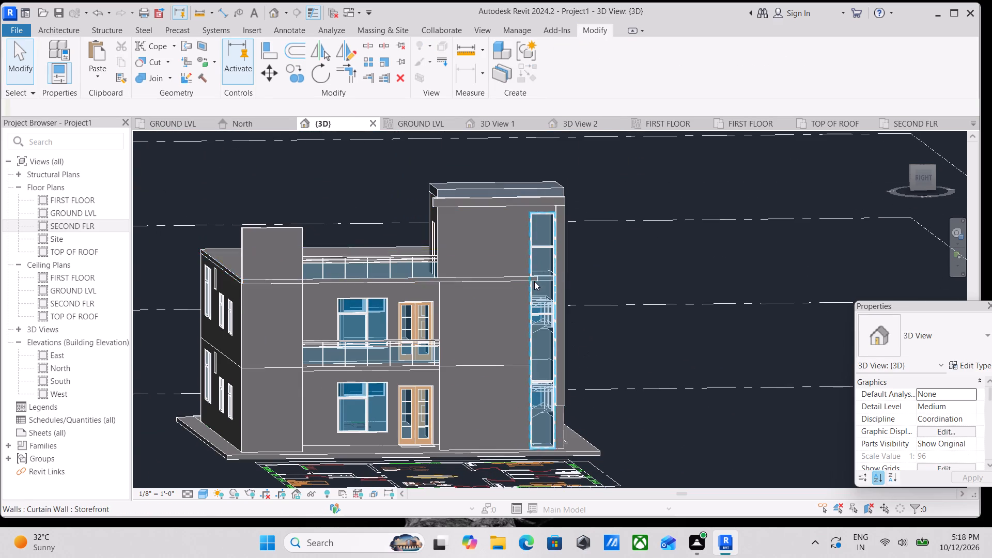
{"action": "scroll", "coordinate": [534, 281], "scroll_direction": "up", "scroll_amount": 7}
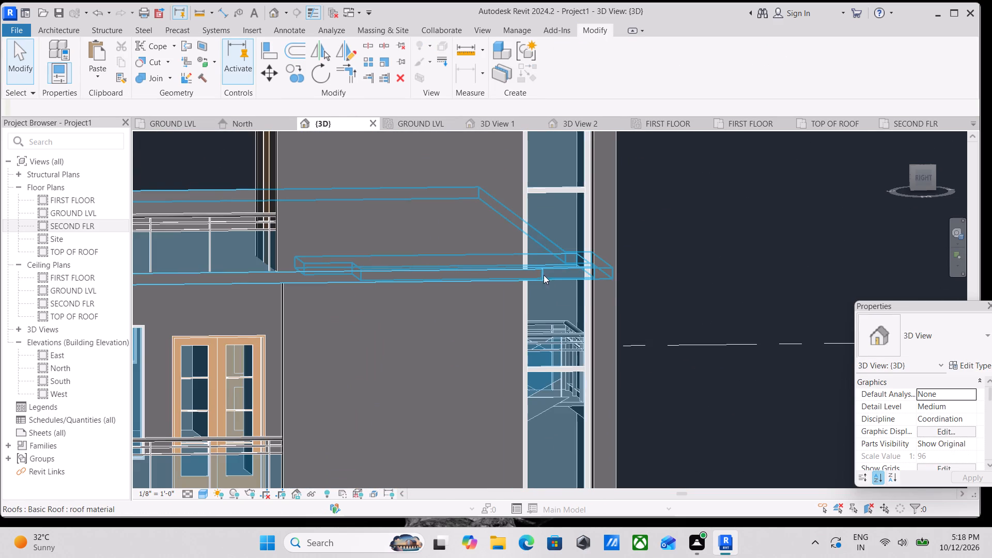
{"action": "scroll", "coordinate": [533, 276], "scroll_direction": "up", "scroll_amount": 4}
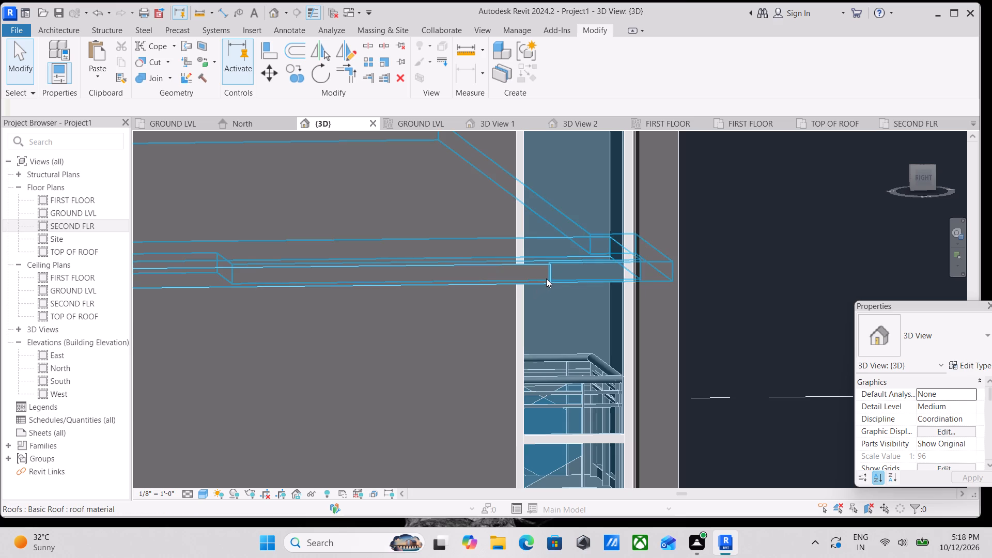
{"action": "left_click", "coordinate": [546, 278]}
{"action": "scroll", "coordinate": [546, 278], "scroll_direction": "down", "scroll_amount": 3}
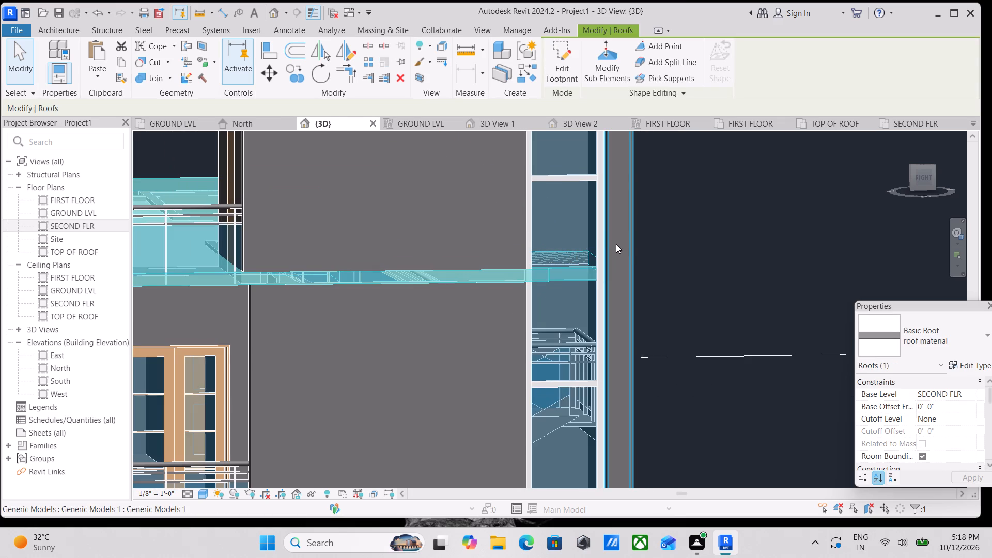
{"action": "middle_click_drag", "start_coordinate": [633, 246], "coordinate": [622, 303], "text": "shift"}
{"action": "scroll", "coordinate": [622, 303], "scroll_direction": "down", "scroll_amount": 1, "text": "shift"}
{"action": "middle_click_drag", "start_coordinate": [622, 303], "coordinate": [617, 313], "text": "shift"}
{"action": "scroll", "coordinate": [617, 312], "scroll_direction": "down", "scroll_amount": 1, "text": "shift"}
{"action": "scroll", "coordinate": [610, 309], "scroll_direction": "down", "scroll_amount": 1}
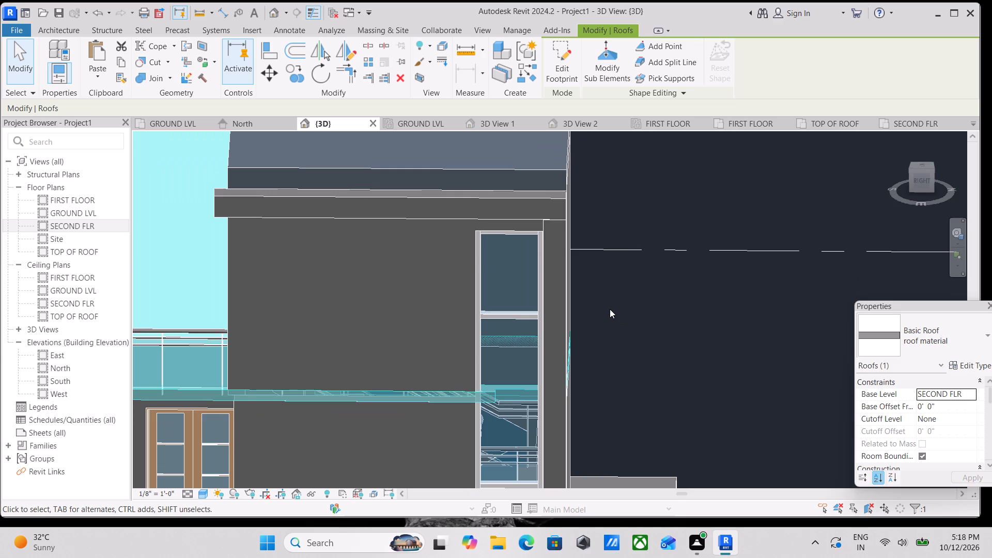
{"action": "scroll", "coordinate": [488, 287], "scroll_direction": "down", "scroll_amount": 3}
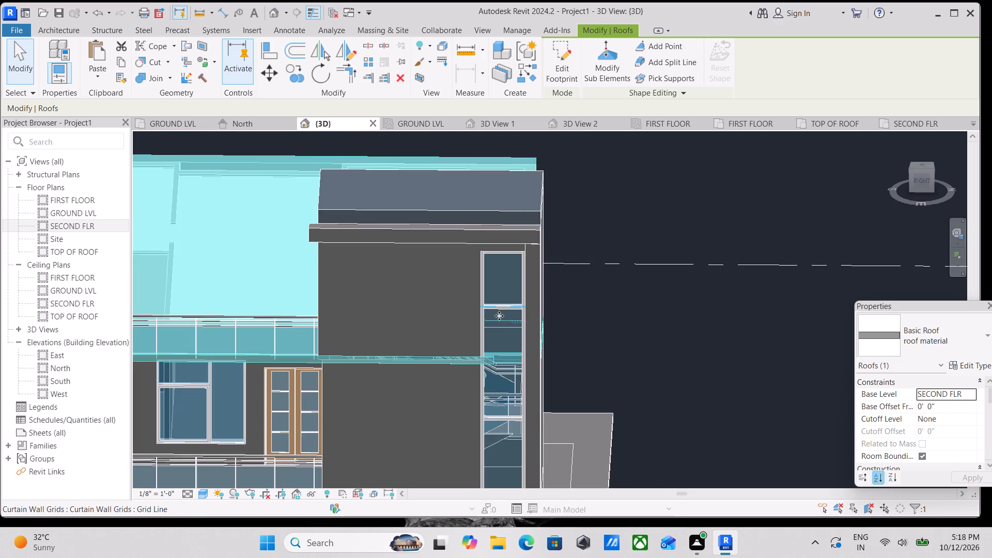
{"action": "middle_click_drag", "start_coordinate": [498, 315], "coordinate": [529, 239]}
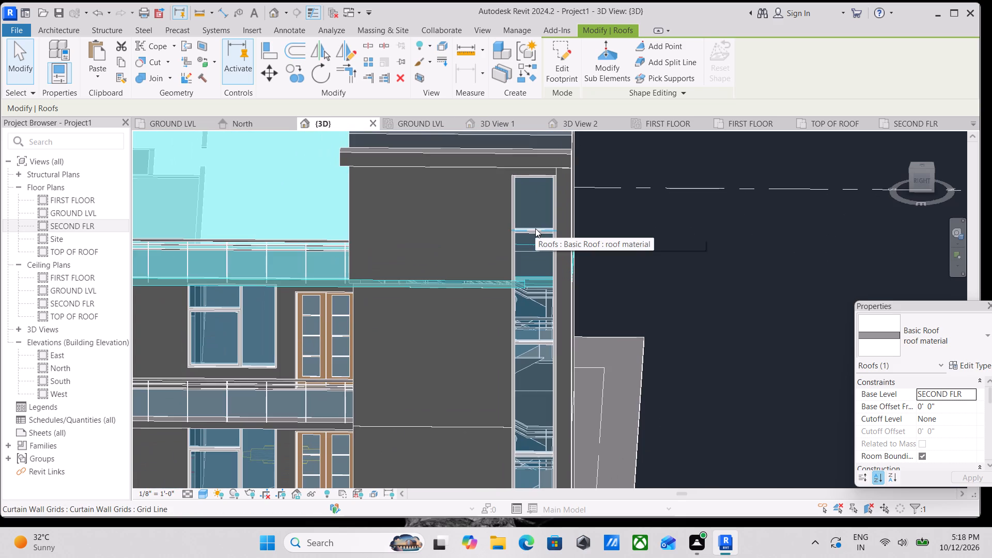
{"action": "scroll", "coordinate": [504, 275], "scroll_direction": "up", "scroll_amount": 3}
Edit the SECOND FLR roof footprint, shortening the long outer boundary line to about 34' 4" so it ends at the stair window's near mullion.
{"action": "left_click", "coordinate": [502, 297]}
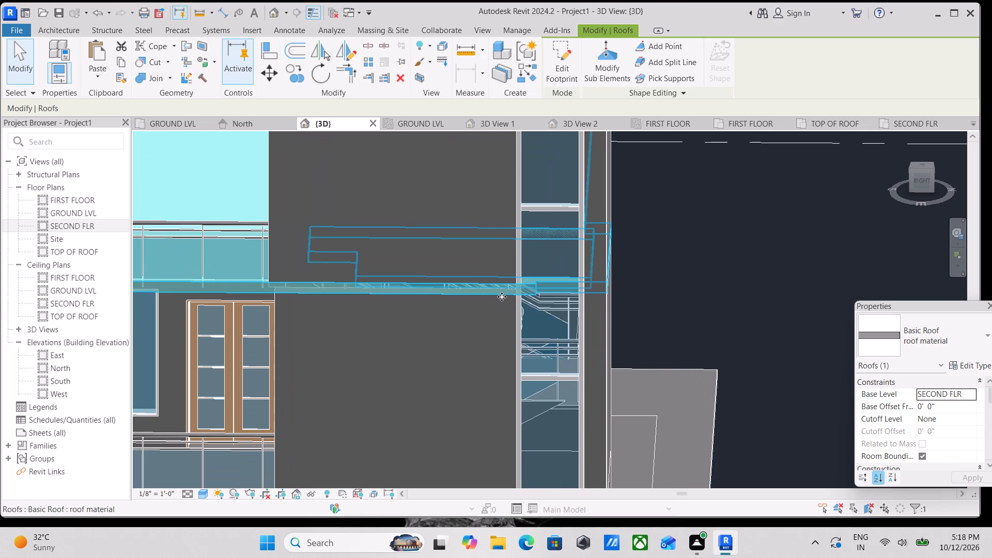
{"action": "left_click", "coordinate": [564, 71]}
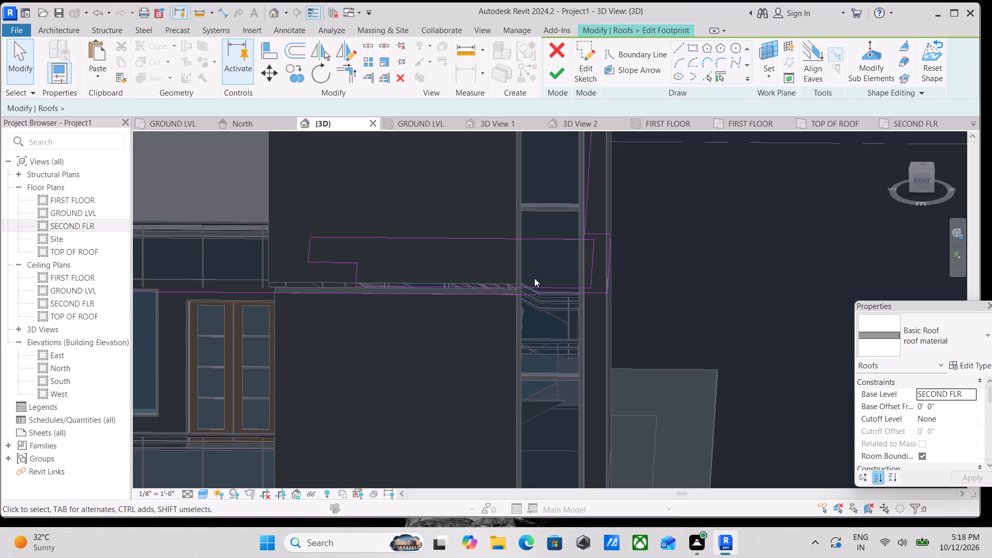
{"action": "left_click", "coordinate": [523, 295]}
{"action": "scroll", "coordinate": [523, 295], "scroll_direction": "up", "scroll_amount": 4}
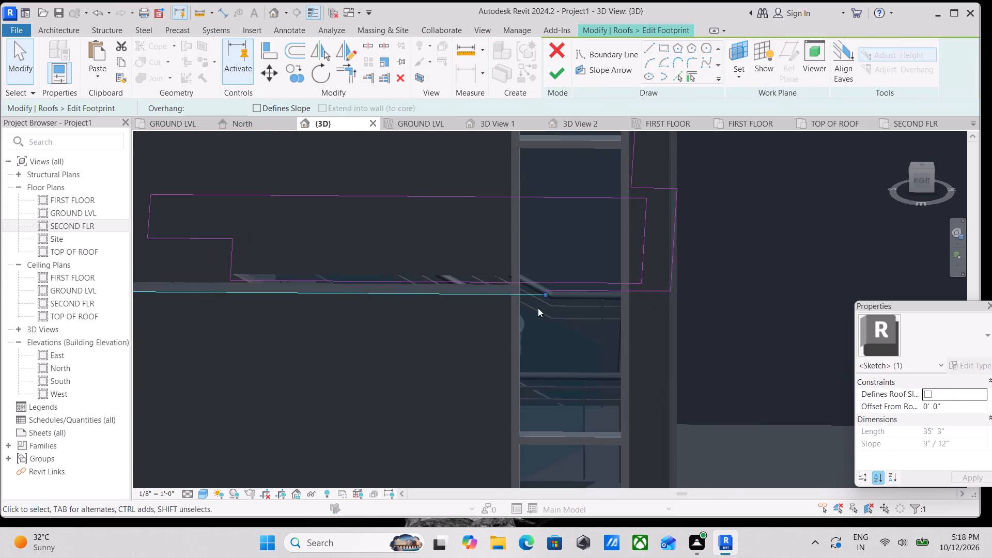
{"action": "scroll", "coordinate": [538, 308], "scroll_direction": "up", "scroll_amount": 3}
{"action": "left_click_drag", "start_coordinate": [549, 288], "coordinate": [520, 285]}
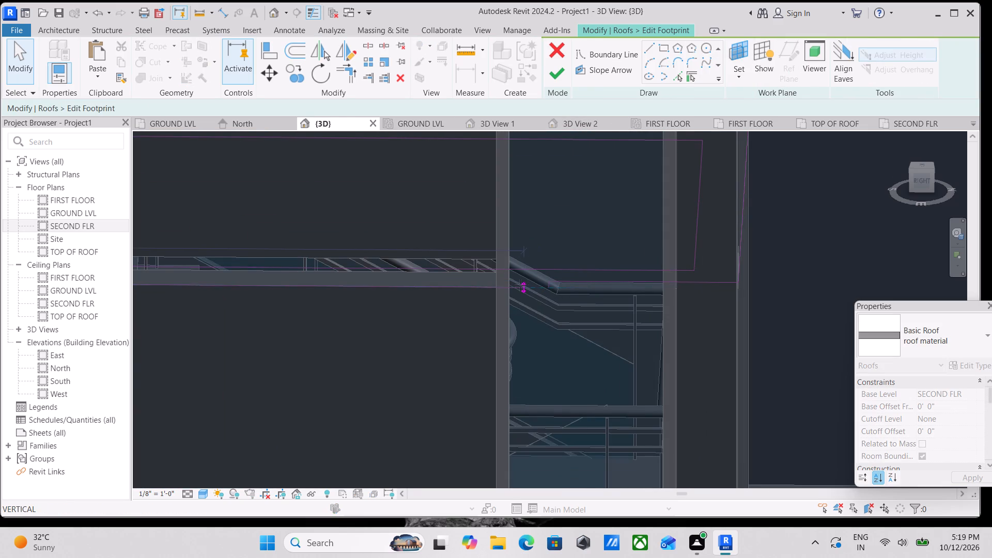
{"action": "left_click_drag", "start_coordinate": [520, 285], "coordinate": [496, 286]}
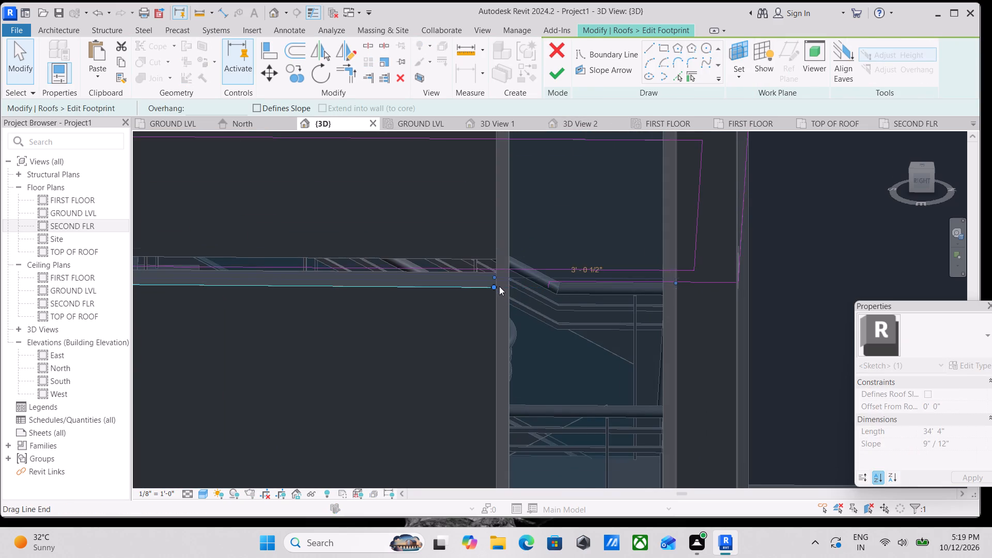
{"action": "scroll", "coordinate": [500, 286], "scroll_direction": "up", "scroll_amount": 3}
{"action": "left_click_drag", "start_coordinate": [489, 287], "coordinate": [492, 287]}
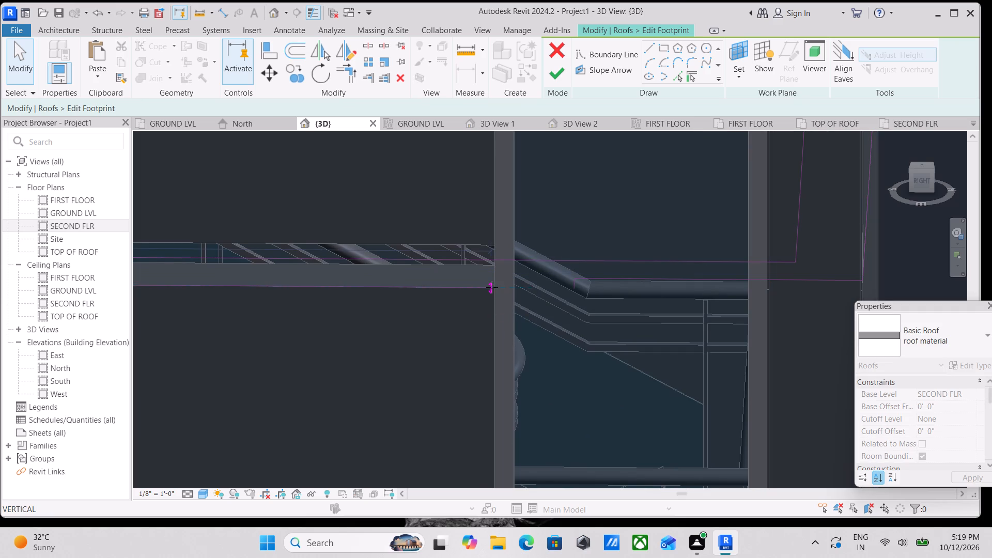
{"action": "left_click_drag", "start_coordinate": [492, 287], "coordinate": [495, 288]}
{"action": "left_click_drag", "start_coordinate": [495, 288], "coordinate": [495, 289]}
{"action": "scroll", "coordinate": [529, 277], "scroll_direction": "down", "scroll_amount": 3}
{"action": "key", "text": "Escape"}
Draw two roof boundary lines from the shortened outer line's end, about 4" inward and about 10" along to the existing inset edge.
{"action": "scroll", "coordinate": [530, 286], "scroll_direction": "down", "scroll_amount": 3}
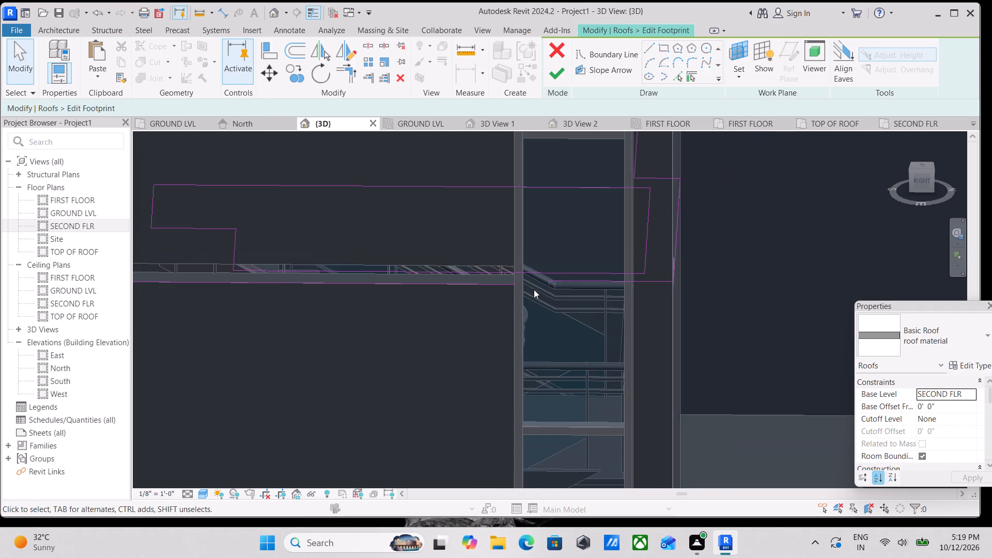
{"action": "middle_click_drag", "start_coordinate": [535, 287], "coordinate": [555, 372], "text": "shift"}
{"action": "scroll", "coordinate": [560, 284], "scroll_direction": "down", "scroll_amount": 1}
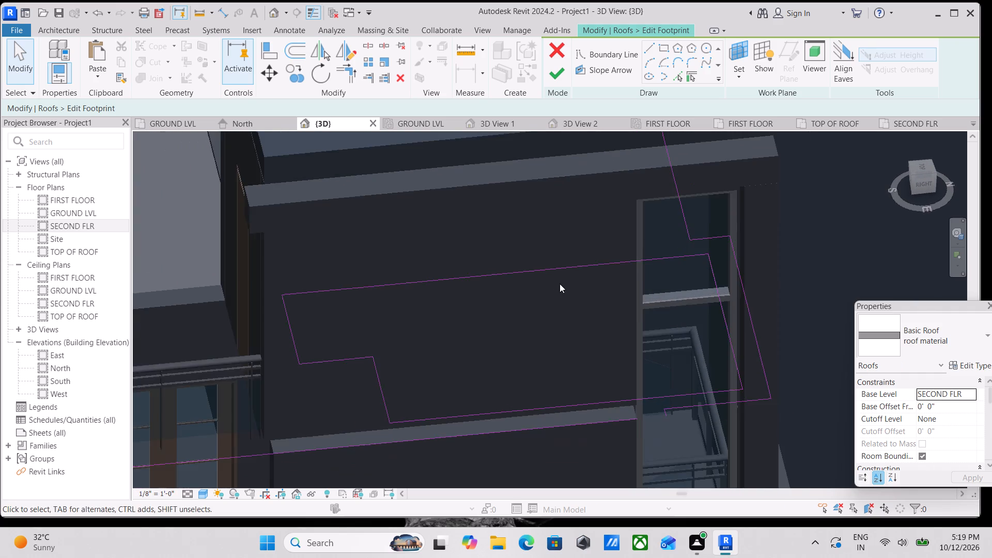
{"action": "middle_click_drag", "start_coordinate": [560, 284], "coordinate": [556, 332], "text": "shift"}
{"action": "scroll", "coordinate": [556, 332], "scroll_direction": "down", "scroll_amount": 1, "text": "shift"}
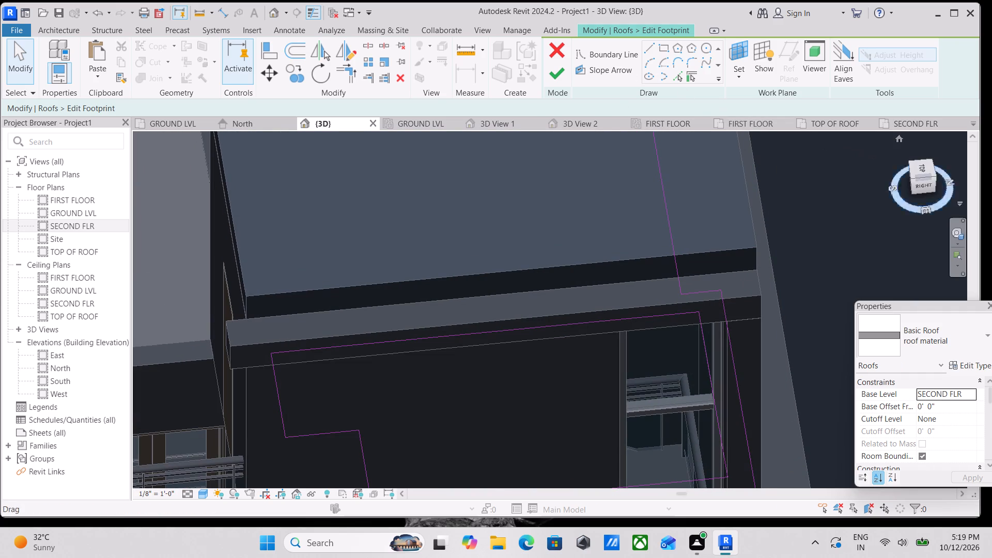
{"action": "left_click", "coordinate": [918, 169]}
{"action": "scroll", "coordinate": [716, 293], "scroll_direction": "up", "scroll_amount": 5}
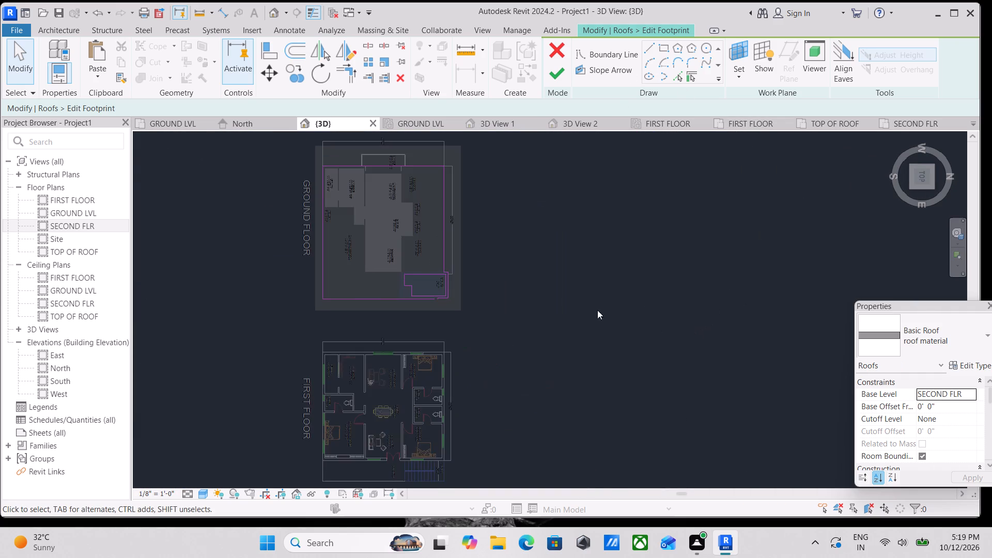
{"action": "scroll", "coordinate": [494, 297], "scroll_direction": "up", "scroll_amount": 17}
{"action": "scroll", "coordinate": [414, 273], "scroll_direction": "up", "scroll_amount": 4}
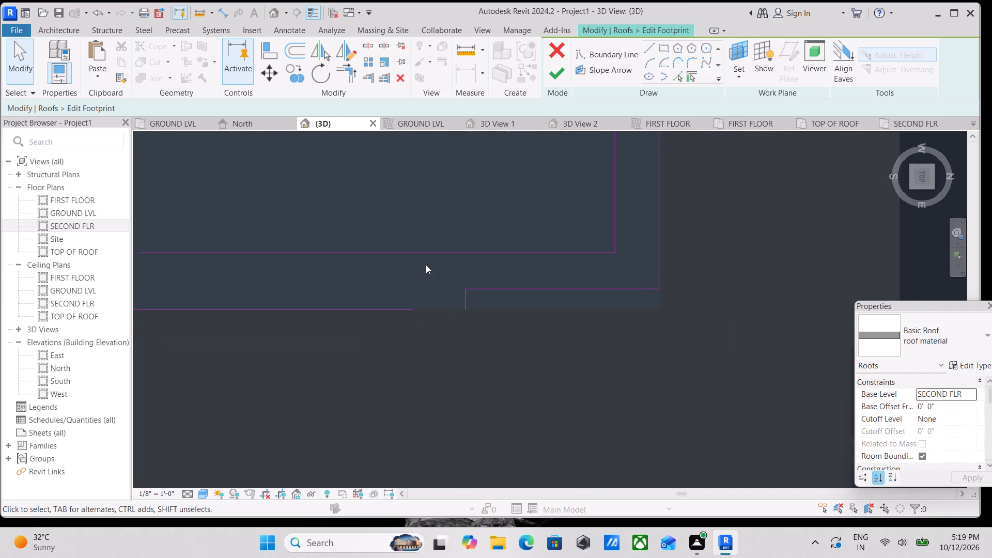
{"action": "middle_click_drag", "start_coordinate": [430, 259], "coordinate": [485, 284]}
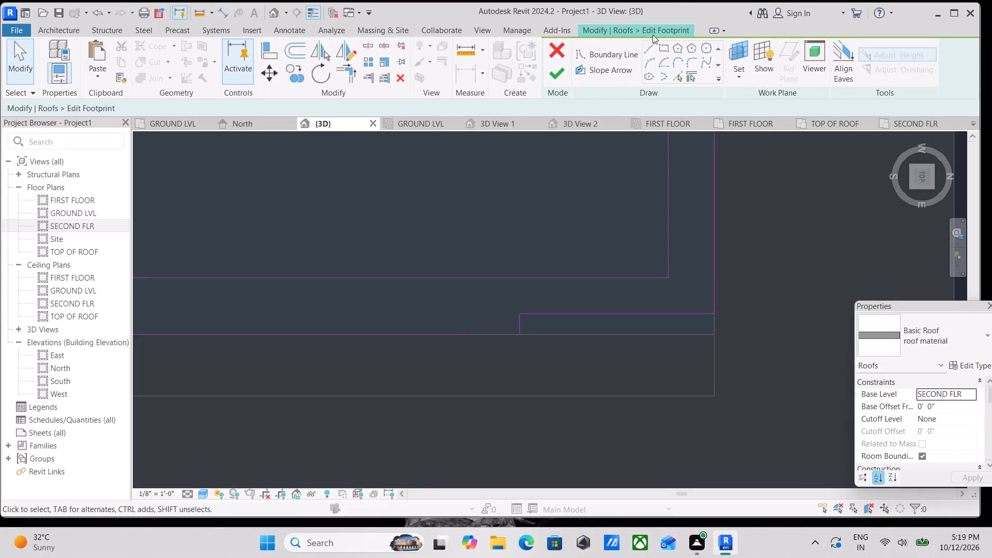
{"action": "left_click", "coordinate": [649, 42]}
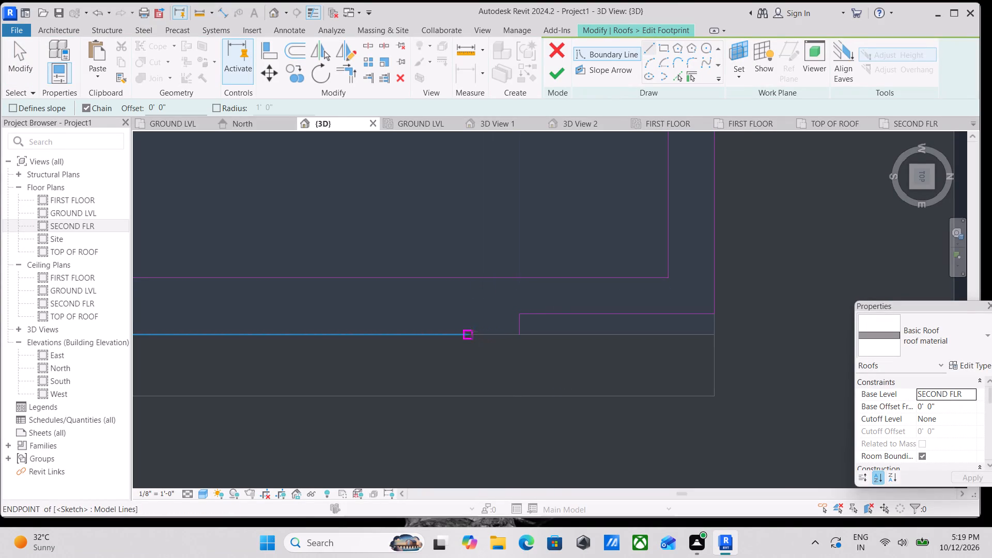
{"action": "left_click", "coordinate": [468, 333]}
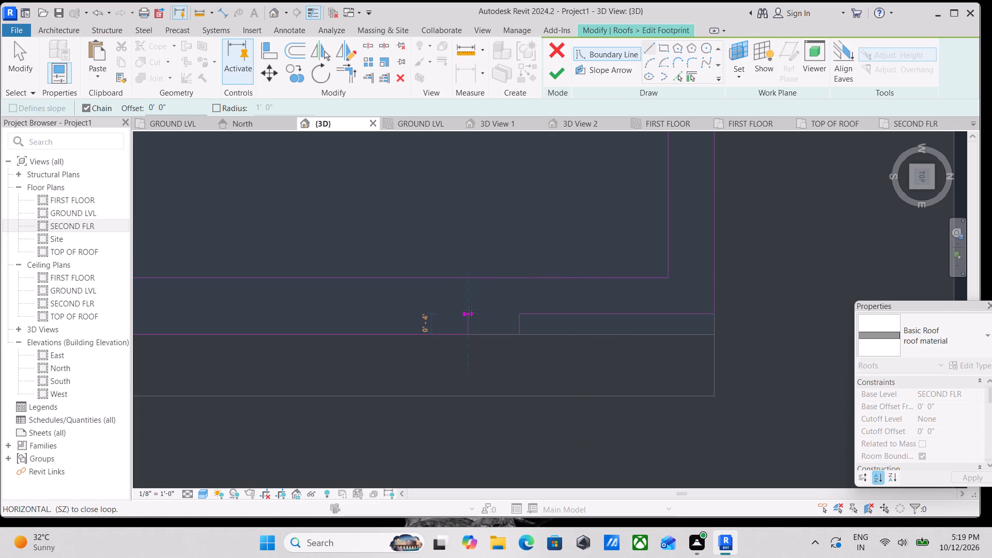
{"action": "left_click", "coordinate": [470, 312]}
{"action": "left_click", "coordinate": [519, 313]}
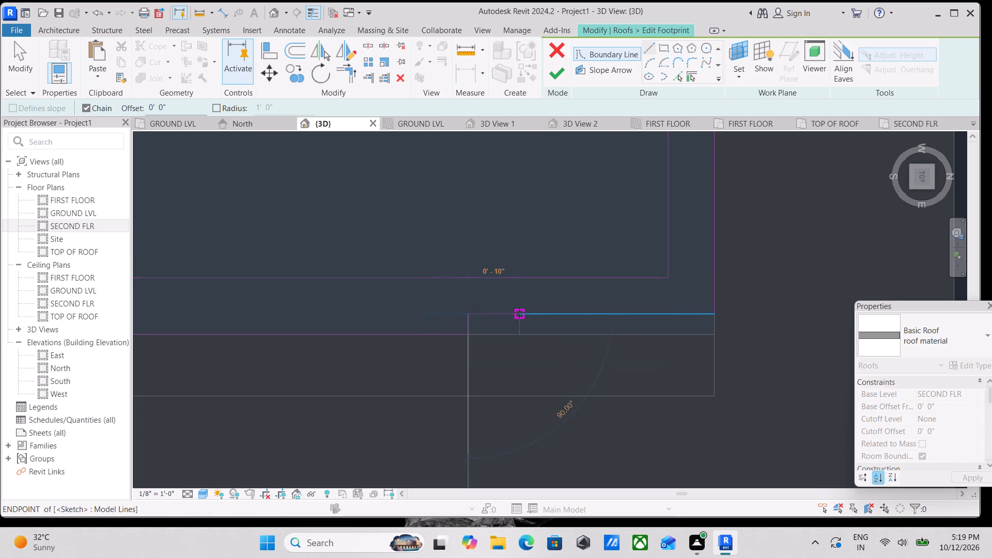
{"action": "key", "text": "Escape"}
{"action": "scroll", "coordinate": [540, 331], "scroll_direction": "up", "scroll_amount": 2}
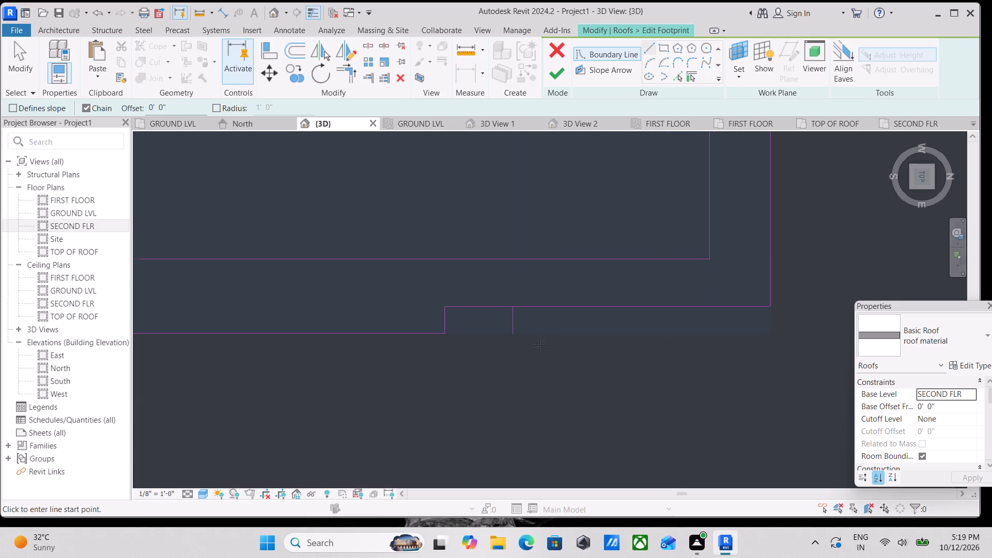
{"action": "key", "text": "Escape"}
Delete the old 4" jog line between the inset's edges and finish the SECOND FLR roof footprint edit.
{"action": "left_click", "coordinate": [514, 324]}
{"action": "right_click", "coordinate": [514, 324]}
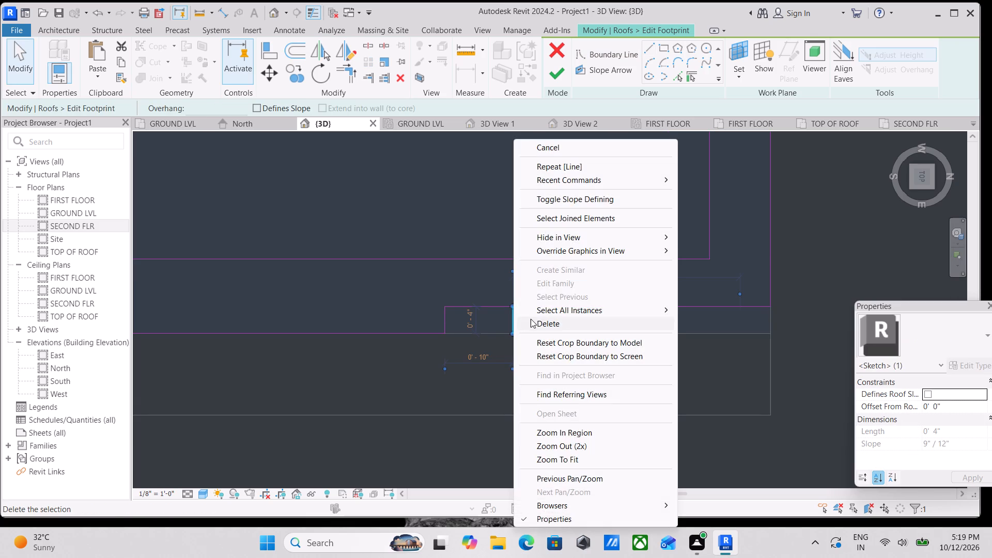
{"action": "left_click", "coordinate": [531, 320]}
{"action": "left_click", "coordinate": [555, 73]}
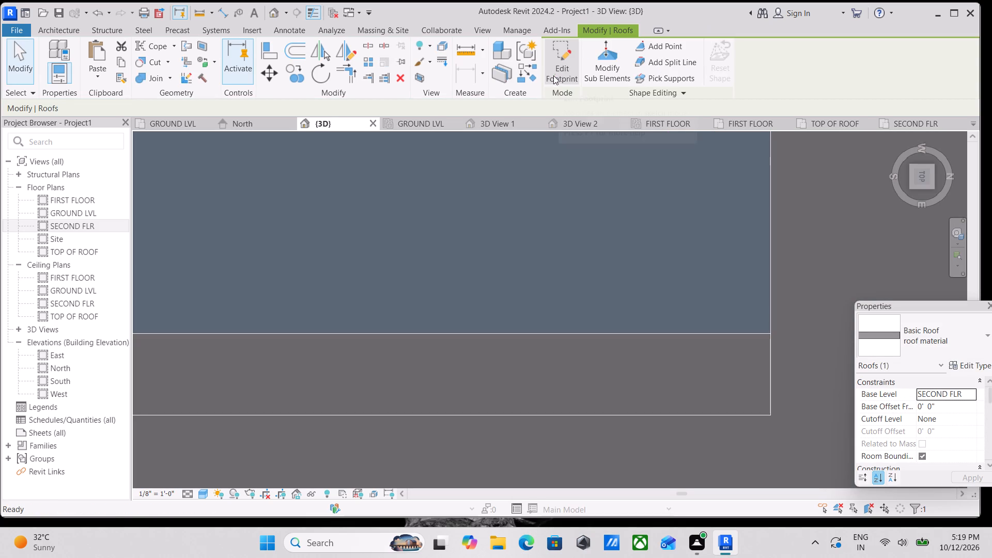
Examine in 3D the reshaped SECOND FLR roof and the full height of the tall stair window.
{"action": "scroll", "coordinate": [552, 81], "scroll_direction": "down", "scroll_amount": 2}
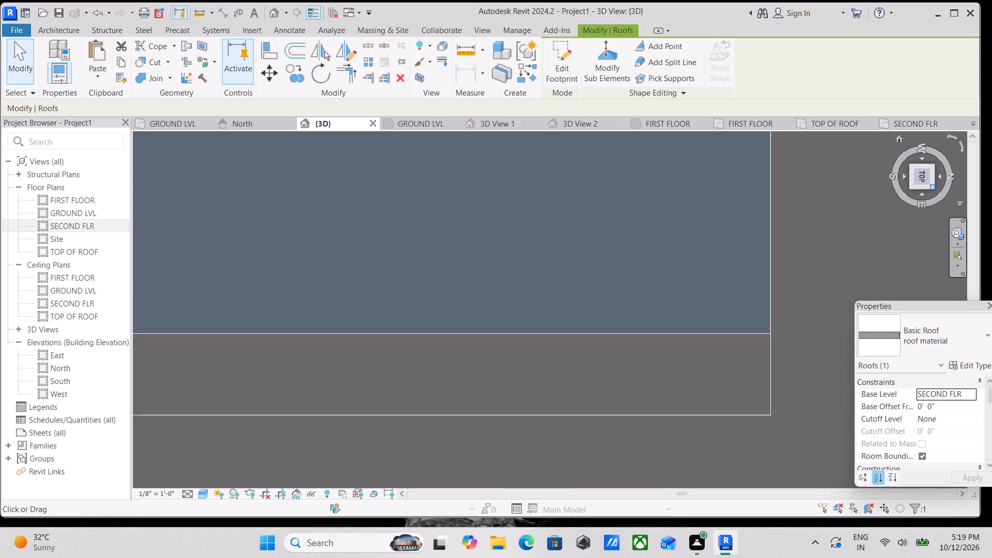
{"action": "left_click", "coordinate": [933, 187]}
{"action": "scroll", "coordinate": [696, 286], "scroll_direction": "up", "scroll_amount": 2}
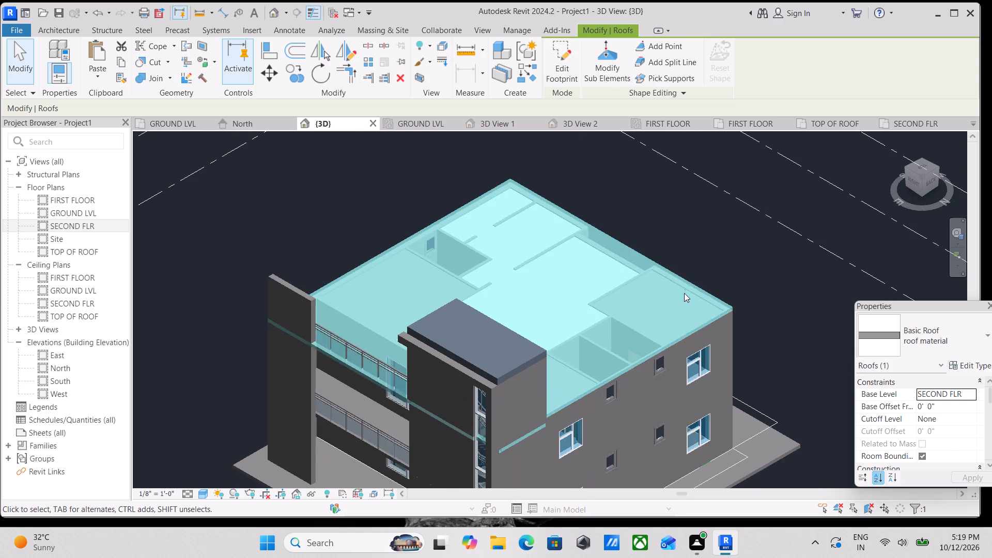
{"action": "key", "text": "Escape"}
{"action": "middle_click_drag", "start_coordinate": [626, 296], "coordinate": [669, 178]}
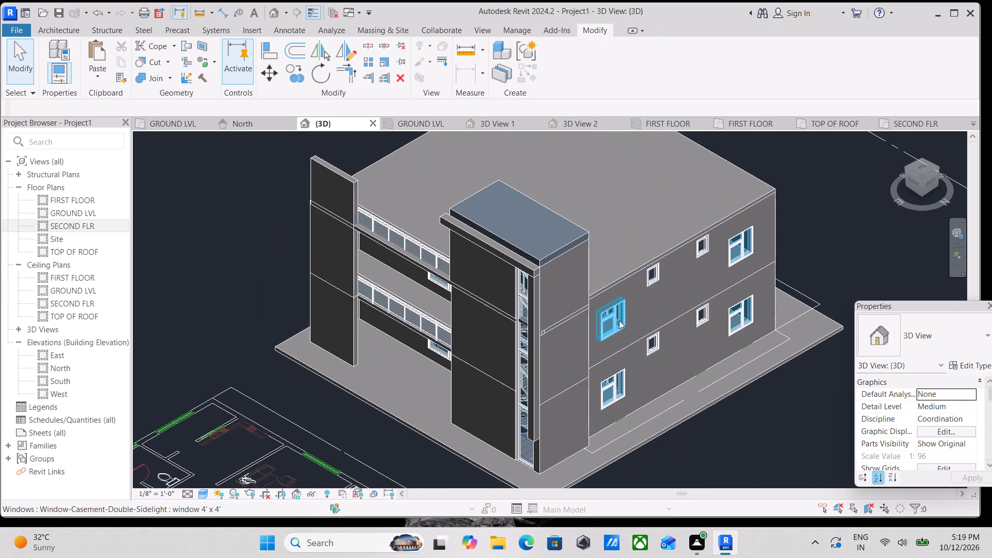
{"action": "middle_click_drag", "start_coordinate": [612, 337], "coordinate": [736, 216], "text": "shift"}
{"action": "scroll", "coordinate": [735, 227], "scroll_direction": "up", "scroll_amount": 3}
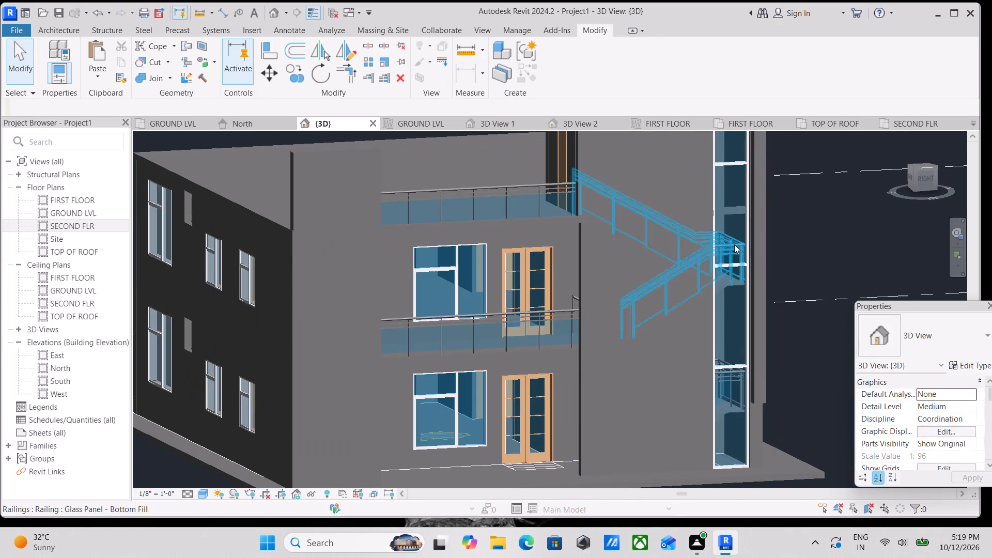
{"action": "middle_click_drag", "start_coordinate": [747, 329], "coordinate": [683, 196]}
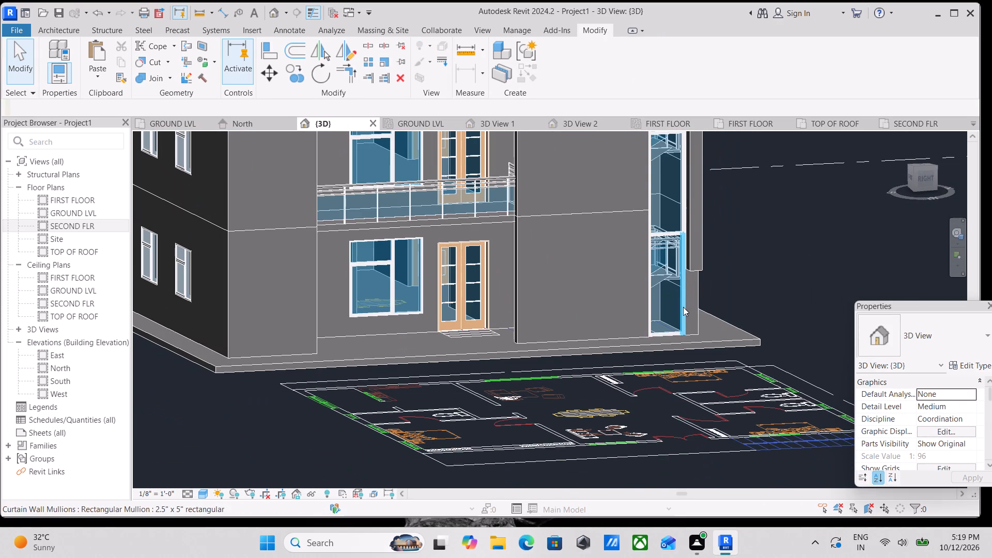
Place a horizontal curtain grid line at the midpoint of the stair window panel crossing the SECOND FLR slab, 4' 0" from the adjacent grid lines.
{"action": "left_click", "coordinate": [683, 307]}
{"action": "scroll", "coordinate": [683, 306], "scroll_direction": "up", "scroll_amount": 3}
{"action": "key", "text": "Escape"}
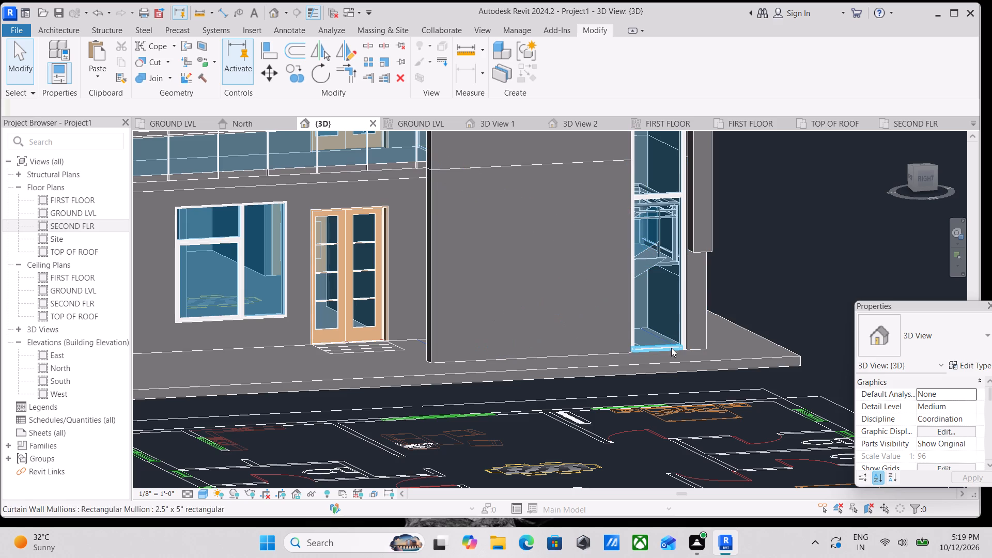
{"action": "left_click", "coordinate": [675, 350]}
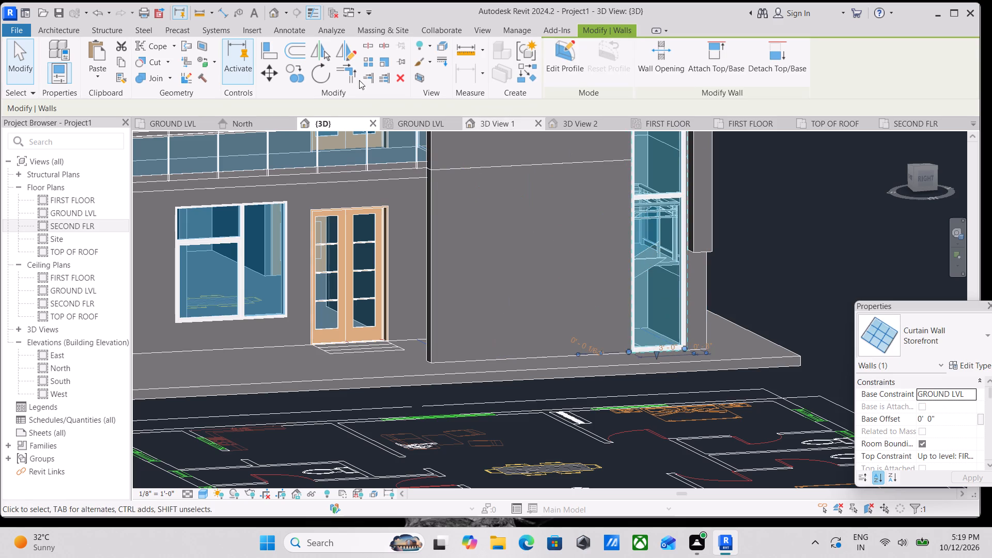
{"action": "left_click", "coordinate": [54, 28]}
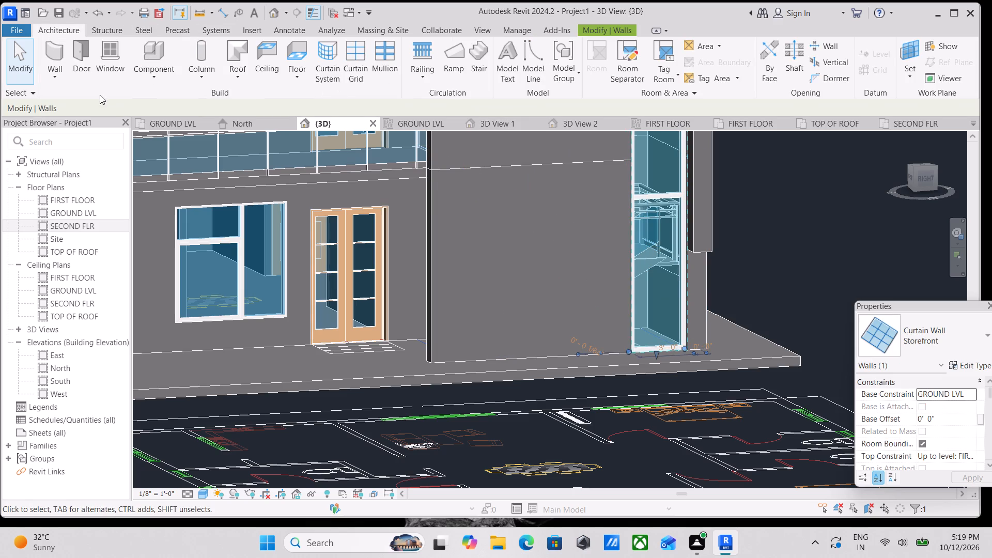
{"action": "left_click", "coordinate": [356, 58]}
{"action": "middle_click_drag", "start_coordinate": [654, 251], "coordinate": [632, 270]}
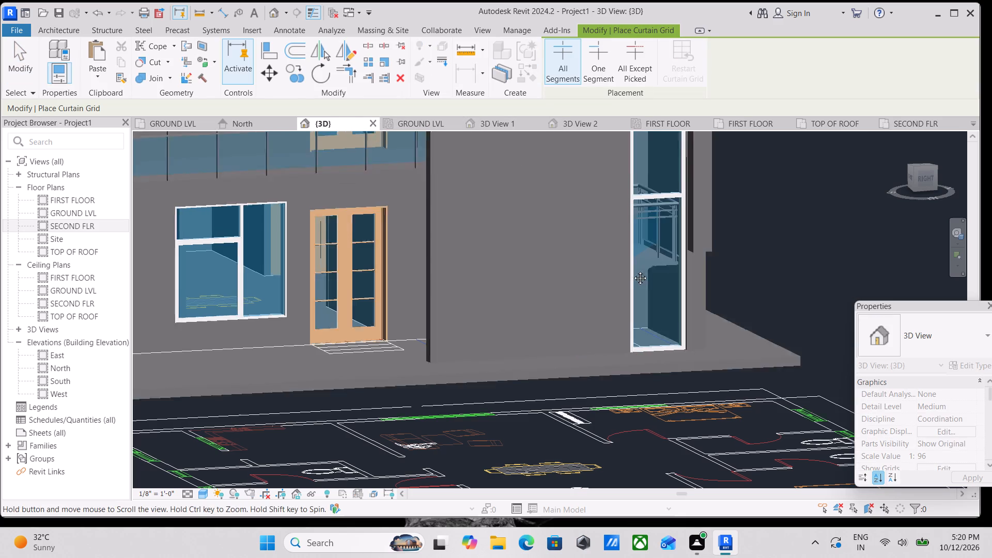
{"action": "middle_click_drag", "start_coordinate": [632, 270], "coordinate": [445, 348]}
{"action": "scroll", "coordinate": [454, 236], "scroll_direction": "down", "scroll_amount": 1}
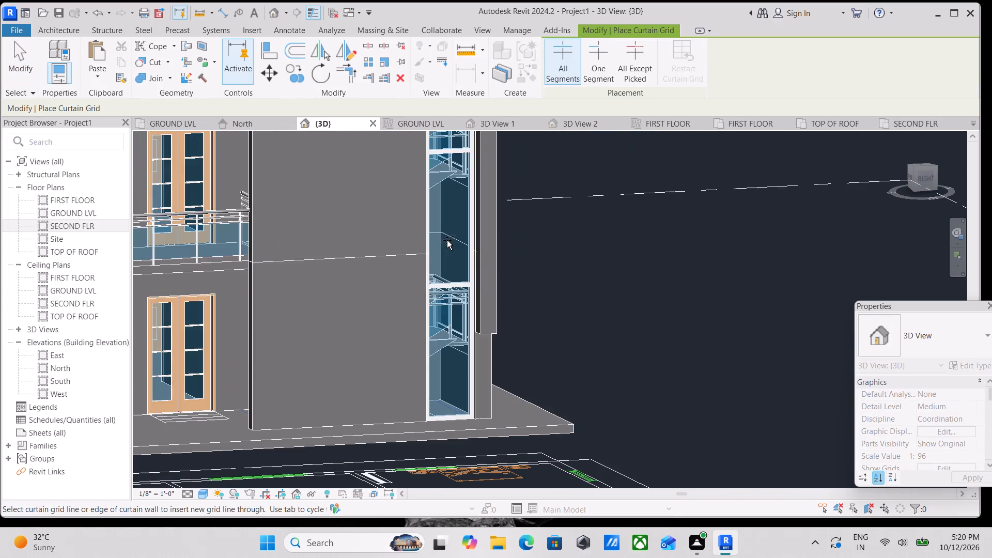
{"action": "middle_click_drag", "start_coordinate": [446, 240], "coordinate": [478, 329], "text": "shift"}
{"action": "middle_click_drag", "start_coordinate": [513, 244], "coordinate": [421, 404]}
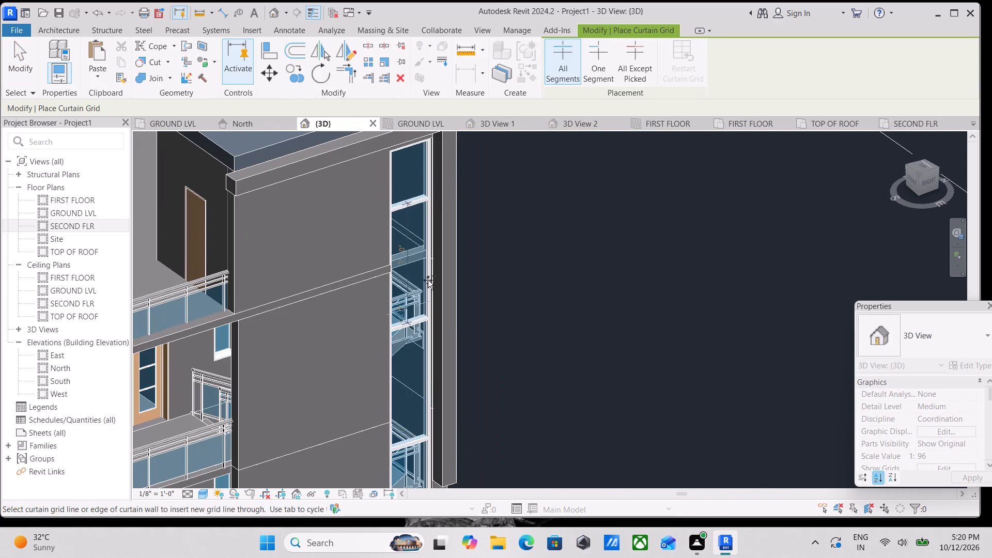
{"action": "scroll", "coordinate": [429, 254], "scroll_direction": "up", "scroll_amount": 4}
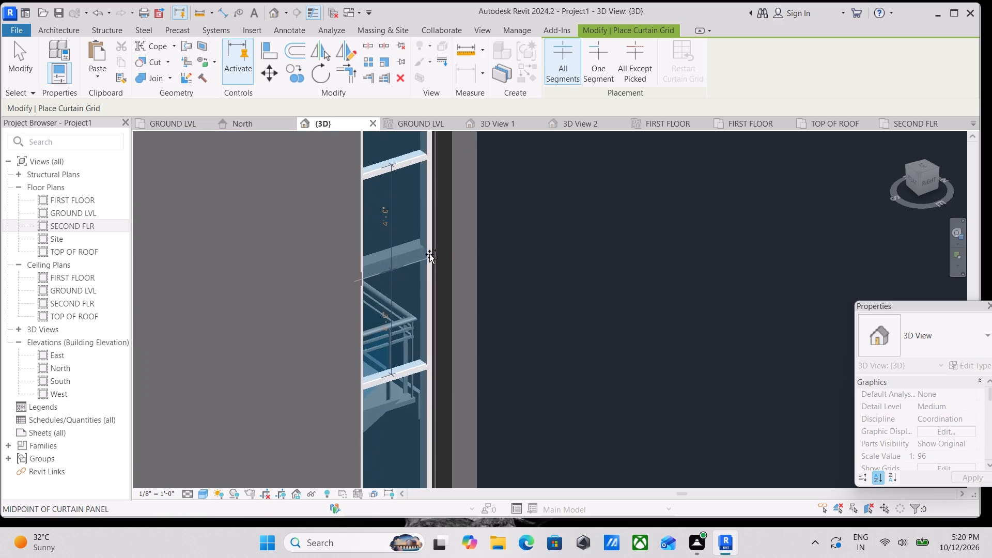
{"action": "scroll", "coordinate": [425, 254], "scroll_direction": "up", "scroll_amount": 3}
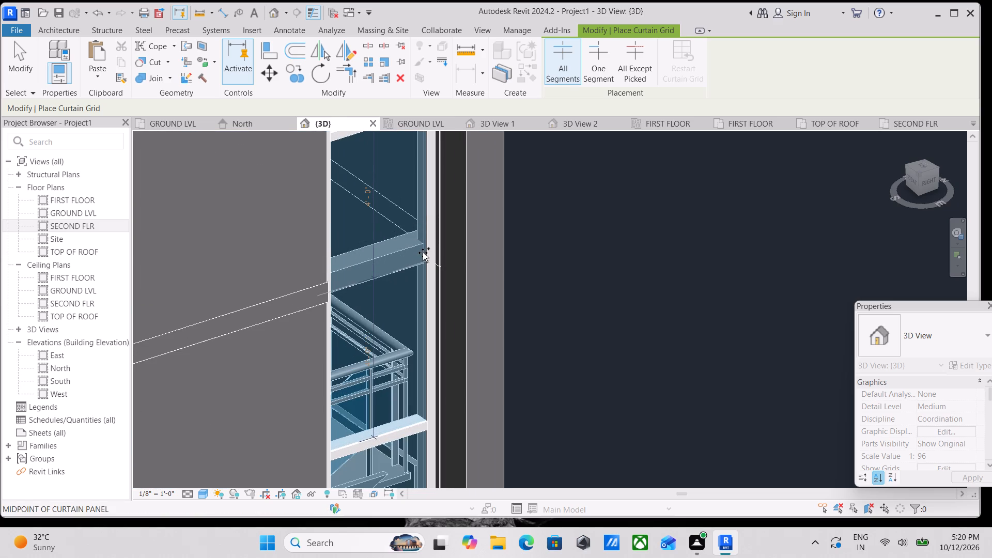
{"action": "left_click", "coordinate": [423, 253]}
Place a horizontal curtain grid line at the midpoint of the next undivided stair window panel down, 4' 0" from the adjacent grid lines.
{"action": "scroll", "coordinate": [423, 253], "scroll_direction": "down", "scroll_amount": 2}
{"action": "middle_click_drag", "start_coordinate": [423, 253], "coordinate": [416, 301]}
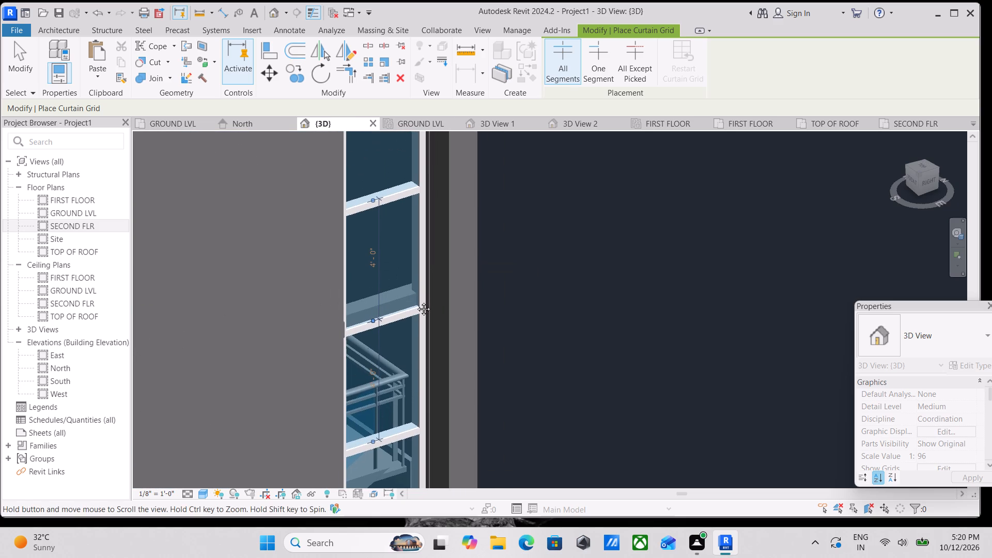
{"action": "middle_click_drag", "start_coordinate": [416, 301], "coordinate": [403, 238]}
{"action": "scroll", "coordinate": [404, 241], "scroll_direction": "down", "scroll_amount": 1}
{"action": "middle_click_drag", "start_coordinate": [404, 241], "coordinate": [380, 105]}
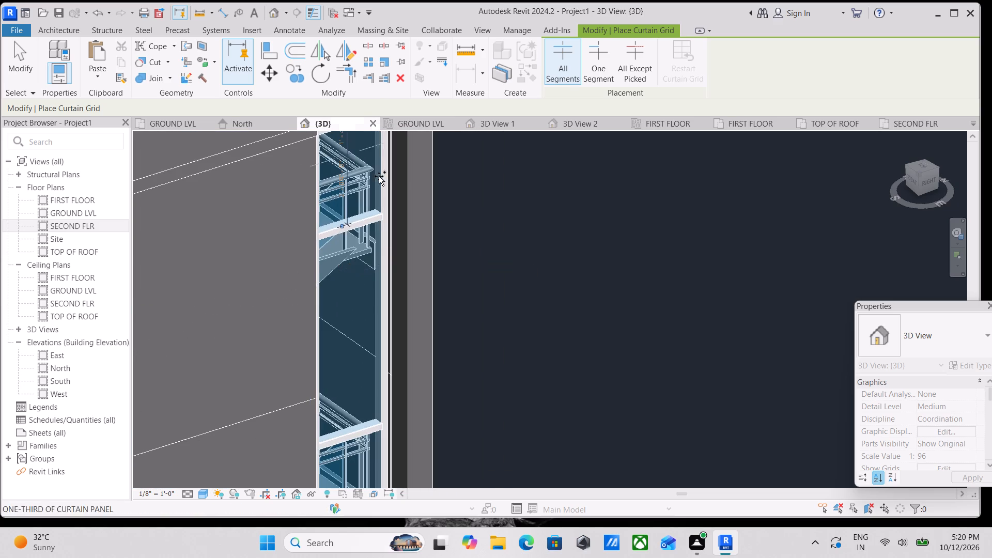
{"action": "left_click", "coordinate": [383, 319]}
Place a horizontal curtain grid line at the midpoint of the bottom stair window panel and end the Curtain Grid command.
{"action": "scroll", "coordinate": [383, 319], "scroll_direction": "down", "scroll_amount": 1}
{"action": "middle_click_drag", "start_coordinate": [383, 319], "coordinate": [380, 314]}
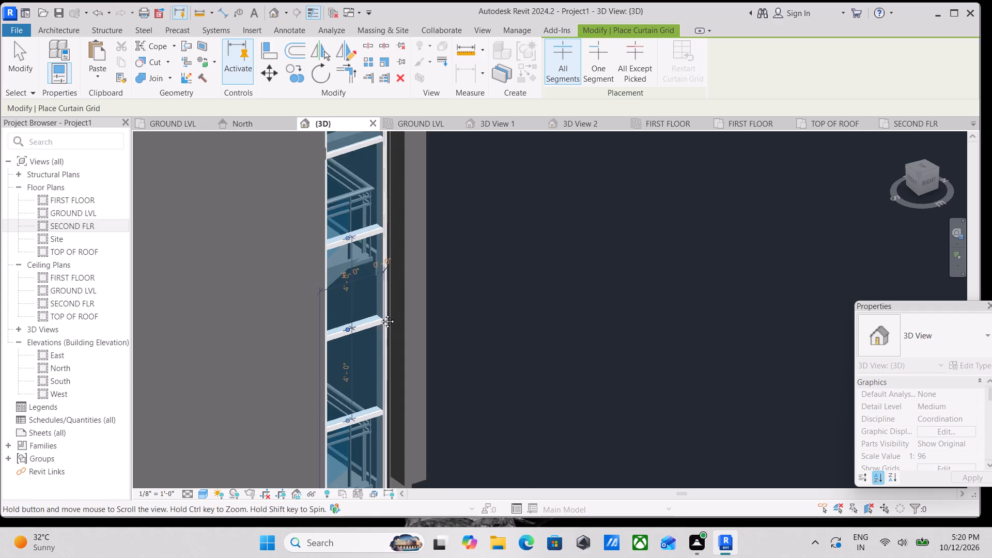
{"action": "middle_click_drag", "start_coordinate": [380, 314], "coordinate": [354, 100]}
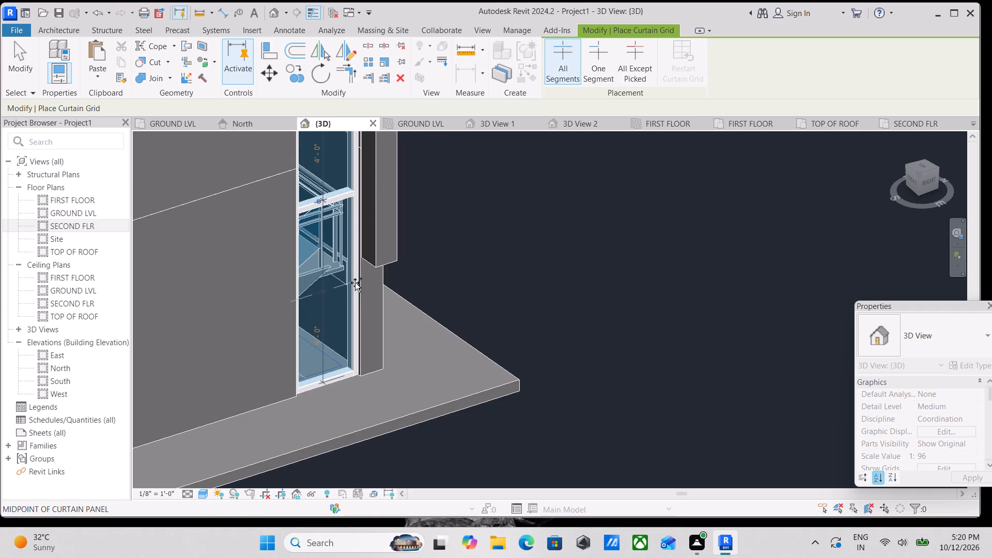
{"action": "scroll", "coordinate": [352, 278], "scroll_direction": "up", "scroll_amount": 4}
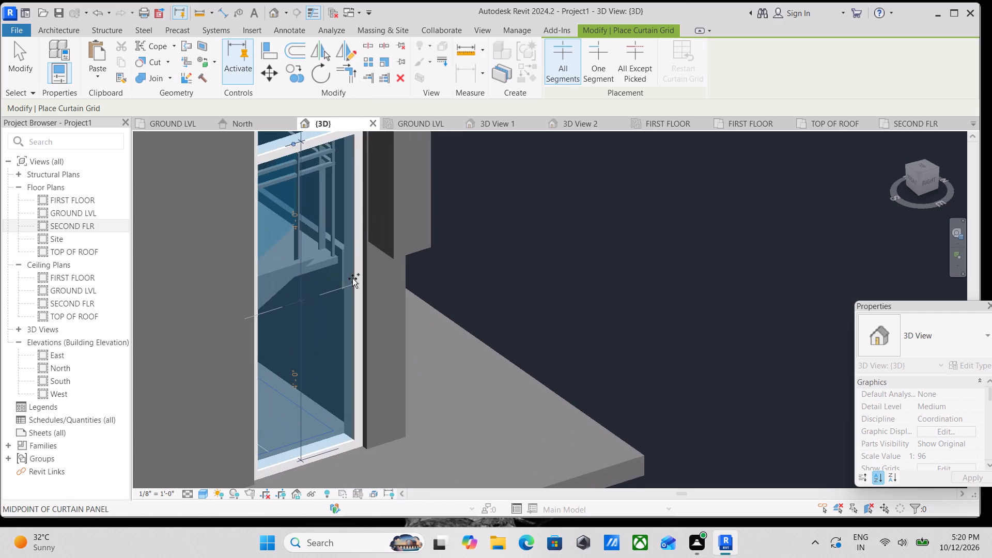
{"action": "left_click", "coordinate": [352, 278]}
{"action": "scroll", "coordinate": [352, 278], "scroll_direction": "down", "scroll_amount": 8}
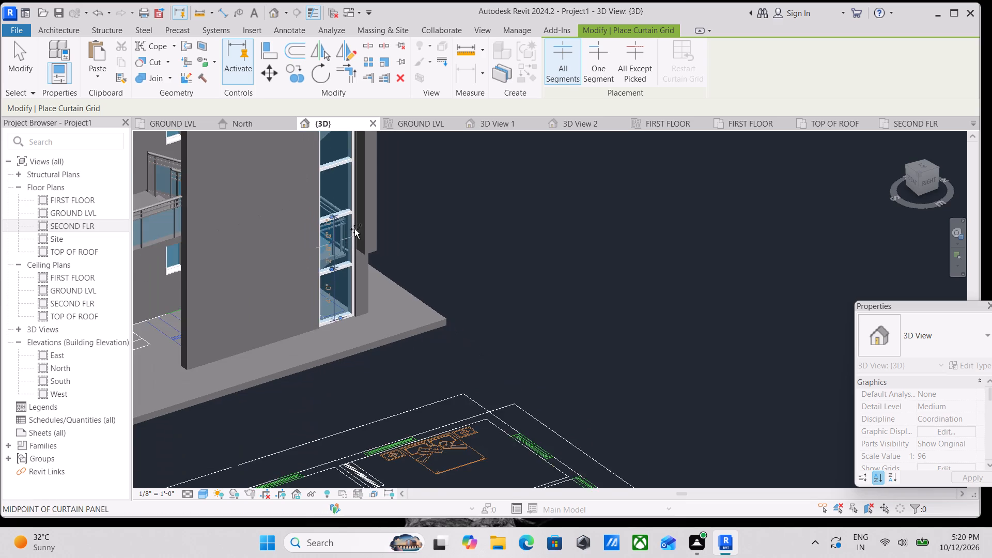
{"action": "scroll", "coordinate": [358, 224], "scroll_direction": "down", "scroll_amount": 4}
{"action": "middle_click_drag", "start_coordinate": [396, 238], "coordinate": [325, 207], "text": "shift"}
{"action": "scroll", "coordinate": [389, 208], "scroll_direction": "down", "scroll_amount": 1}
{"action": "middle_click_drag", "start_coordinate": [391, 208], "coordinate": [348, 362]}
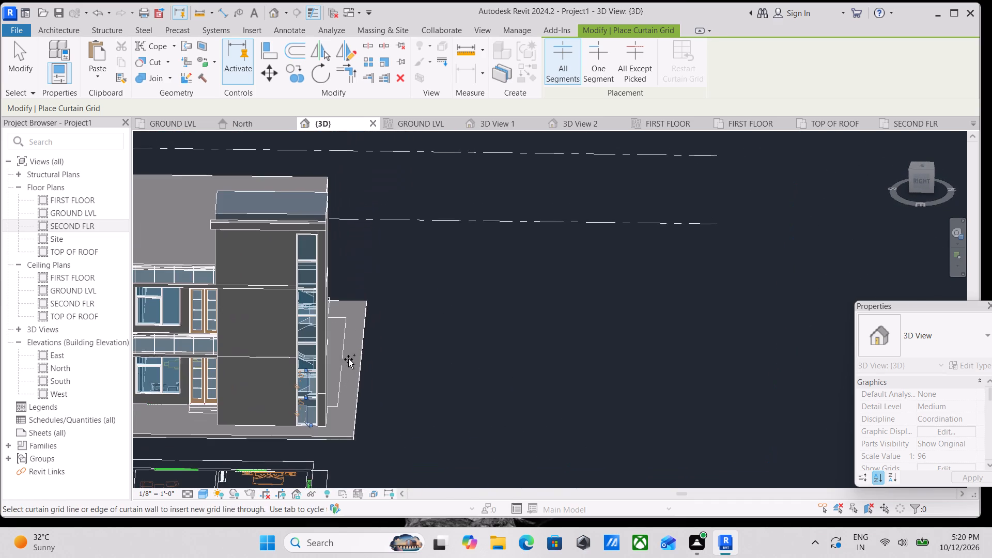
{"action": "scroll", "coordinate": [333, 282], "scroll_direction": "up", "scroll_amount": 2}
{"action": "key", "text": "Escape"}
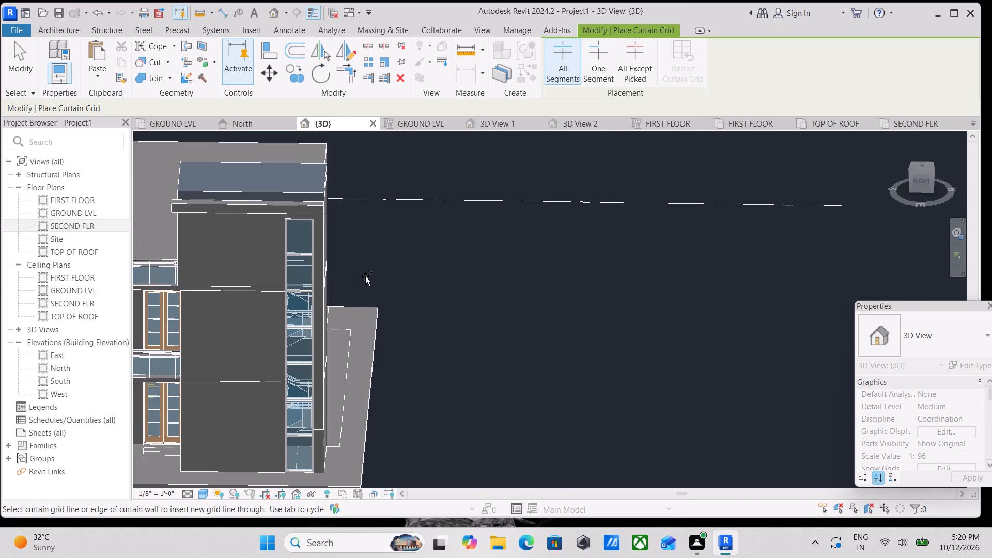
{"action": "scroll", "coordinate": [369, 266], "scroll_direction": "down", "scroll_amount": 2}
{"action": "key", "text": "Escape"}
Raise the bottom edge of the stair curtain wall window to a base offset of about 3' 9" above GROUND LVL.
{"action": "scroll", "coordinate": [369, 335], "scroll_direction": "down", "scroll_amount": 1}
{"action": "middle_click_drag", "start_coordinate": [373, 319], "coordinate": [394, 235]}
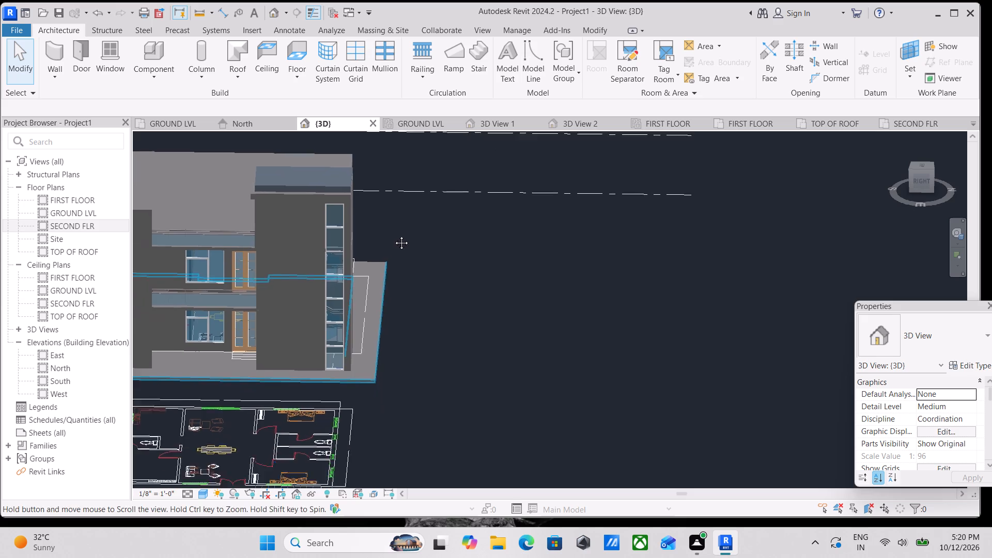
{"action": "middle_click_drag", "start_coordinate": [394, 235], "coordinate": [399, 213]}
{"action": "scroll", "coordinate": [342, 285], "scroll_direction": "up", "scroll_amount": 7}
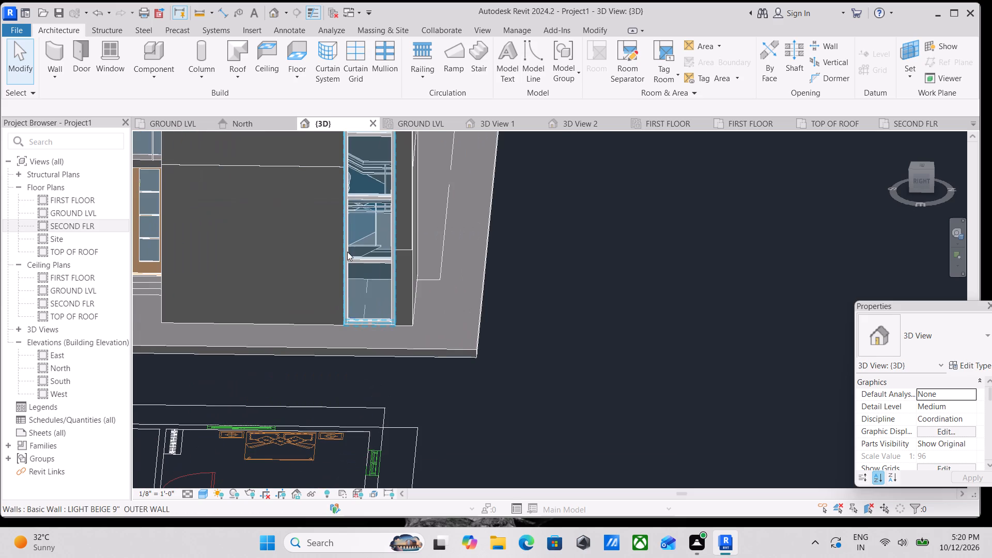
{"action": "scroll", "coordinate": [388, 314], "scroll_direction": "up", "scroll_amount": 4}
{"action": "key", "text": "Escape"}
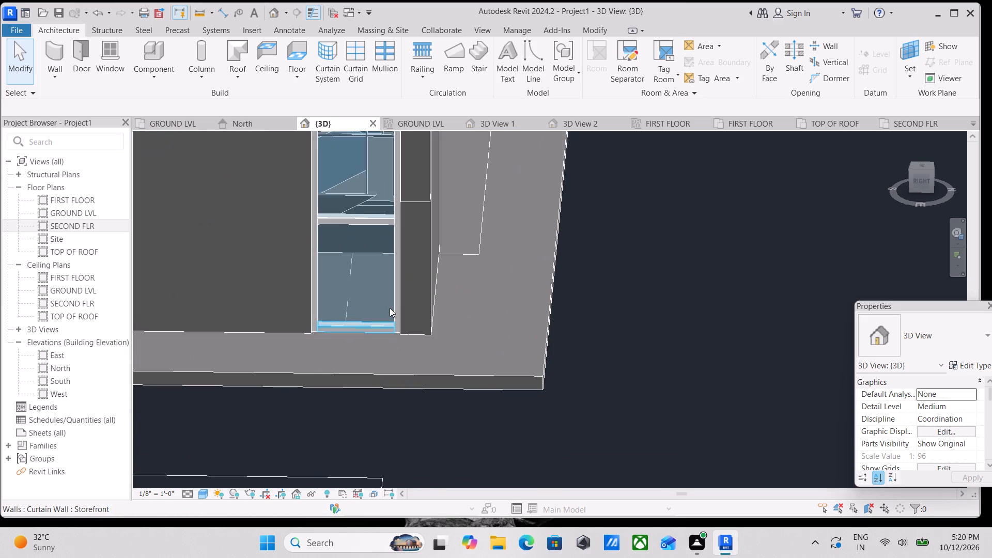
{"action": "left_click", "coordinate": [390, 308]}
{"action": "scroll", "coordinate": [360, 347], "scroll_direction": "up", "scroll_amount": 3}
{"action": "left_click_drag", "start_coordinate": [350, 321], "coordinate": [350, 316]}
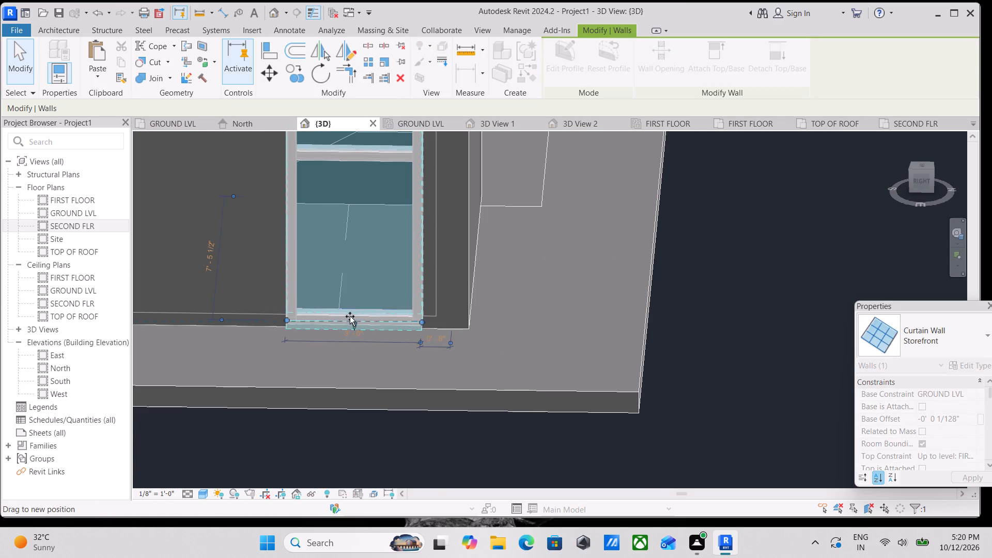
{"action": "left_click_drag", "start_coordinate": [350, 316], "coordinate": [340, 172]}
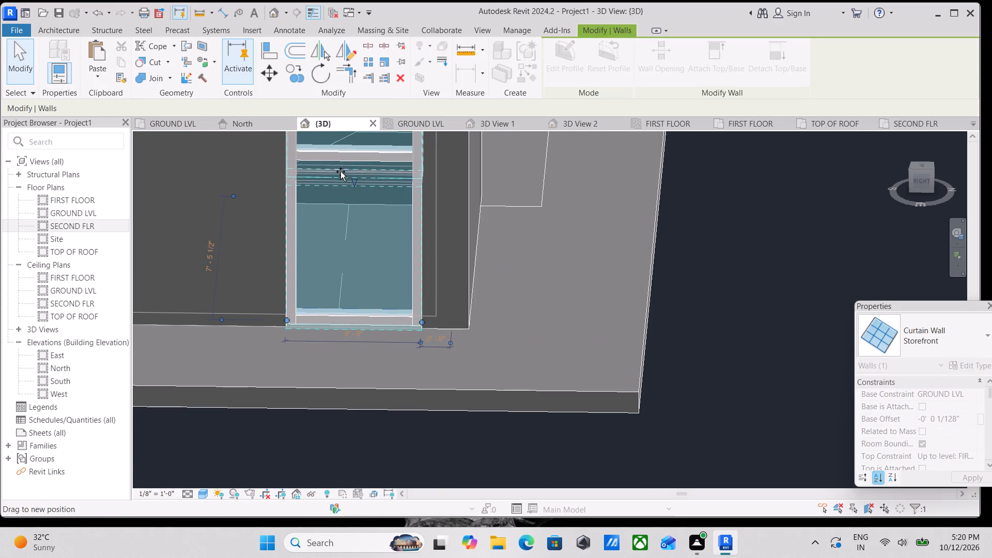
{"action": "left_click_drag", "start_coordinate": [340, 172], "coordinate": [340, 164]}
Examine the raised bottom edge of the stair window against the surrounding wall and the adjacent vertical projection.
{"action": "scroll", "coordinate": [340, 164], "scroll_direction": "down", "scroll_amount": 7}
{"action": "middle_click_drag", "start_coordinate": [369, 202], "coordinate": [392, 398]}
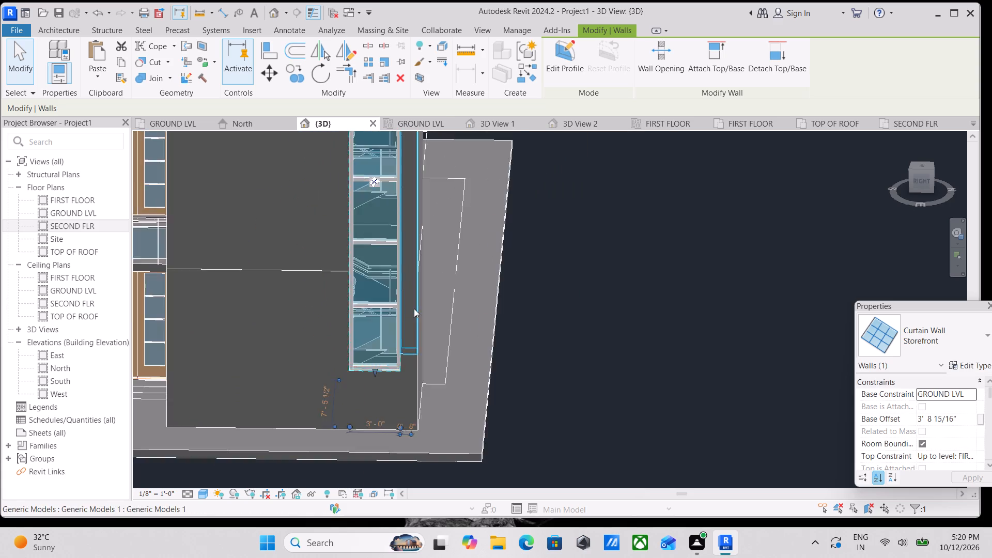
{"action": "scroll", "coordinate": [414, 308], "scroll_direction": "down", "scroll_amount": 2}
{"action": "middle_click_drag", "start_coordinate": [414, 311], "coordinate": [421, 383]}
{"action": "scroll", "coordinate": [426, 315], "scroll_direction": "down", "scroll_amount": 2}
{"action": "middle_click_drag", "start_coordinate": [426, 315], "coordinate": [438, 307]}
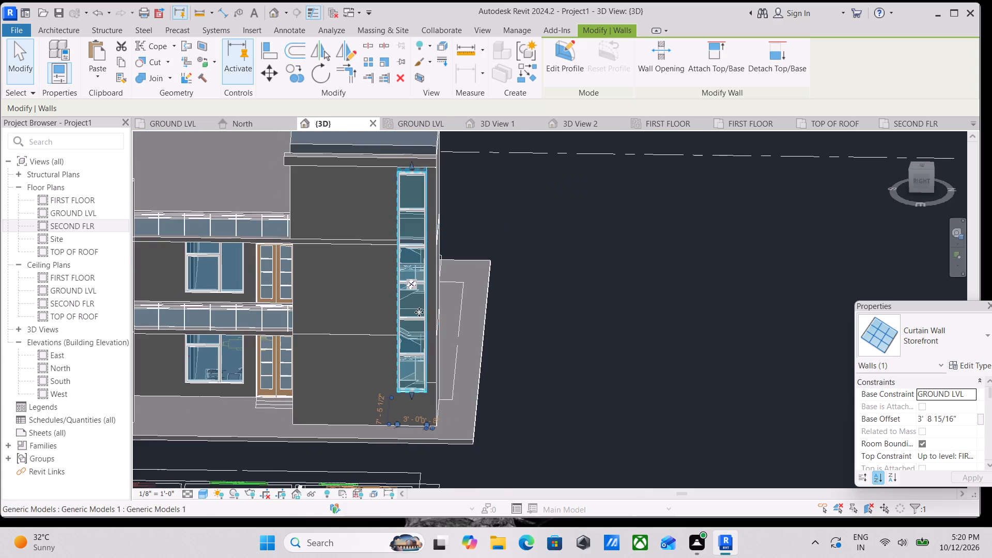
{"action": "scroll", "coordinate": [416, 312], "scroll_direction": "up", "scroll_amount": 3}
{"action": "scroll", "coordinate": [417, 308], "scroll_direction": "down", "scroll_amount": 2}
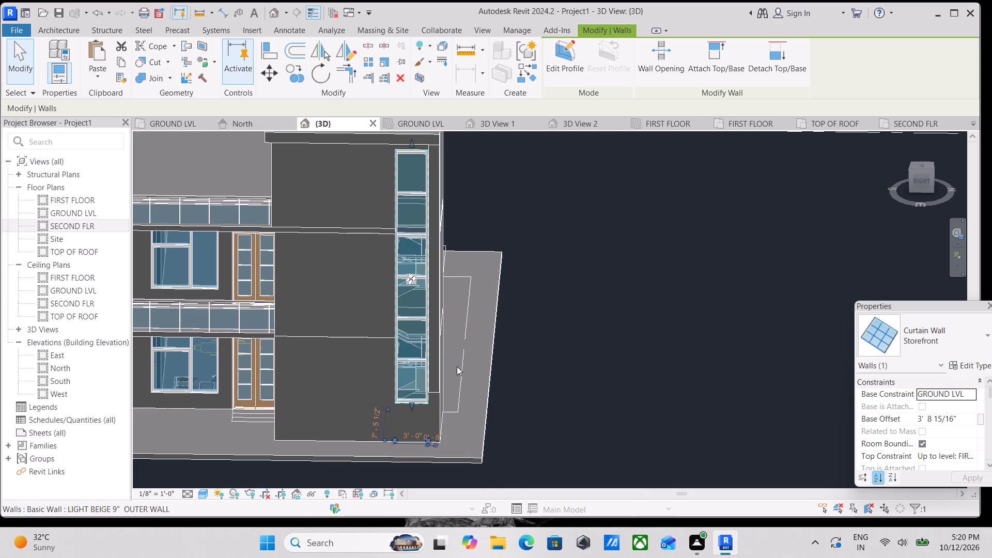
{"action": "middle_click_drag", "start_coordinate": [469, 349], "coordinate": [508, 273]}
{"action": "scroll", "coordinate": [458, 337], "scroll_direction": "up", "scroll_amount": 2}
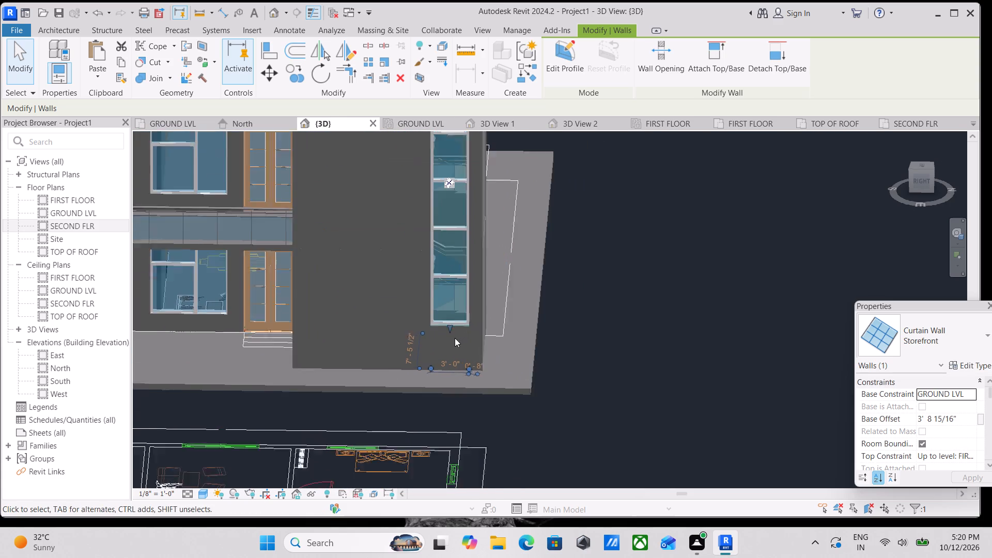
{"action": "scroll", "coordinate": [455, 338], "scroll_direction": "up", "scroll_amount": 6}
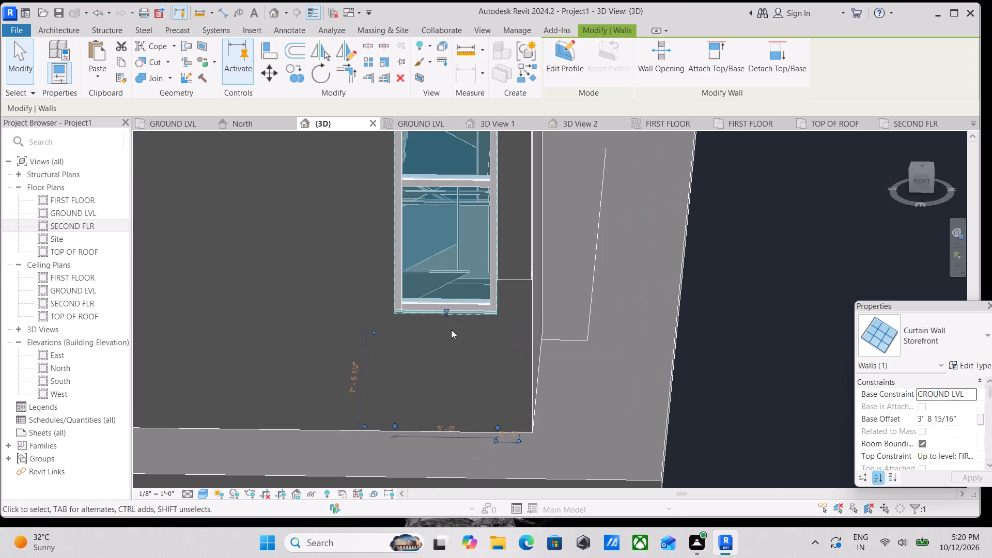
{"action": "scroll", "coordinate": [451, 330], "scroll_direction": "up", "scroll_amount": 3}
{"action": "scroll", "coordinate": [452, 332], "scroll_direction": "down", "scroll_amount": 4}
{"action": "scroll", "coordinate": [464, 412], "scroll_direction": "down", "scroll_amount": 4}
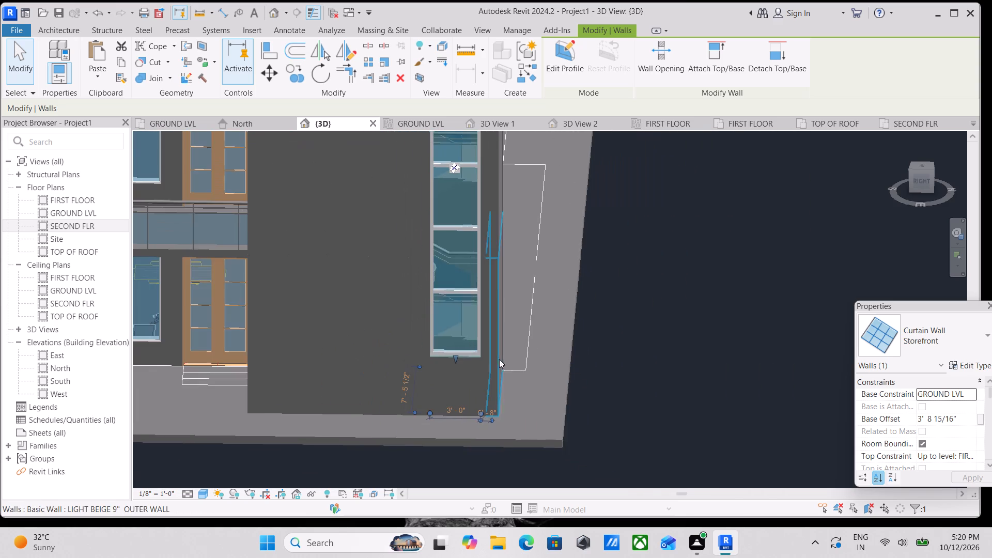
{"action": "scroll", "coordinate": [482, 350], "scroll_direction": "down", "scroll_amount": 4}
Raise the bottom edge of the stair window further, to a base offset of about 5' 0" above GROUND LVL.
{"action": "middle_click_drag", "start_coordinate": [485, 355], "coordinate": [466, 388], "text": "shift"}
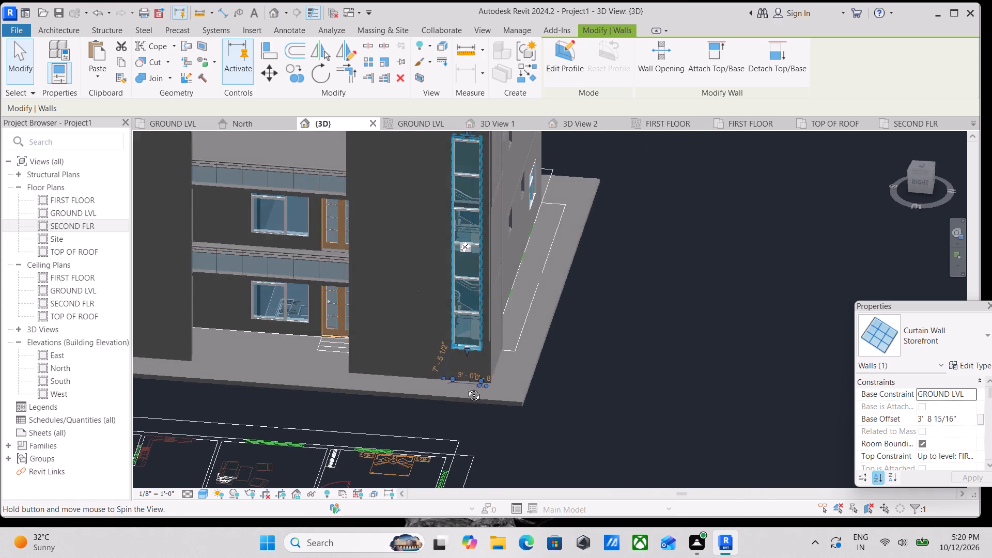
{"action": "middle_click_drag", "start_coordinate": [466, 388], "coordinate": [454, 425], "text": "shift"}
{"action": "scroll", "coordinate": [505, 324], "scroll_direction": "up", "scroll_amount": 3}
{"action": "key", "text": "Escape"}
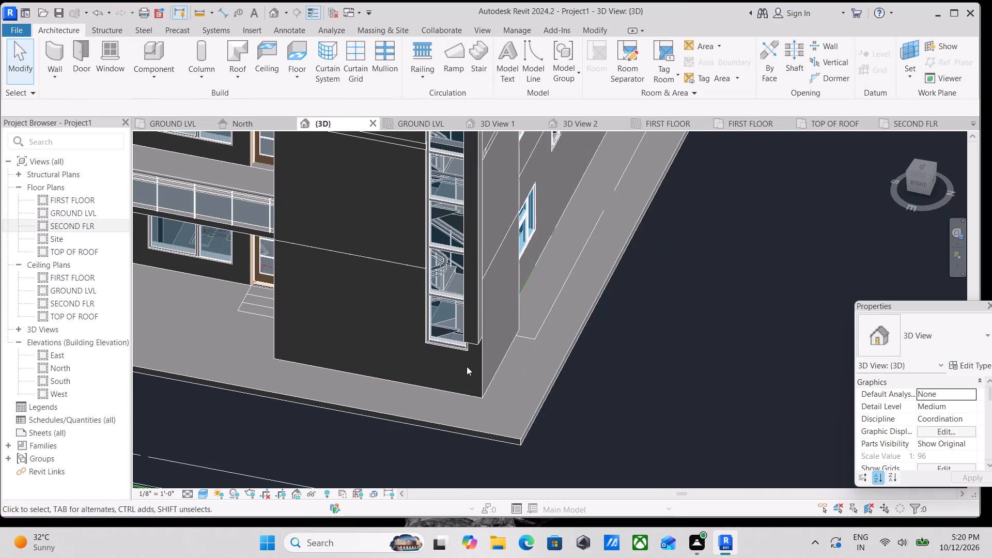
{"action": "scroll", "coordinate": [444, 354], "scroll_direction": "up", "scroll_amount": 8}
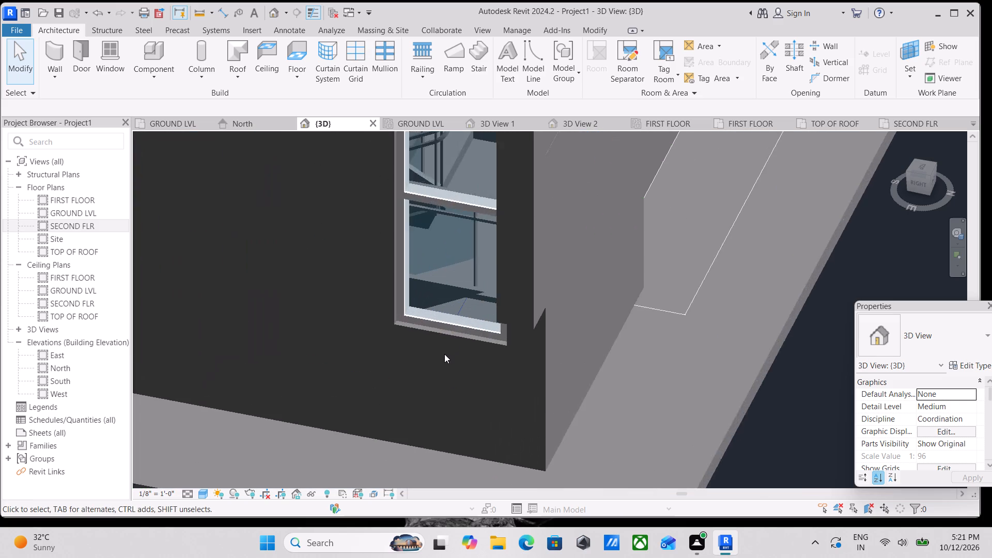
{"action": "scroll", "coordinate": [444, 354], "scroll_direction": "up", "scroll_amount": 3}
{"action": "left_click", "coordinate": [364, 297]}
{"action": "scroll", "coordinate": [403, 318], "scroll_direction": "down", "scroll_amount": 3}
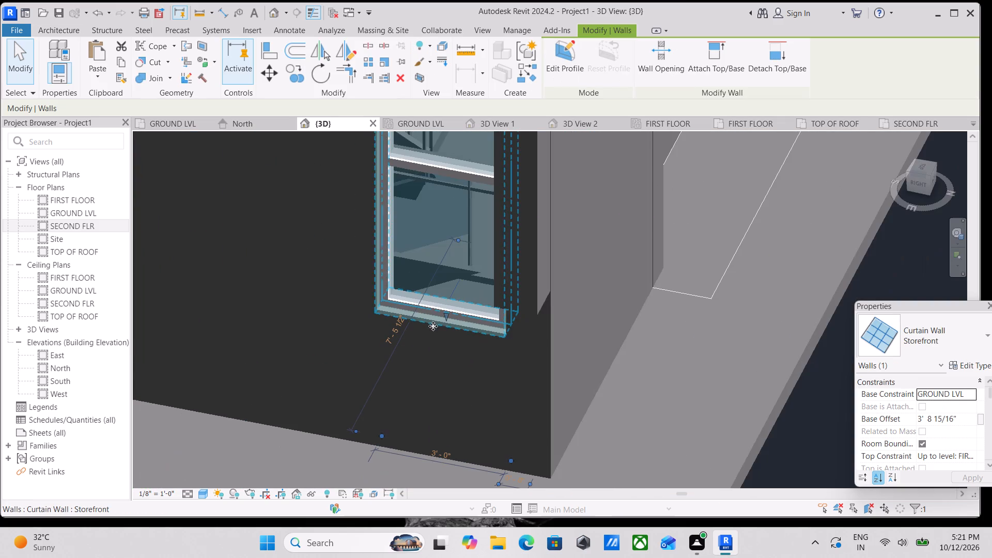
{"action": "left_click_drag", "start_coordinate": [445, 316], "coordinate": [448, 291]}
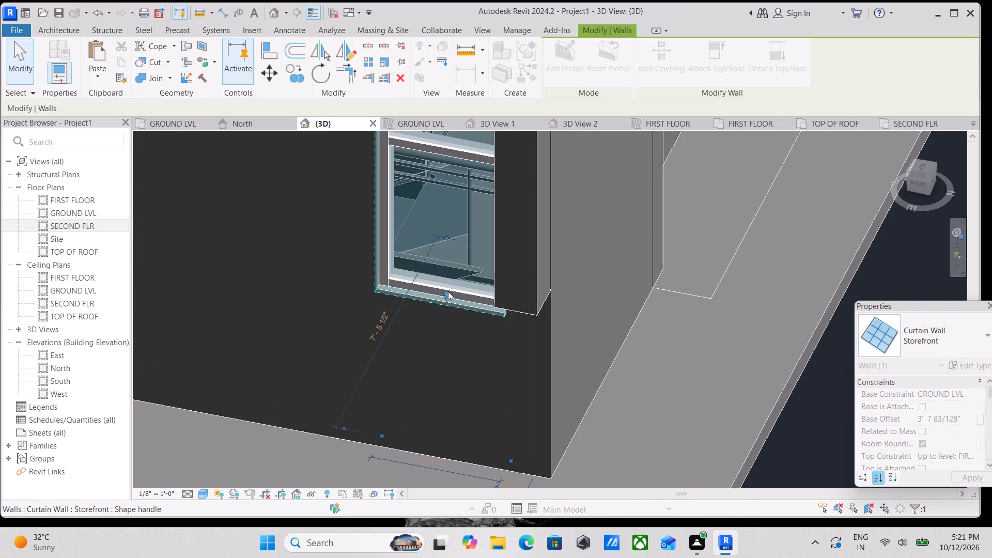
{"action": "middle_click_drag", "start_coordinate": [491, 359], "coordinate": [570, 288], "text": "shift"}
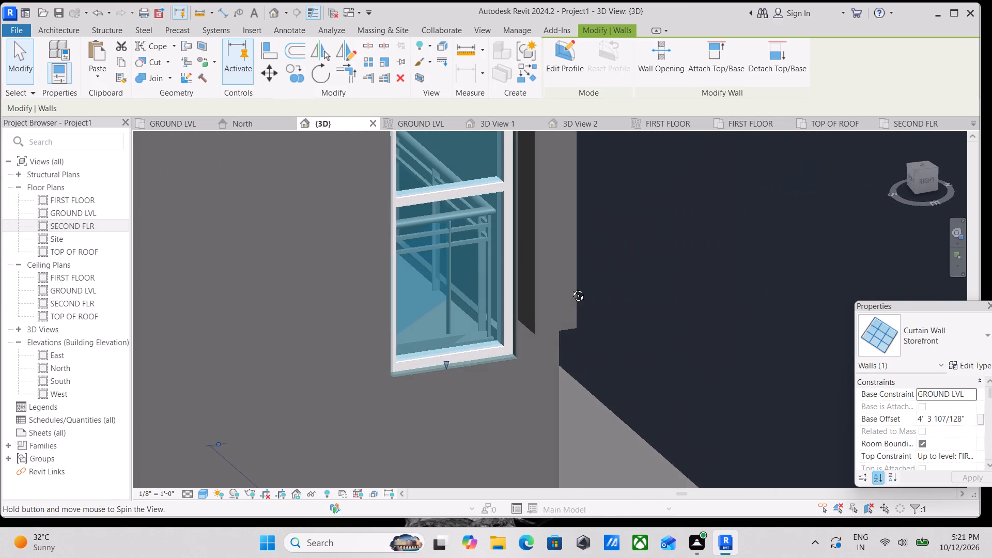
{"action": "middle_click_drag", "start_coordinate": [570, 288], "coordinate": [463, 363], "text": "shift"}
{"action": "left_click_drag", "start_coordinate": [448, 293], "coordinate": [462, 261]}
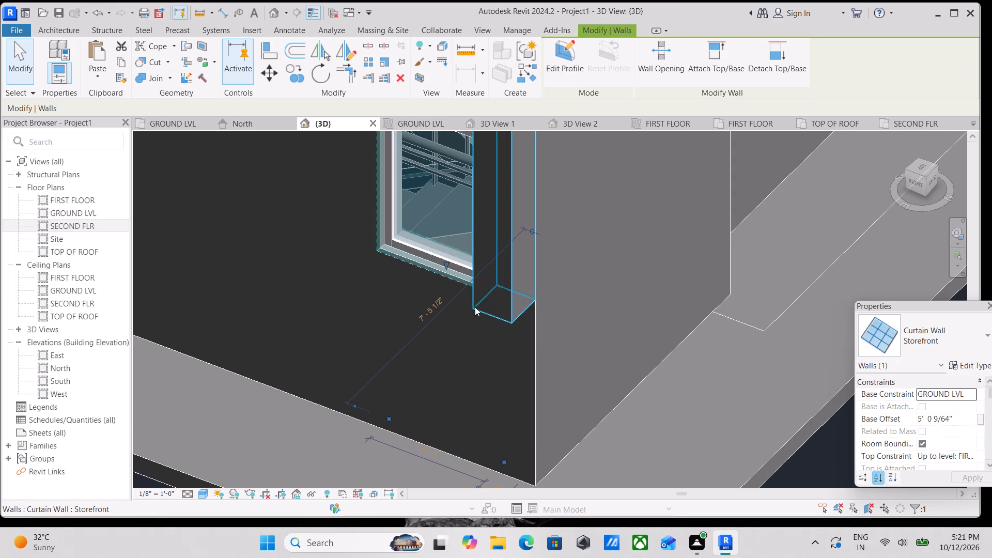
{"action": "middle_click_drag", "start_coordinate": [466, 347], "coordinate": [587, 308], "text": "shift"}
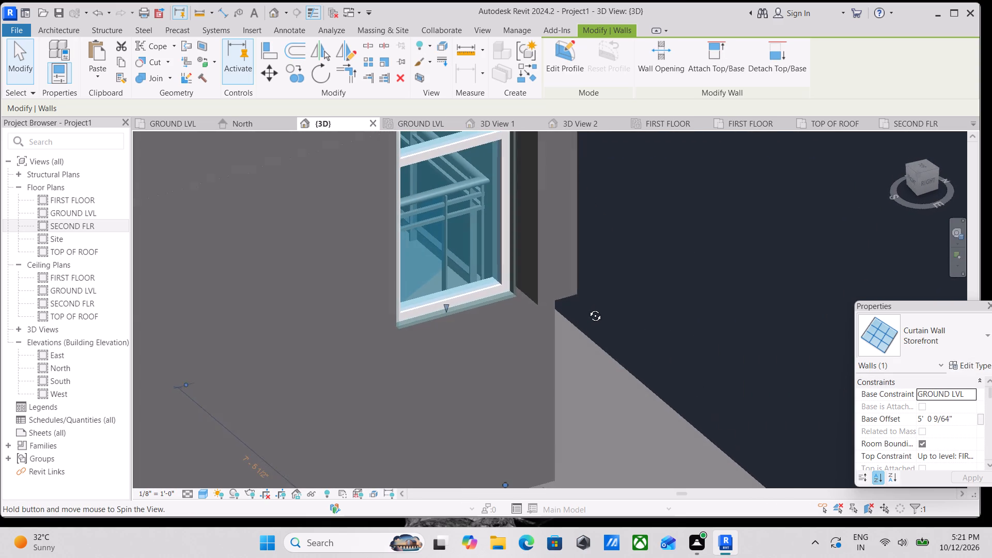
{"action": "middle_click_drag", "start_coordinate": [587, 308], "coordinate": [516, 286], "text": "shift"}
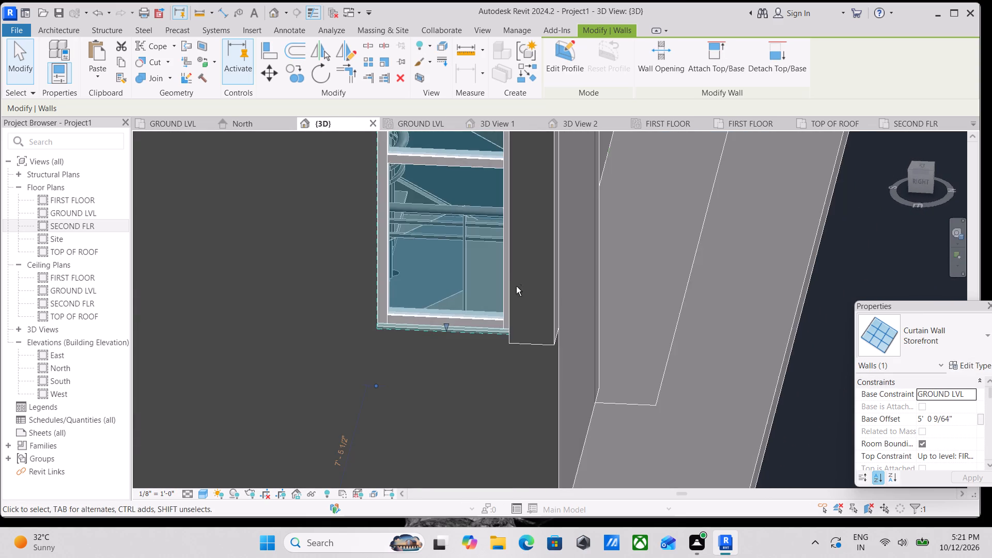
Place a vertical curtain grid line at the panel midpoint through the full height of the stair window and end the Curtain Grid command.
{"action": "scroll", "coordinate": [526, 289], "scroll_direction": "down", "scroll_amount": 5}
{"action": "middle_click_drag", "start_coordinate": [556, 298], "coordinate": [628, 262]}
{"action": "scroll", "coordinate": [637, 258], "scroll_direction": "down", "scroll_amount": 3}
{"action": "middle_click_drag", "start_coordinate": [637, 258], "coordinate": [586, 359]}
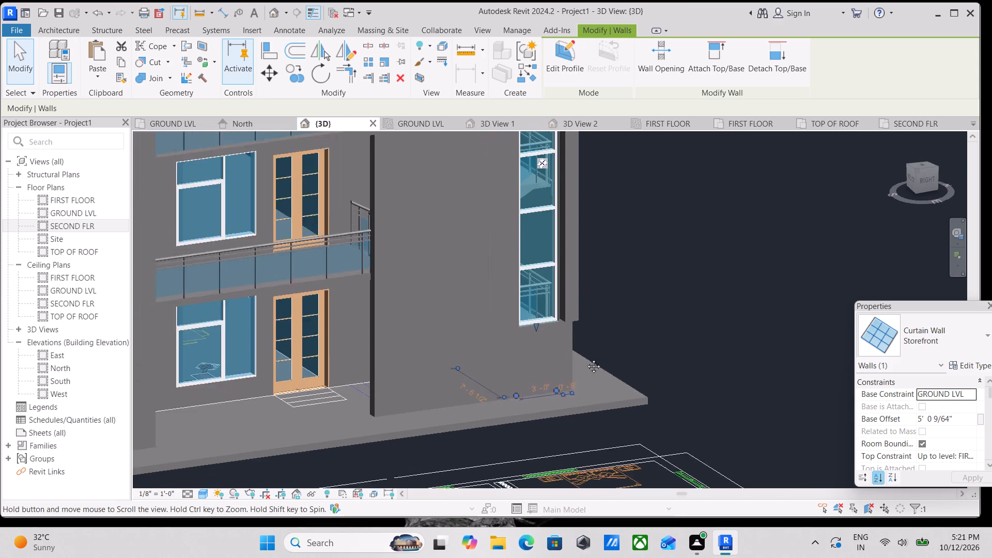
{"action": "middle_click_drag", "start_coordinate": [586, 359], "coordinate": [560, 397]}
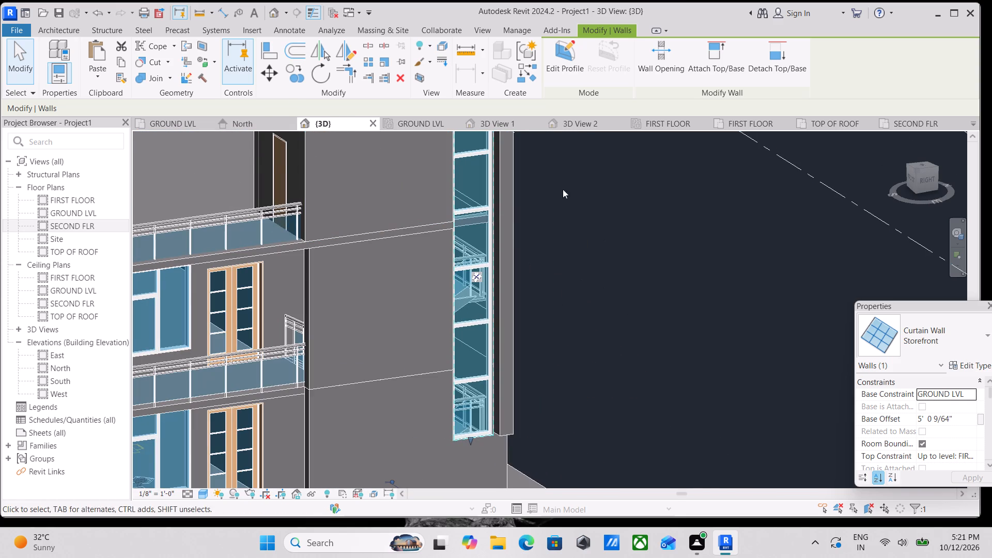
{"action": "left_click", "coordinate": [61, 30]}
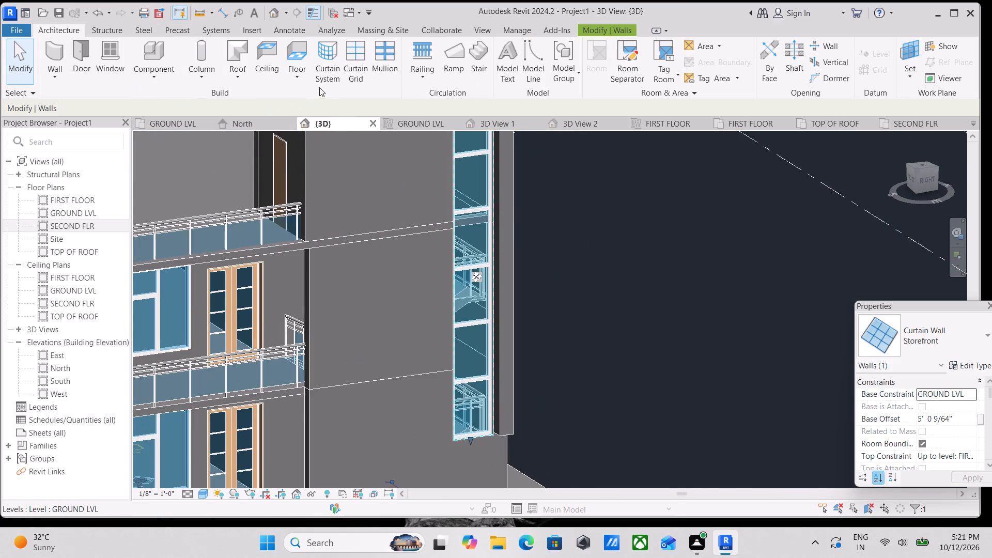
{"action": "left_click", "coordinate": [356, 72]}
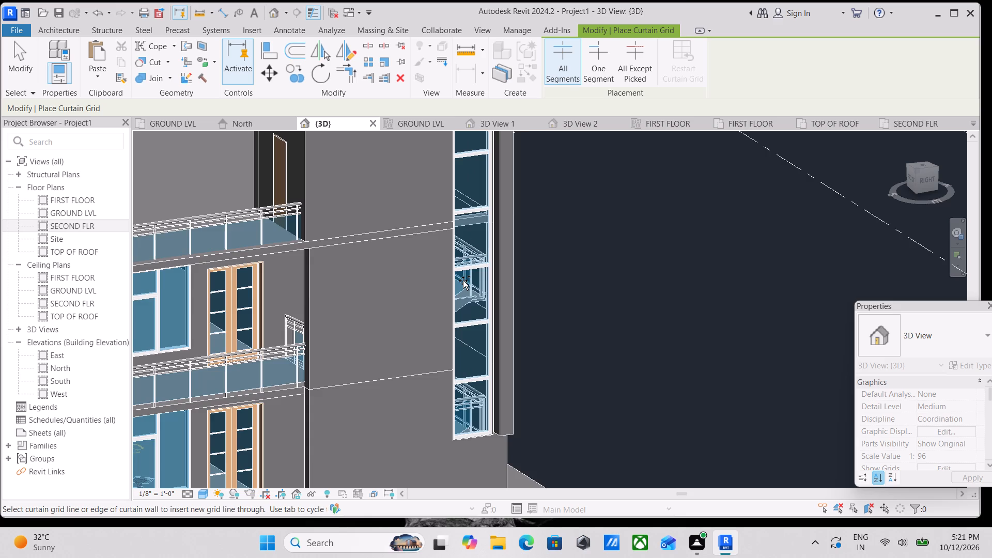
{"action": "scroll", "coordinate": [463, 281], "scroll_direction": "up", "scroll_amount": 4}
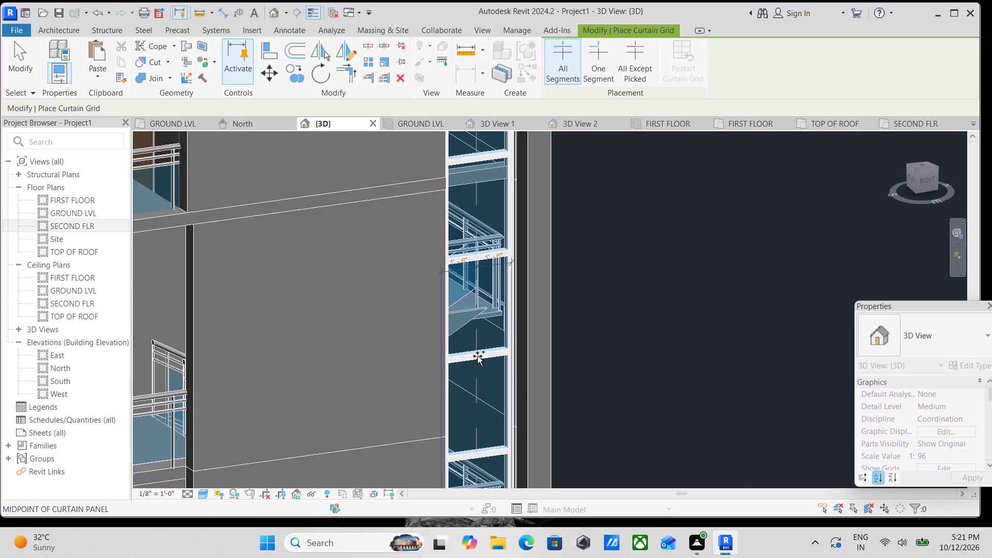
{"action": "left_click", "coordinate": [477, 356]}
{"action": "scroll", "coordinate": [477, 356], "scroll_direction": "down", "scroll_amount": 4}
{"action": "key", "text": "Escape"}
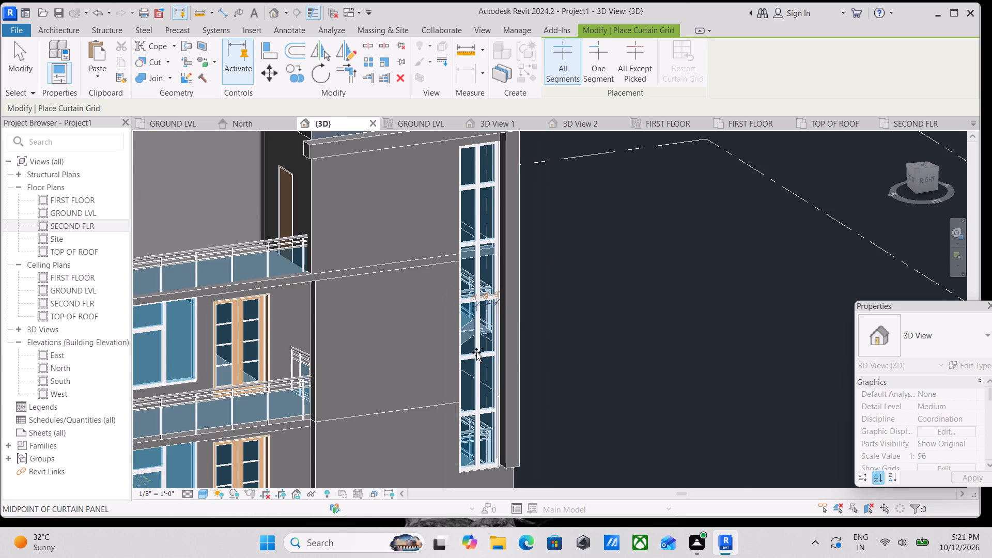
{"action": "scroll", "coordinate": [492, 357], "scroll_direction": "down", "scroll_amount": 2}
{"action": "key", "text": "Escape"}
Examine the building in 3D, checking the stair tower window, the balconies and the ground-floor entrance steps.
{"action": "middle_click_drag", "start_coordinate": [569, 360], "coordinate": [564, 360], "text": "shift"}
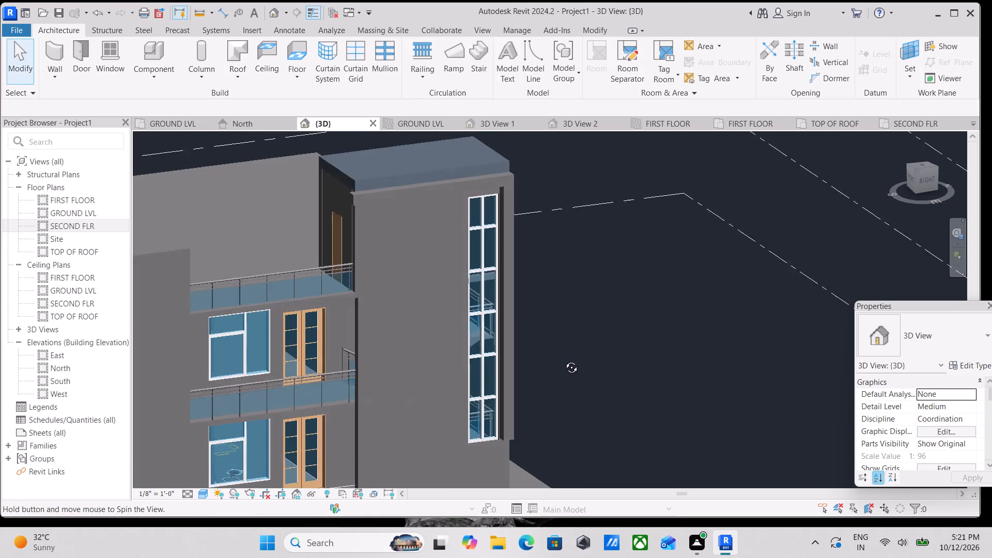
{"action": "middle_click_drag", "start_coordinate": [564, 360], "coordinate": [588, 381], "text": "shift"}
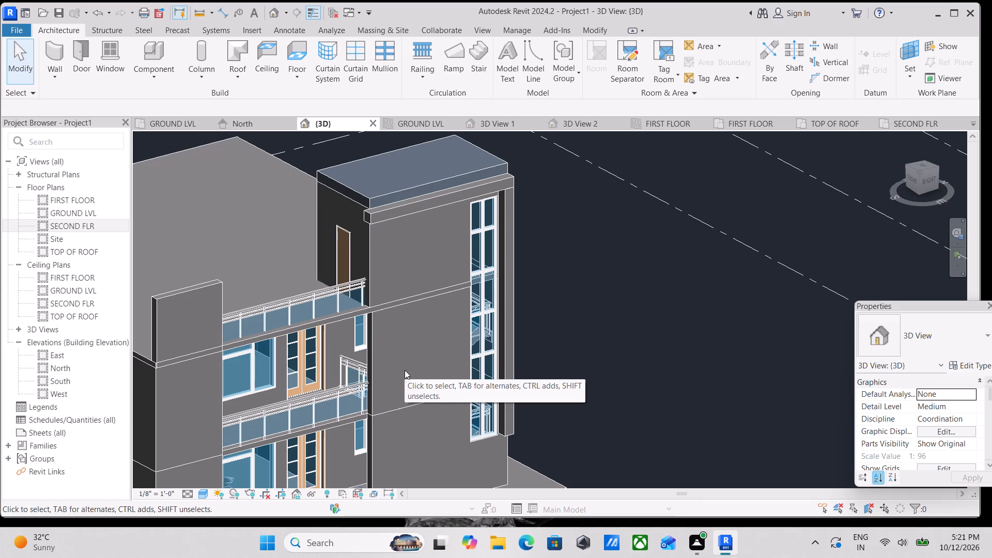
{"action": "scroll", "coordinate": [401, 371], "scroll_direction": "down", "scroll_amount": 3}
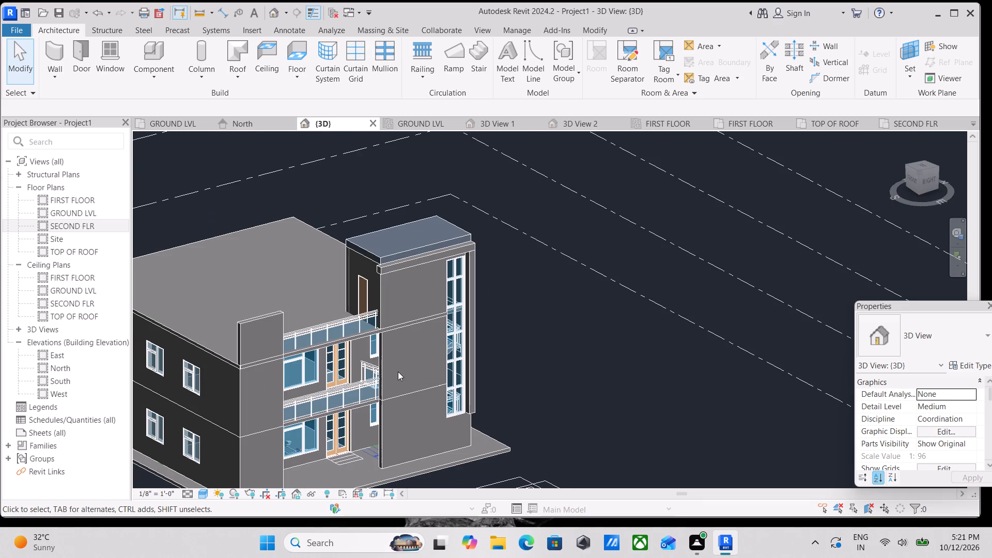
{"action": "scroll", "coordinate": [342, 465], "scroll_direction": "up", "scroll_amount": 6}
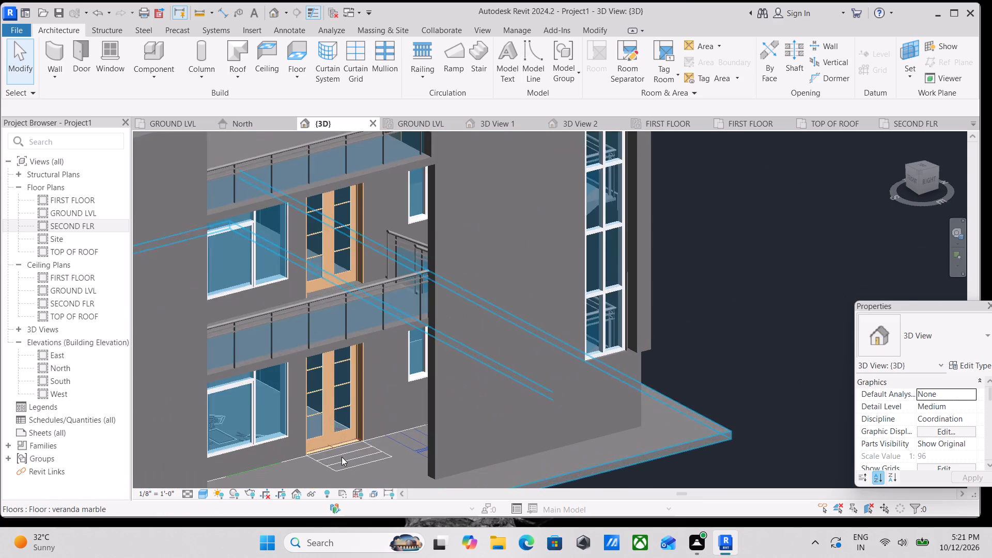
{"action": "scroll", "coordinate": [342, 457], "scroll_direction": "up", "scroll_amount": 4}
{"action": "scroll", "coordinate": [344, 450], "scroll_direction": "down", "scroll_amount": 3}
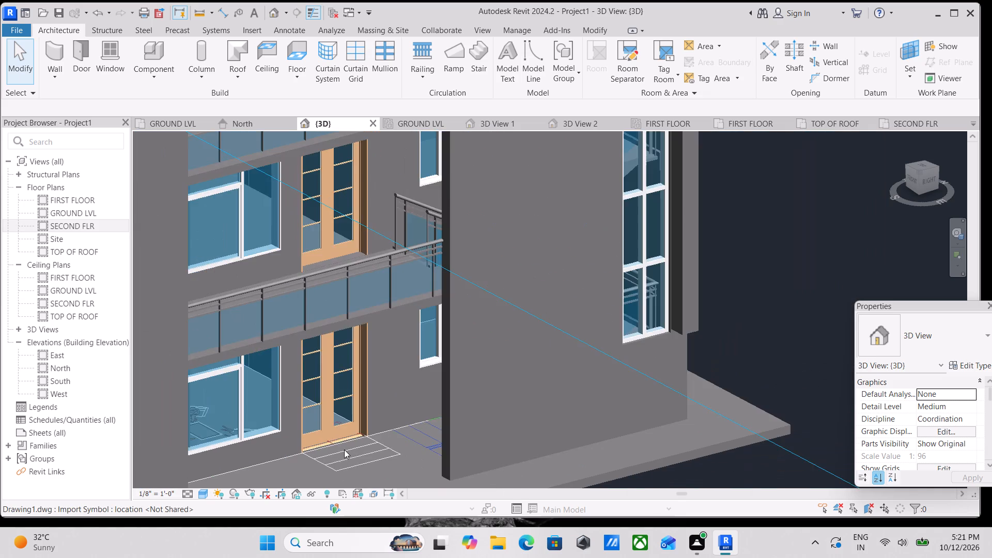
{"action": "scroll", "coordinate": [344, 450], "scroll_direction": "down", "scroll_amount": 4}
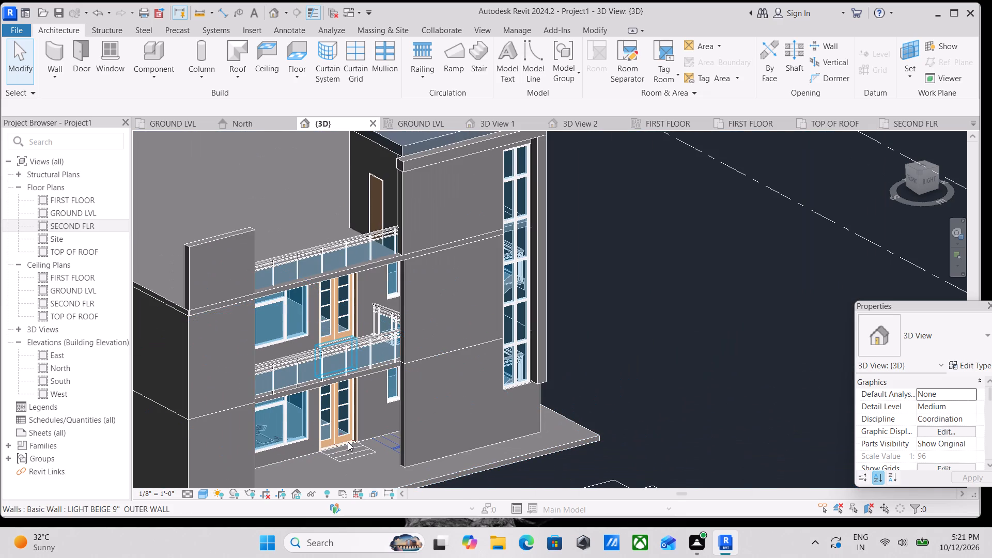
{"action": "scroll", "coordinate": [345, 439], "scroll_direction": "up", "scroll_amount": 4}
{"action": "scroll", "coordinate": [326, 445], "scroll_direction": "down", "scroll_amount": 3}
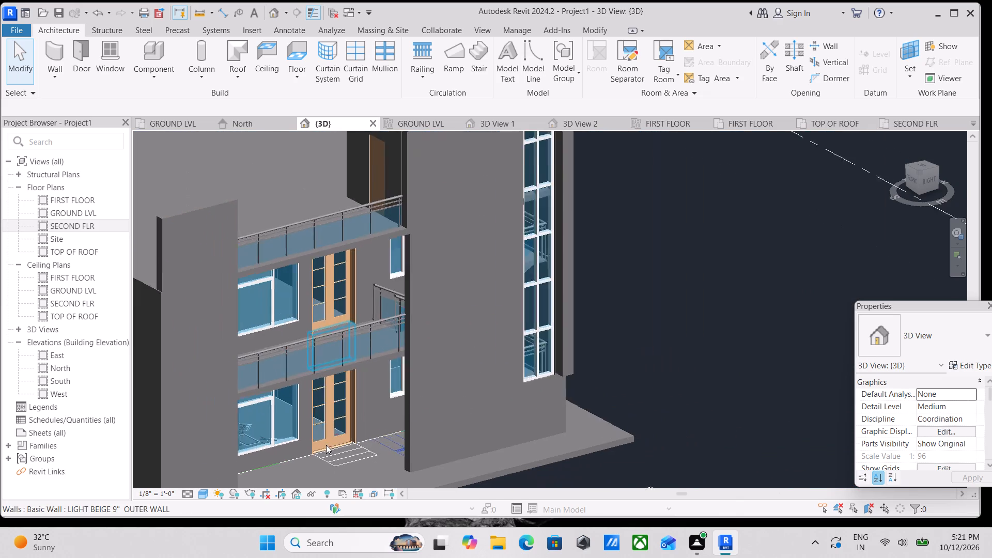
{"action": "scroll", "coordinate": [326, 445], "scroll_direction": "down", "scroll_amount": 1}
{"action": "scroll", "coordinate": [344, 362], "scroll_direction": "down", "scroll_amount": 1}
{"action": "middle_click_drag", "start_coordinate": [344, 362], "coordinate": [432, 377]}
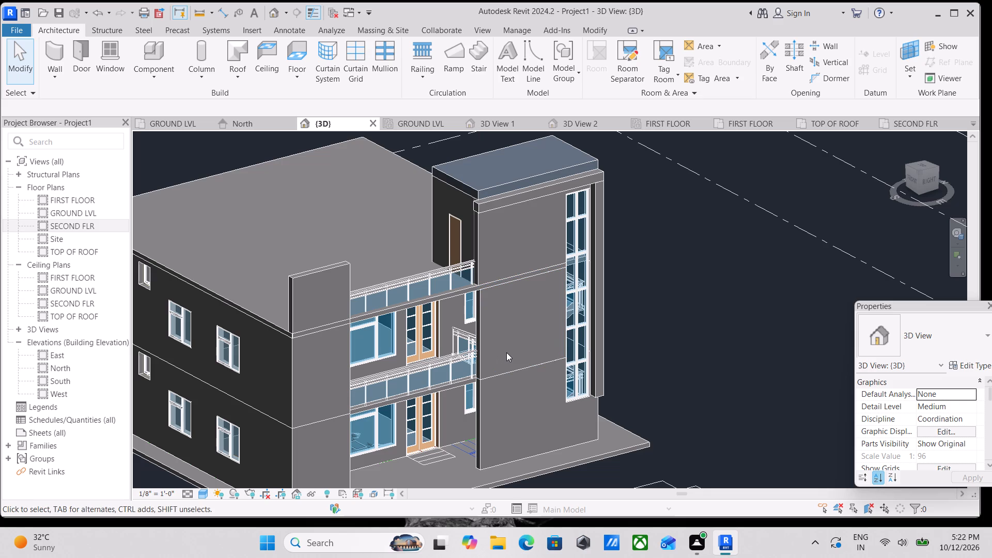
{"action": "scroll", "coordinate": [579, 335], "scroll_direction": "up", "scroll_amount": 2}
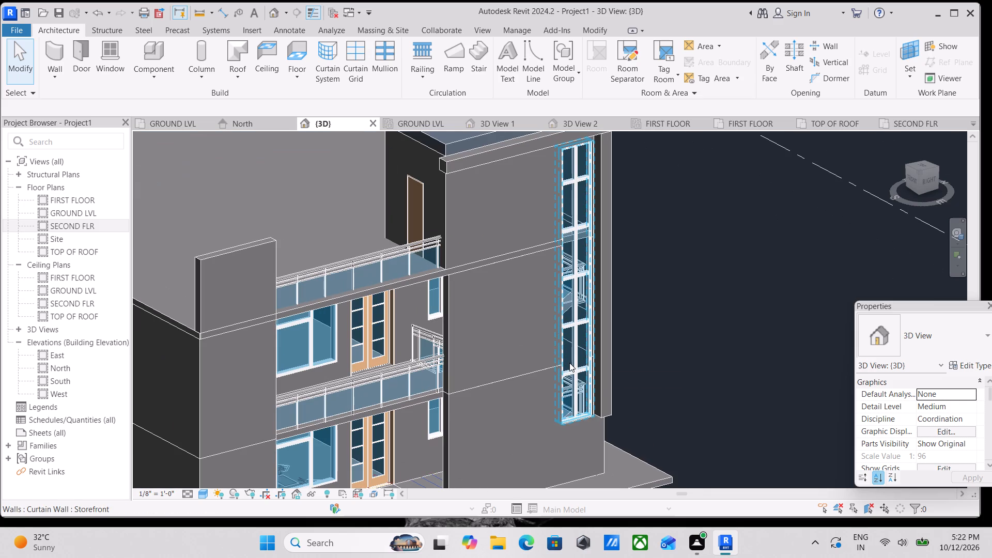
Examine the divided stair window and its mullions on the stair tower from several 3D angles.
{"action": "middle_click_drag", "start_coordinate": [569, 363], "coordinate": [563, 365], "text": "shift"}
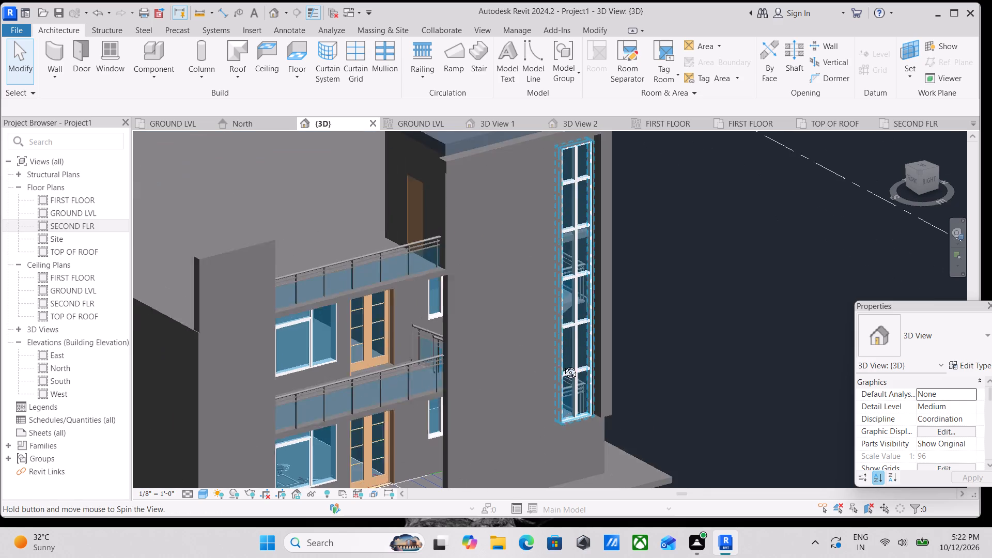
{"action": "middle_click_drag", "start_coordinate": [563, 365], "coordinate": [454, 353], "text": "shift"}
{"action": "middle_click_drag", "start_coordinate": [519, 340], "coordinate": [554, 383], "text": "shift"}
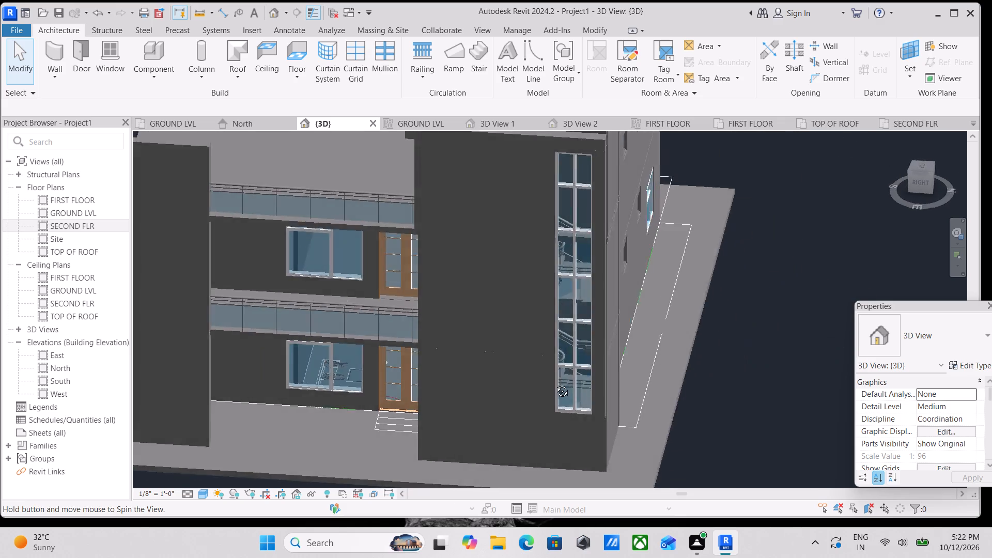
{"action": "middle_click_drag", "start_coordinate": [554, 383], "coordinate": [605, 366], "text": "shift"}
{"action": "middle_click_drag", "start_coordinate": [592, 374], "coordinate": [555, 295], "text": "shift"}
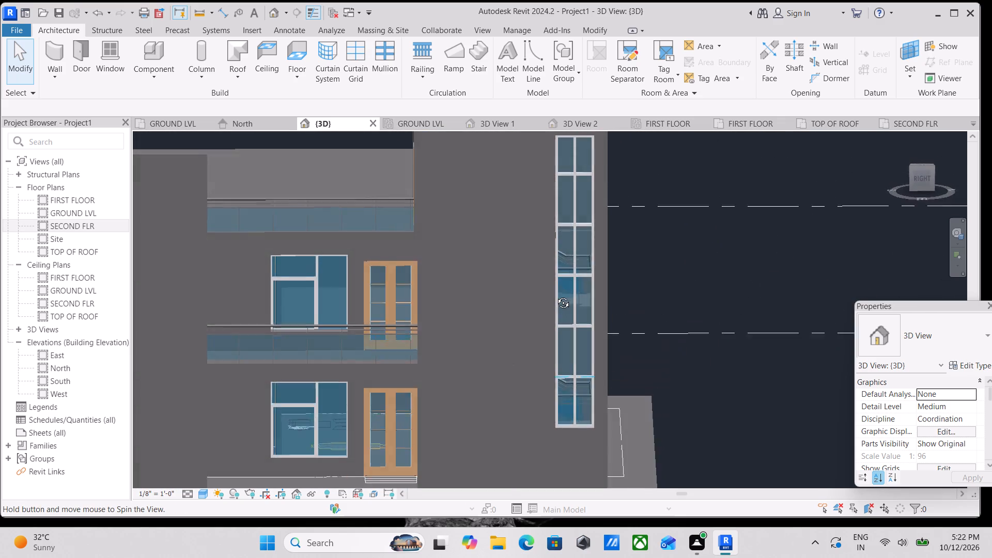
{"action": "middle_click_drag", "start_coordinate": [555, 295], "coordinate": [556, 287], "text": "shift"}
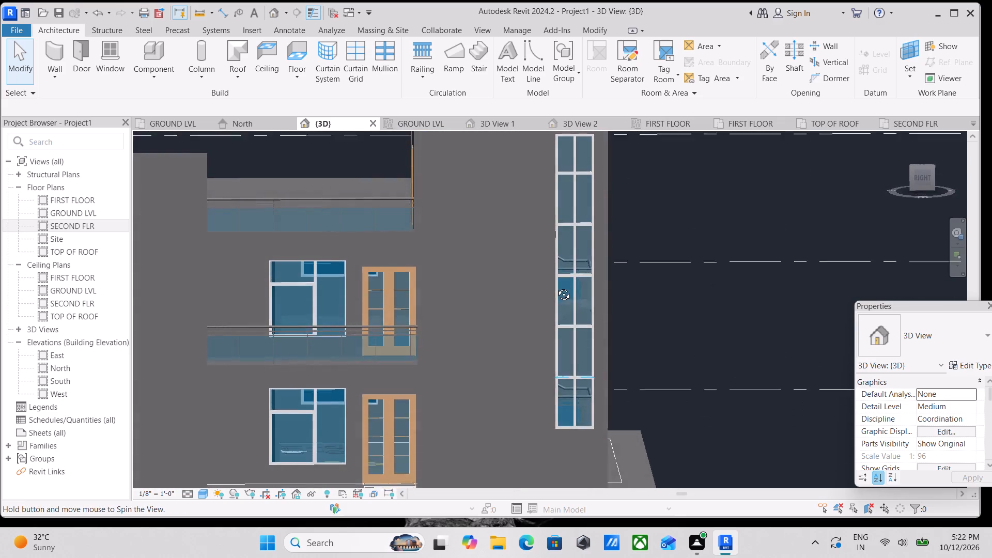
{"action": "middle_click_drag", "start_coordinate": [556, 287], "coordinate": [568, 340], "text": "shift"}
{"action": "middle_click_drag", "start_coordinate": [553, 346], "coordinate": [564, 392], "text": "shift"}
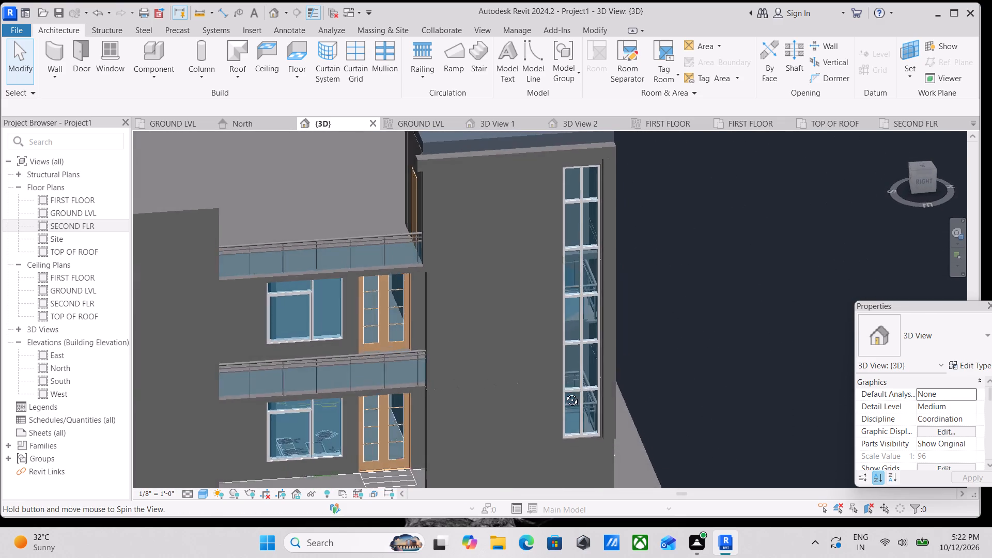
{"action": "middle_click_drag", "start_coordinate": [564, 392], "coordinate": [600, 401], "text": "shift"}
{"action": "scroll", "coordinate": [564, 354], "scroll_direction": "down", "scroll_amount": 2}
{"action": "middle_click_drag", "start_coordinate": [564, 354], "coordinate": [556, 378]}
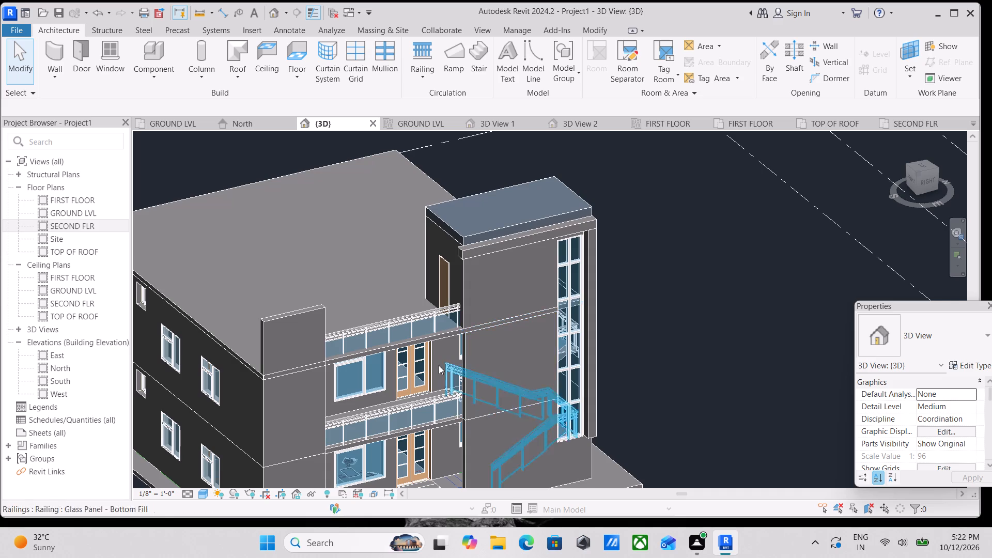
Examine the front facade in 3D, checking the balconies, the ground-floor window and door, and the entrance steps.
{"action": "scroll", "coordinate": [438, 365], "scroll_direction": "down", "scroll_amount": 2}
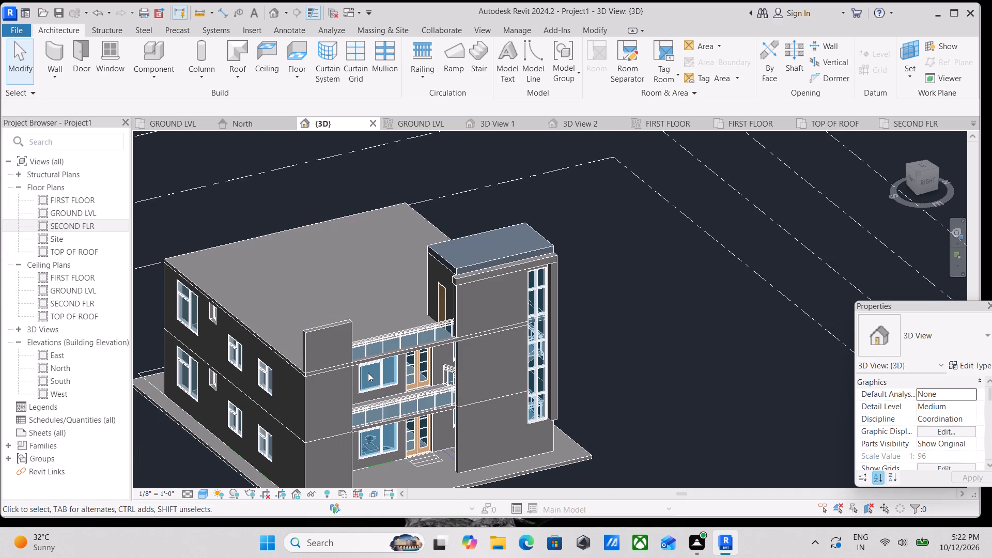
{"action": "scroll", "coordinate": [368, 373], "scroll_direction": "up", "scroll_amount": 2}
{"action": "scroll", "coordinate": [367, 370], "scroll_direction": "down", "scroll_amount": 1}
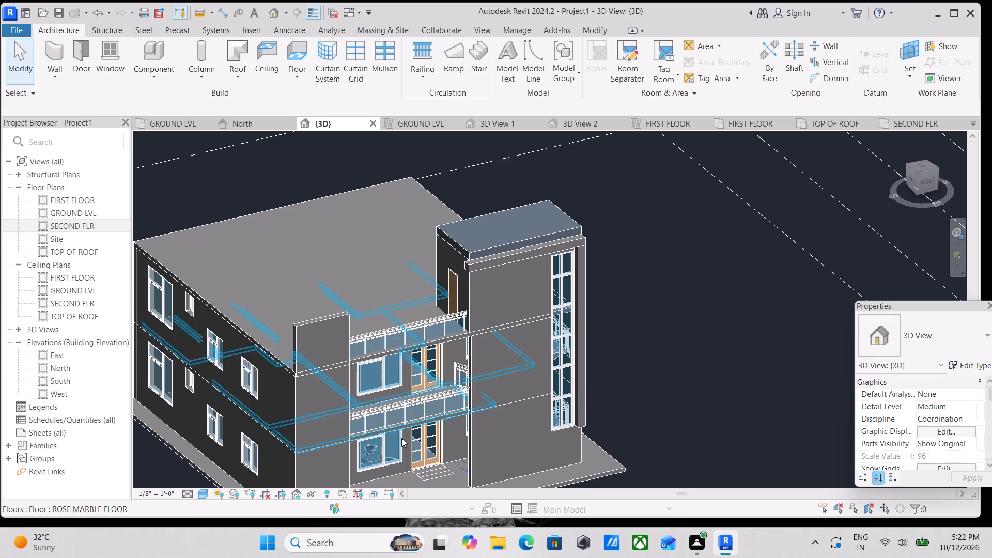
{"action": "middle_click_drag", "start_coordinate": [407, 439], "coordinate": [385, 320]}
{"action": "scroll", "coordinate": [371, 358], "scroll_direction": "up", "scroll_amount": 5}
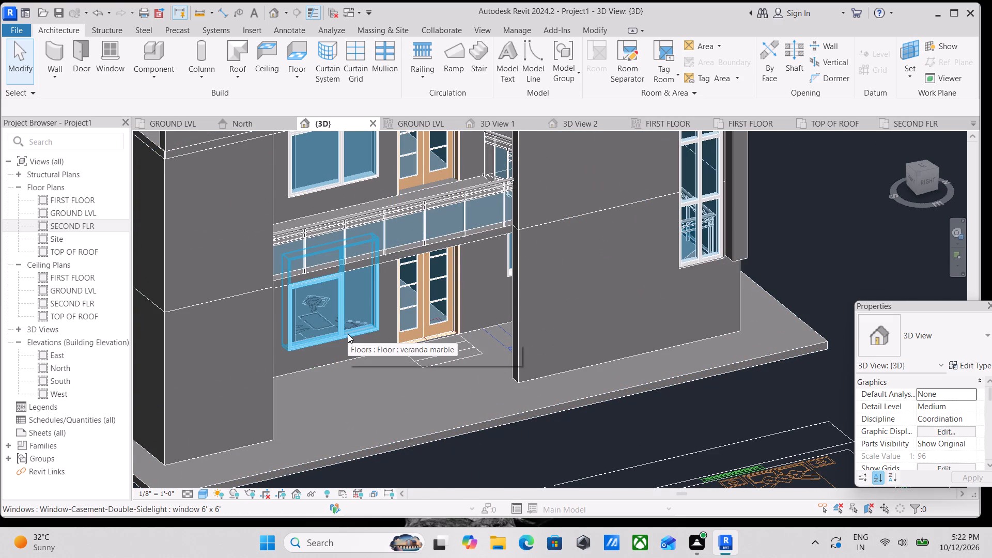
{"action": "scroll", "coordinate": [410, 357], "scroll_direction": "up", "scroll_amount": 2}
{"action": "scroll", "coordinate": [410, 357], "scroll_direction": "down", "scroll_amount": 2}
{"action": "middle_click_drag", "start_coordinate": [410, 357], "coordinate": [410, 458]}
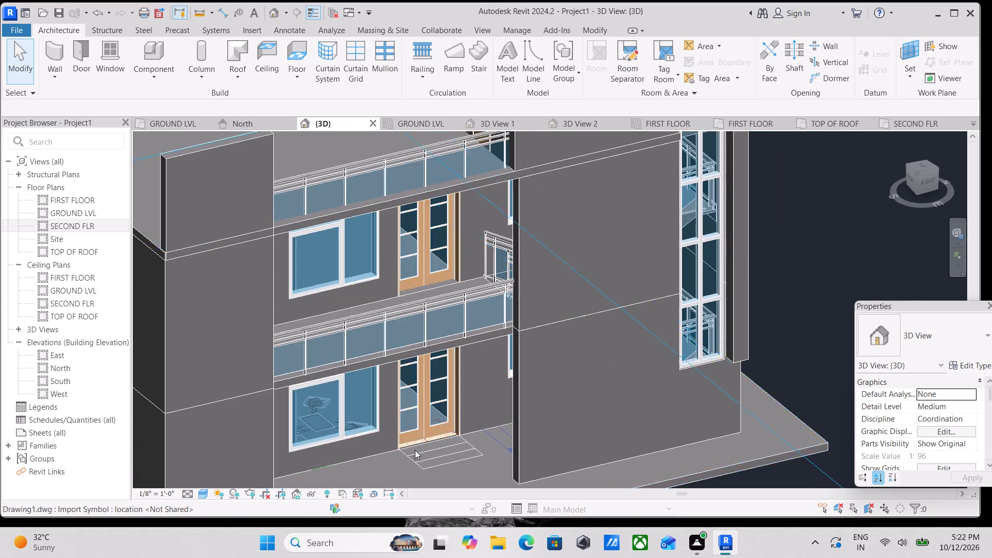
{"action": "middle_click_drag", "start_coordinate": [432, 386], "coordinate": [429, 463]}
{"action": "scroll", "coordinate": [454, 326], "scroll_direction": "down", "scroll_amount": 2}
{"action": "middle_click_drag", "start_coordinate": [454, 326], "coordinate": [454, 369]}
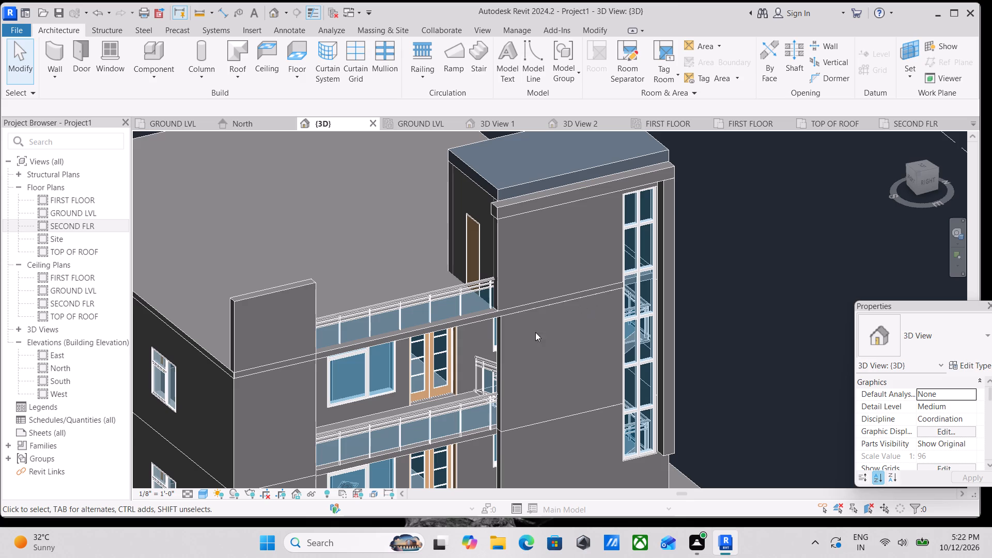
{"action": "scroll", "coordinate": [508, 363], "scroll_direction": "down", "scroll_amount": 2}
{"action": "middle_click_drag", "start_coordinate": [508, 363], "coordinate": [500, 326]}
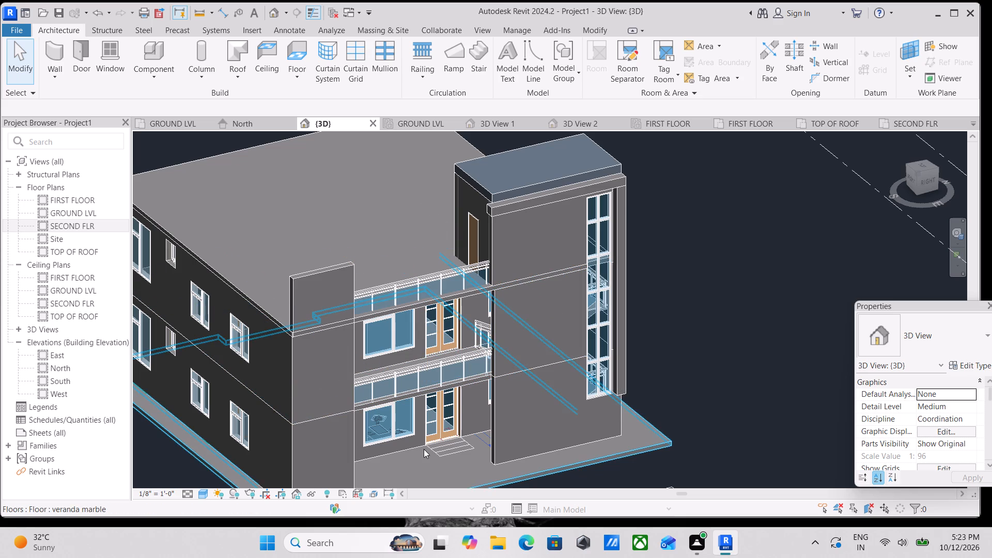
Examine the building's massing from the opposite corner and from the front, comparing the stair tower with the raised parapet wall.
{"action": "middle_click_drag", "start_coordinate": [424, 444], "coordinate": [304, 426], "text": "shift"}
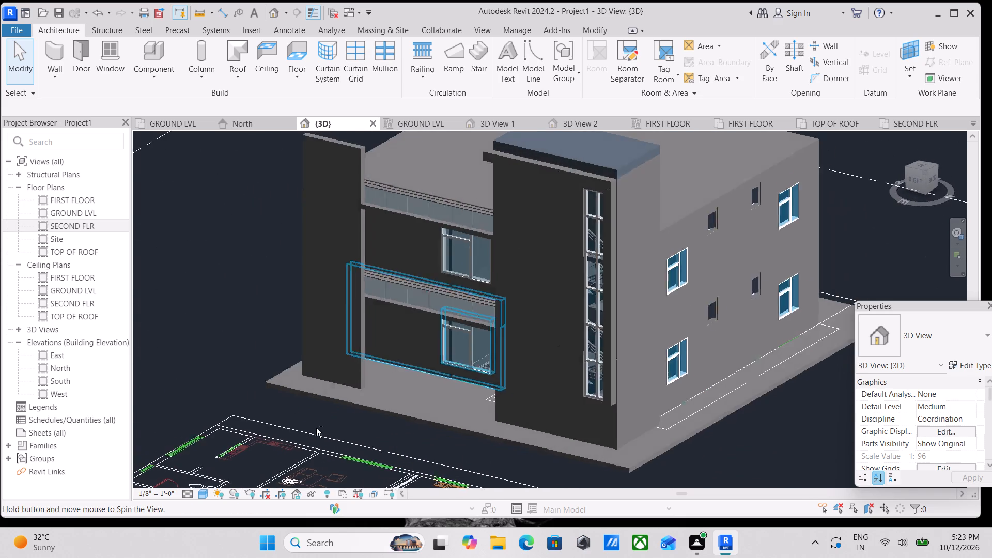
{"action": "scroll", "coordinate": [502, 393], "scroll_direction": "down", "scroll_amount": 2}
{"action": "scroll", "coordinate": [606, 246], "scroll_direction": "up", "scroll_amount": 1}
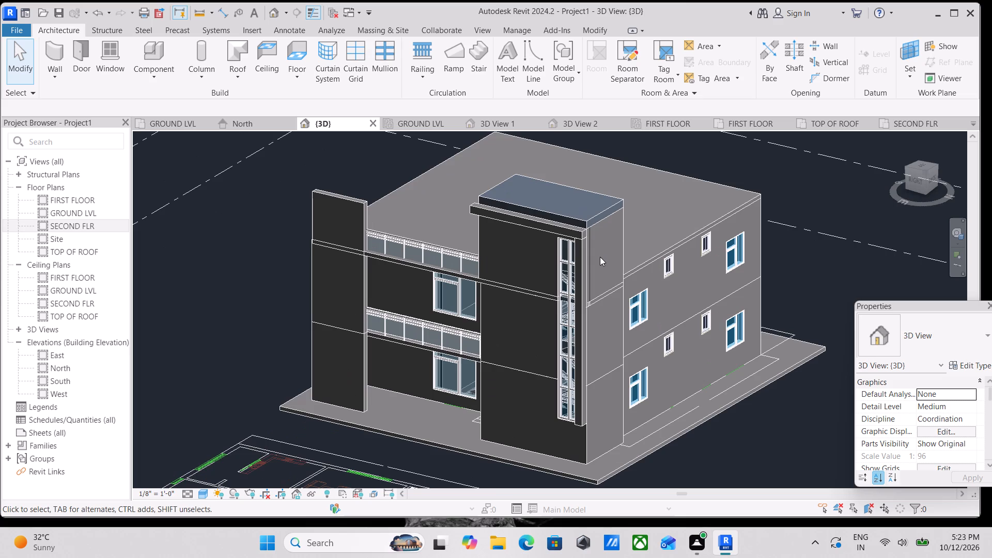
{"action": "middle_click_drag", "start_coordinate": [599, 257], "coordinate": [624, 241], "text": "shift"}
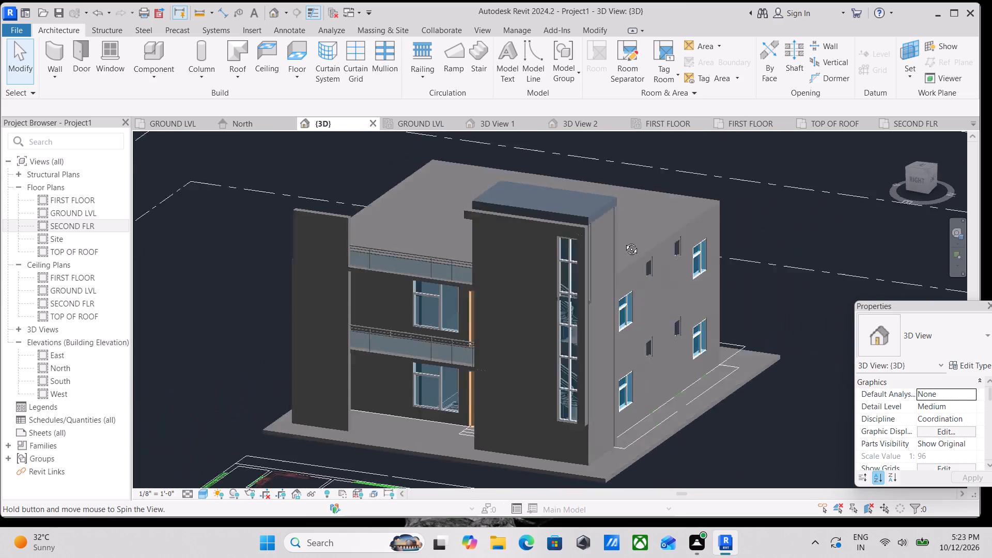
{"action": "middle_click_drag", "start_coordinate": [624, 241], "coordinate": [662, 272], "text": "shift"}
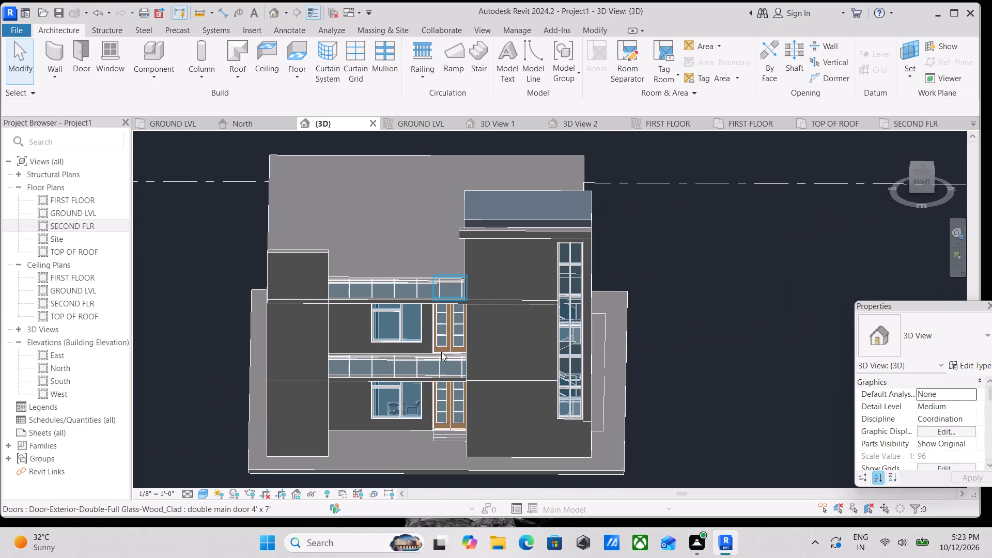
{"action": "middle_click_drag", "start_coordinate": [441, 352], "coordinate": [458, 240], "text": "shift"}
{"action": "scroll", "coordinate": [441, 352], "scroll_direction": "up", "scroll_amount": 1, "text": "shift"}
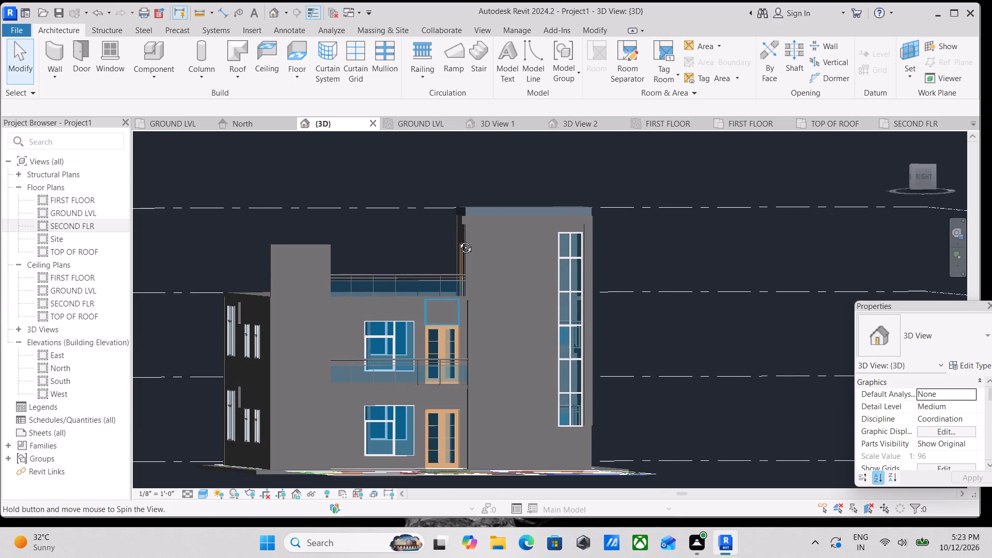
{"action": "middle_click_drag", "start_coordinate": [458, 240], "coordinate": [454, 240], "text": "shift"}
{"action": "scroll", "coordinate": [377, 304], "scroll_direction": "up", "scroll_amount": 3}
{"action": "middle_click_drag", "start_coordinate": [368, 322], "coordinate": [386, 313]}
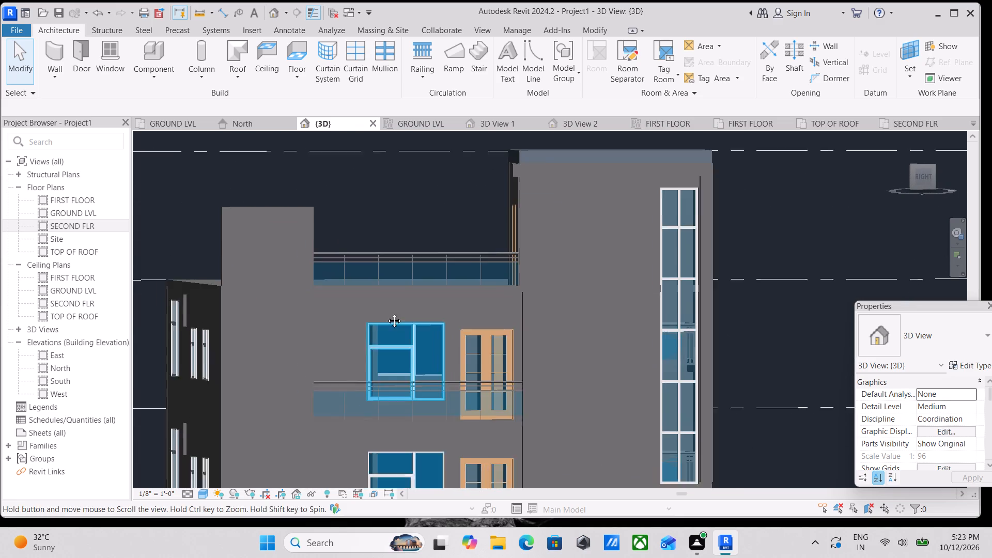
{"action": "middle_click_drag", "start_coordinate": [386, 313], "coordinate": [400, 312]}
{"action": "scroll", "coordinate": [400, 312], "scroll_direction": "down", "scroll_amount": 1}
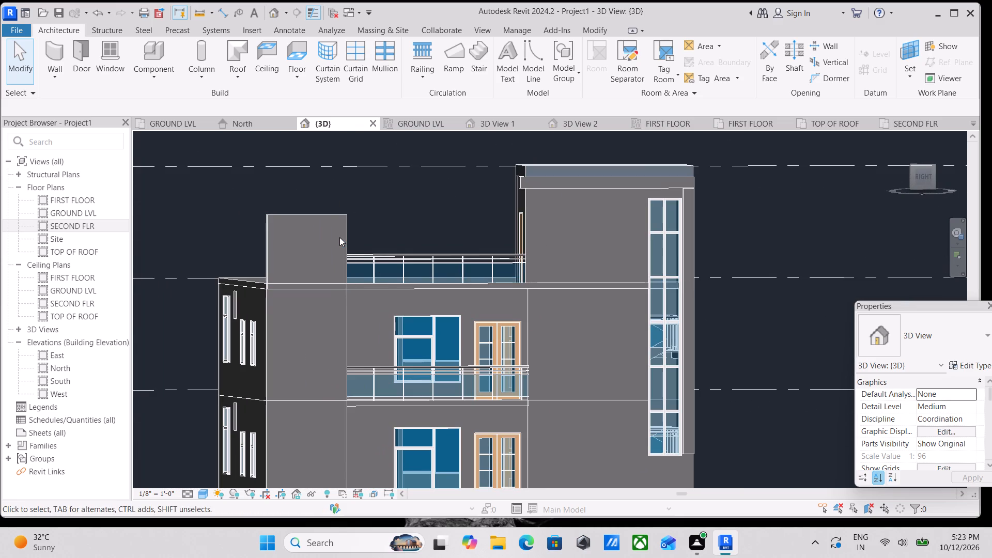
Inspect the LIGHT BEIGE 9" outer walls on the second and first floors at the raised parapet end of the front facade.
{"action": "left_click", "coordinate": [344, 237]}
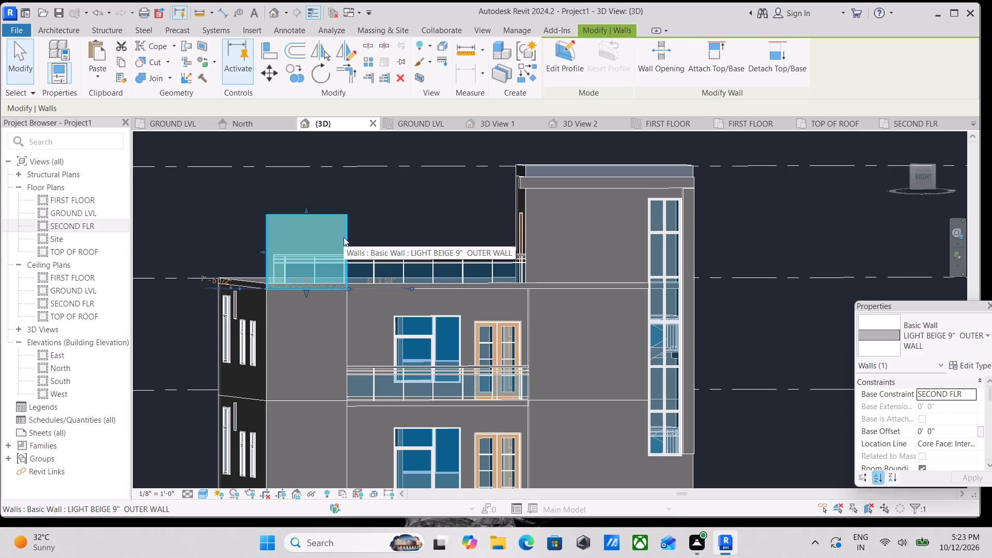
{"action": "scroll", "coordinate": [344, 238], "scroll_direction": "down", "scroll_amount": 1}
{"action": "middle_click_drag", "start_coordinate": [345, 345], "coordinate": [347, 290]}
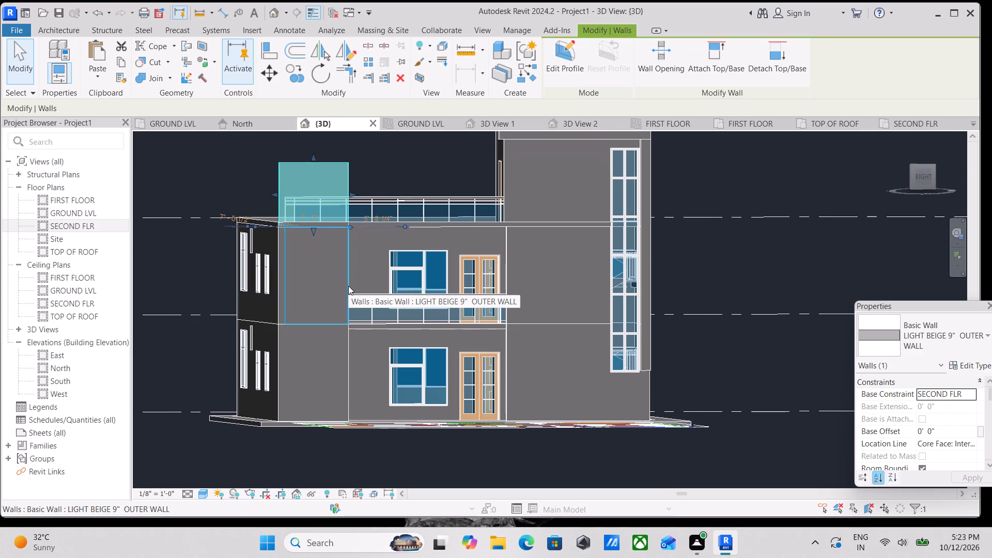
{"action": "left_click", "coordinate": [348, 286]}
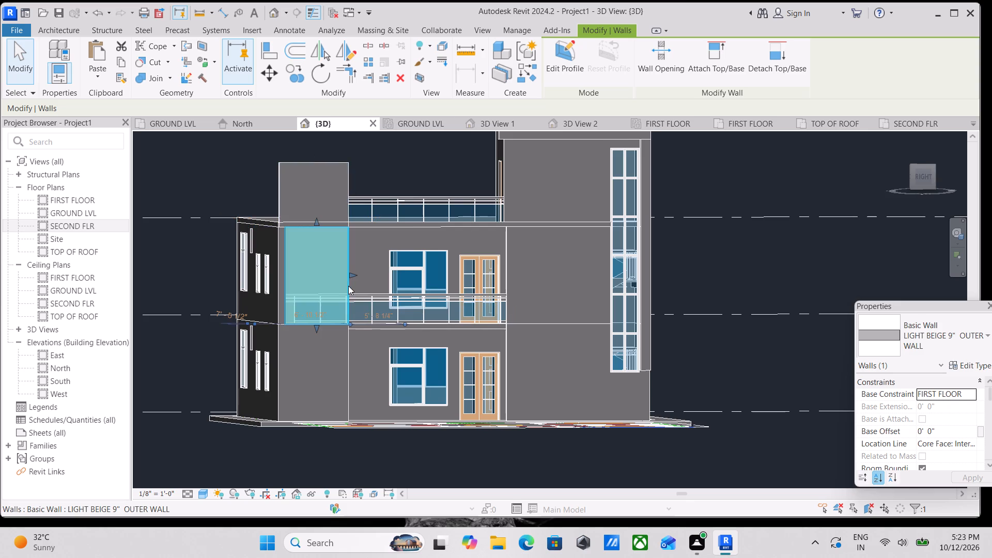
{"action": "scroll", "coordinate": [345, 287], "scroll_direction": "up", "scroll_amount": 2}
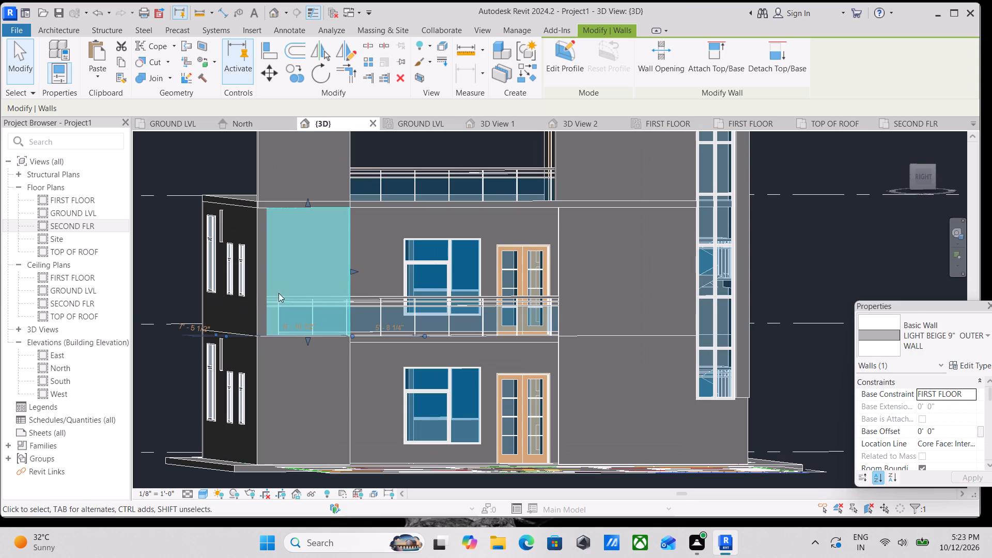
{"action": "left_click", "coordinate": [260, 301]}
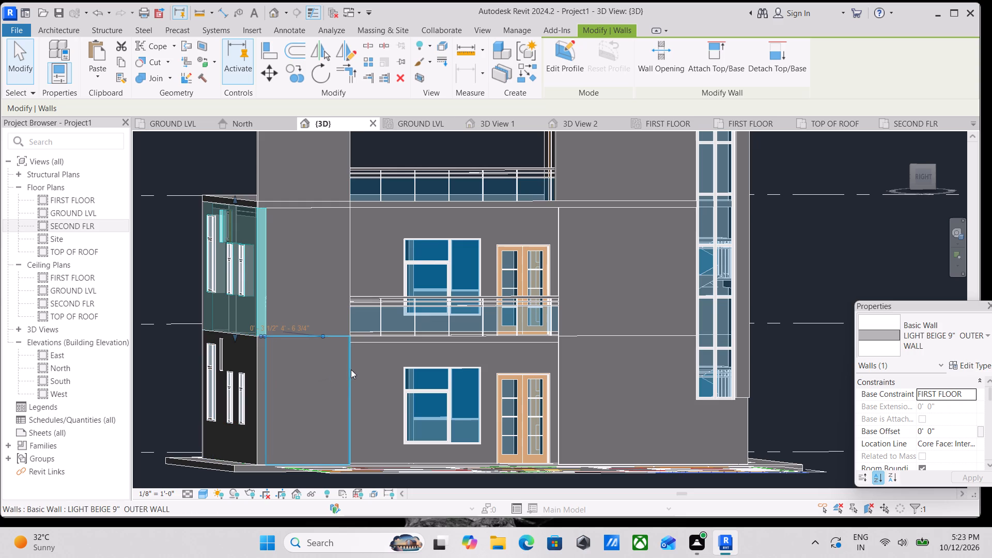
{"action": "middle_click_drag", "start_coordinate": [343, 291], "coordinate": [354, 367]}
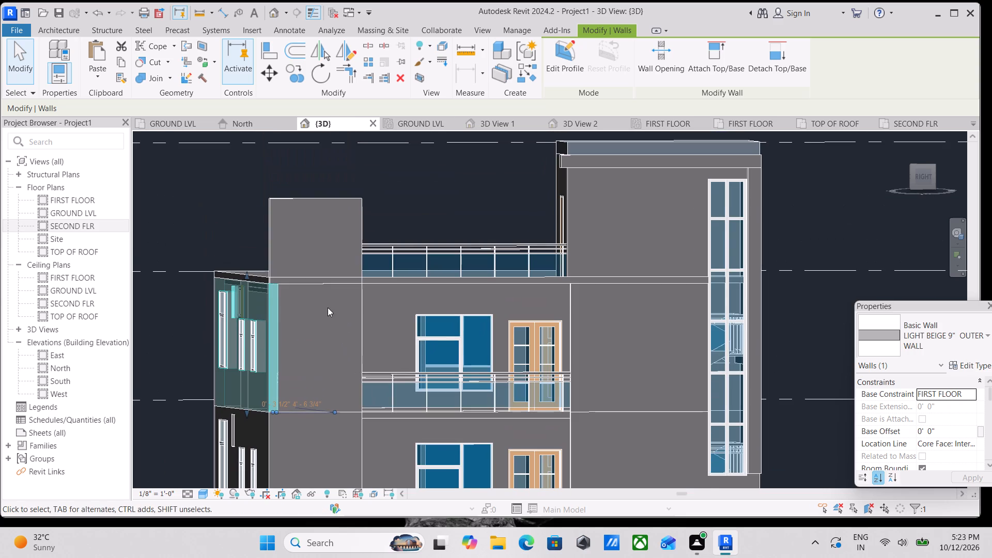
{"action": "middle_click_drag", "start_coordinate": [328, 307], "coordinate": [328, 336]}
{"action": "key", "text": "Escape"}
{"action": "scroll", "coordinate": [285, 343], "scroll_direction": "up", "scroll_amount": 2}
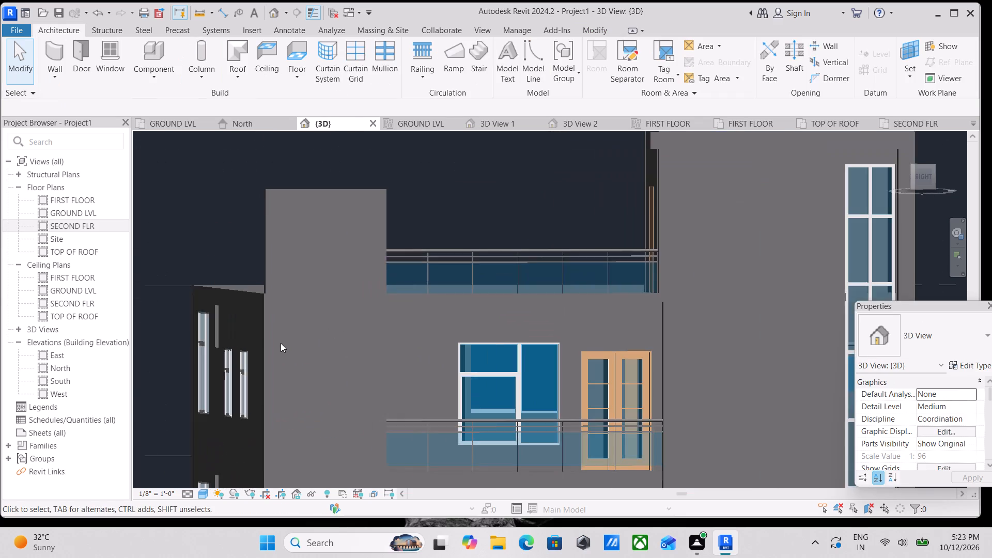
{"action": "scroll", "coordinate": [275, 291], "scroll_direction": "up", "scroll_amount": 2}
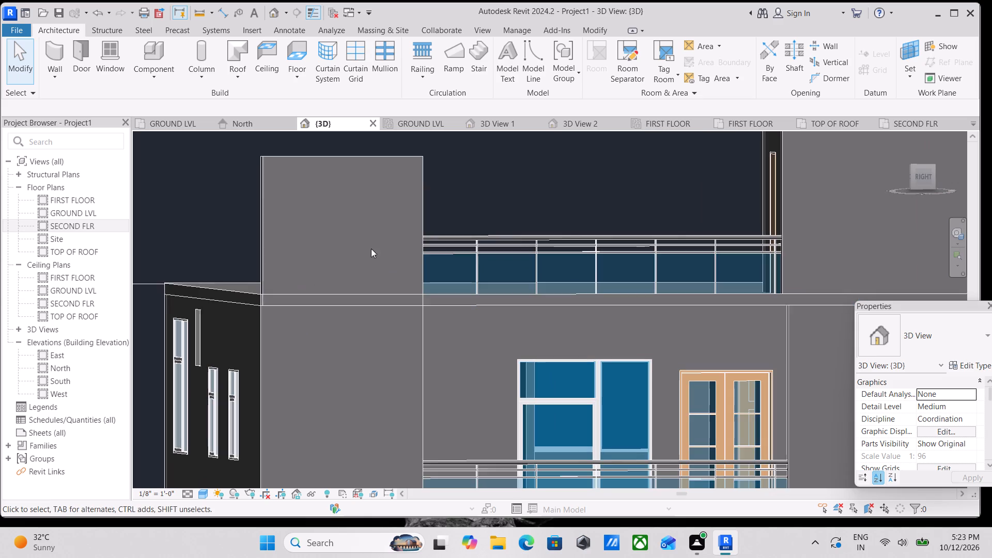
{"action": "scroll", "coordinate": [385, 258], "scroll_direction": "down", "scroll_amount": 7}
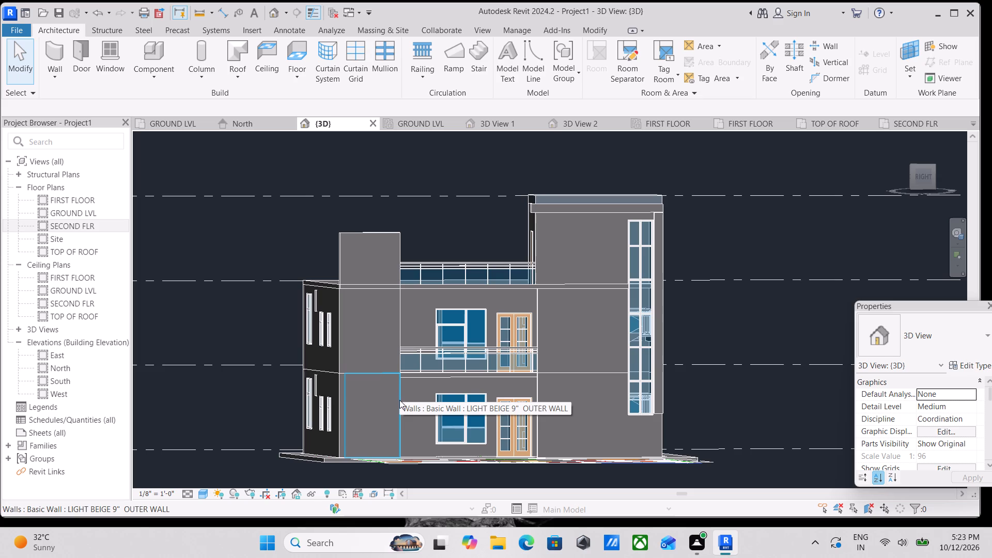
{"action": "scroll", "coordinate": [503, 303], "scroll_direction": "up", "scroll_amount": 3}
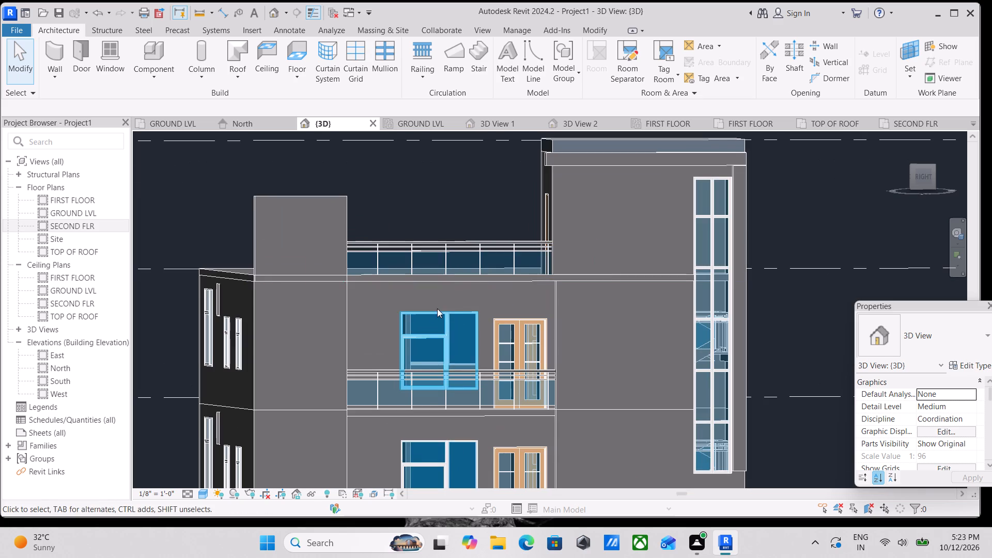
{"action": "scroll", "coordinate": [464, 290], "scroll_direction": "down", "scroll_amount": 2}
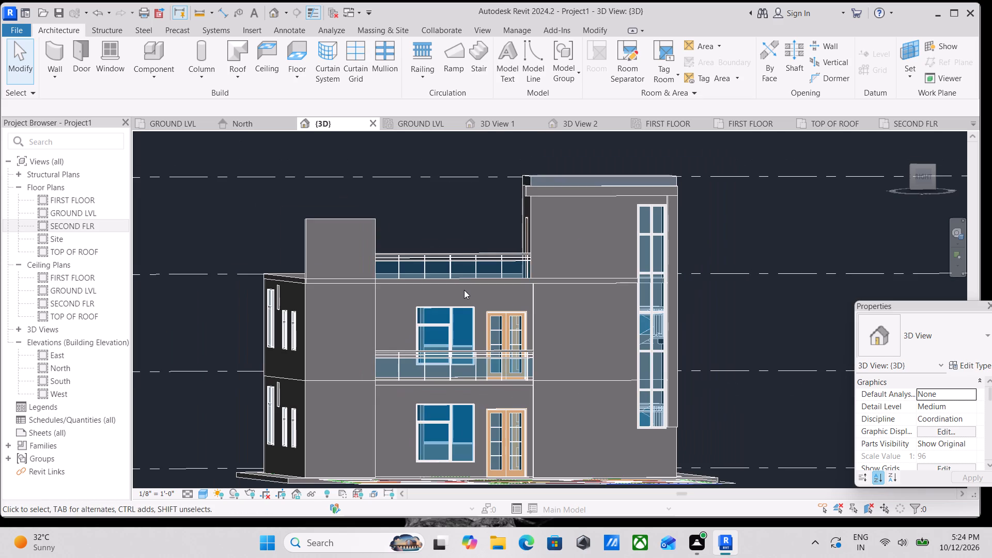
{"action": "scroll", "coordinate": [464, 290], "scroll_direction": "down", "scroll_amount": 1}
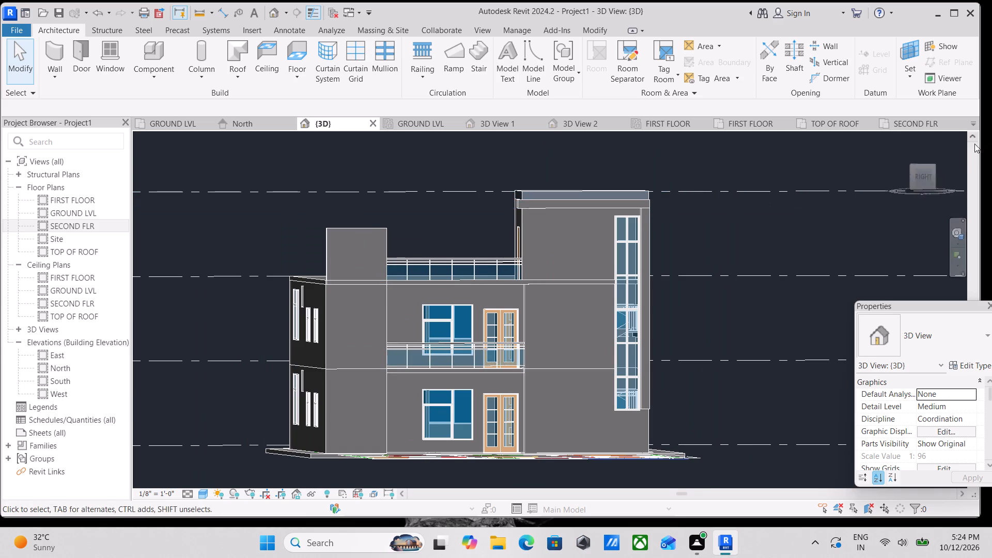
In the Right 3D orientation, stretch the horizontal arm of the stair tower's L-shaped generic model further past the tower wall toward the balconies.
{"action": "left_click", "coordinate": [918, 181]}
{"action": "scroll", "coordinate": [545, 252], "scroll_direction": "up", "scroll_amount": 8}
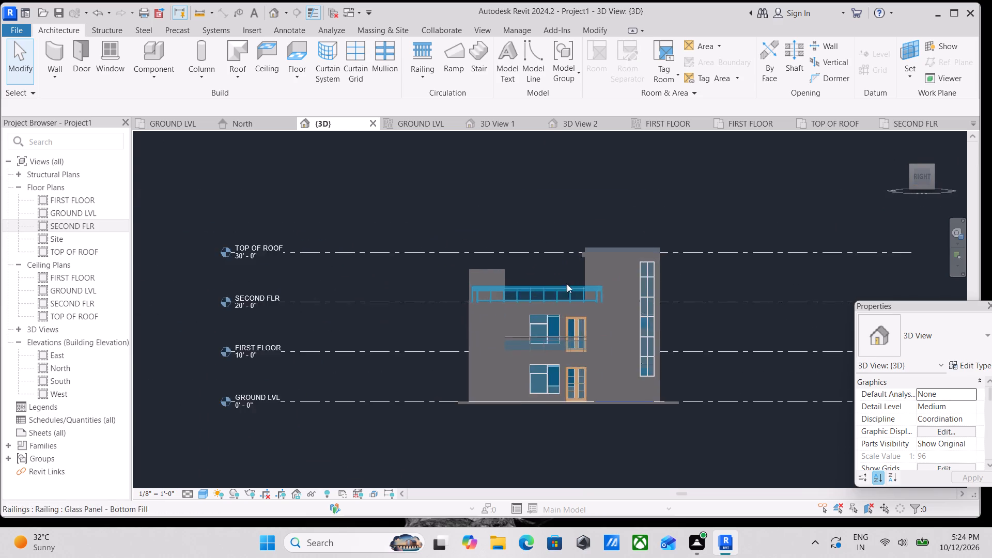
{"action": "scroll", "coordinate": [567, 284], "scroll_direction": "up", "scroll_amount": 7}
{"action": "left_click", "coordinate": [583, 229]}
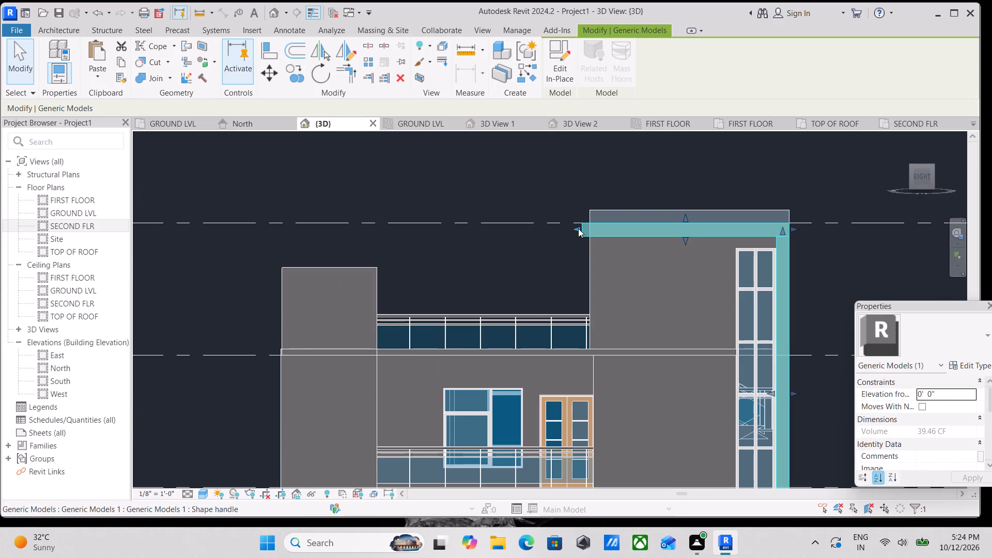
{"action": "left_click_drag", "start_coordinate": [578, 228], "coordinate": [574, 228]}
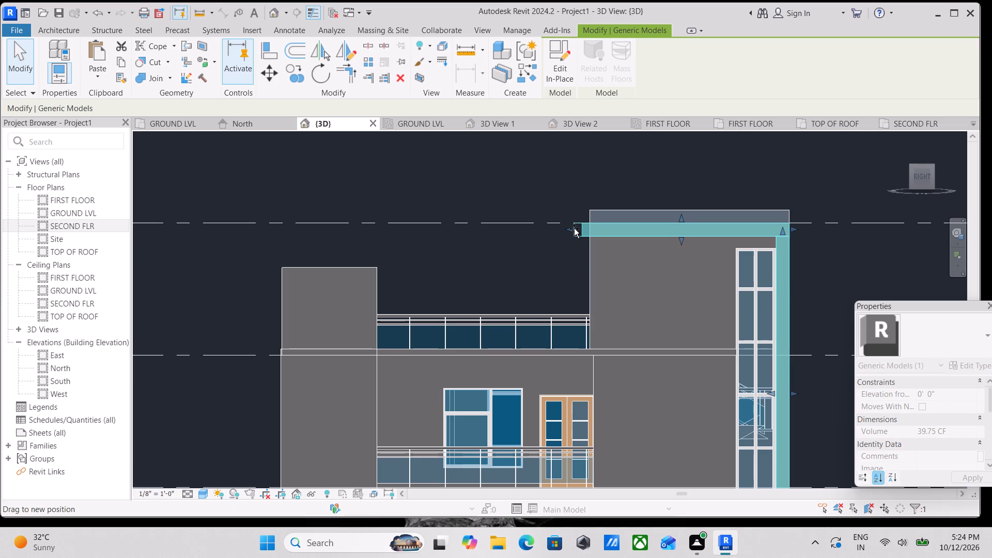
{"action": "left_click_drag", "start_coordinate": [574, 228], "coordinate": [571, 228]}
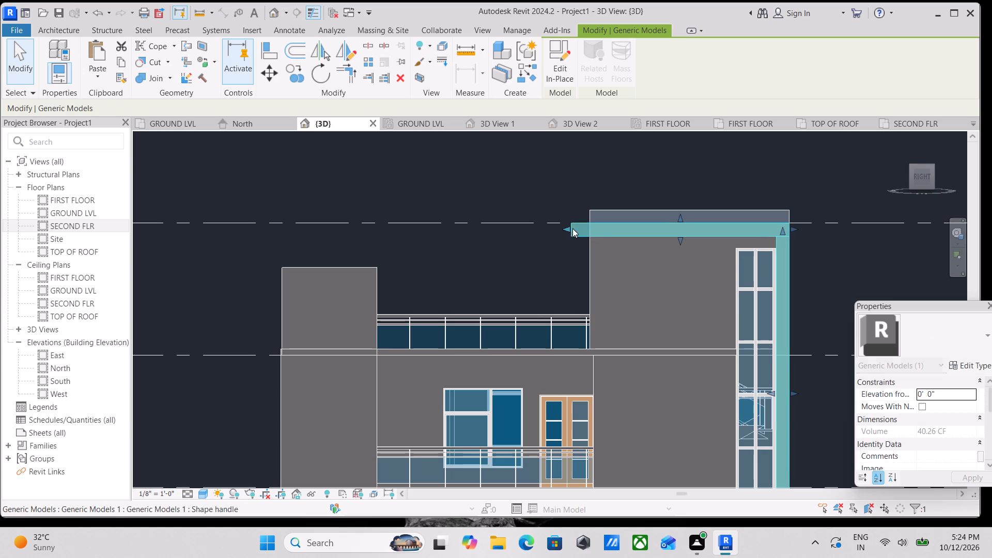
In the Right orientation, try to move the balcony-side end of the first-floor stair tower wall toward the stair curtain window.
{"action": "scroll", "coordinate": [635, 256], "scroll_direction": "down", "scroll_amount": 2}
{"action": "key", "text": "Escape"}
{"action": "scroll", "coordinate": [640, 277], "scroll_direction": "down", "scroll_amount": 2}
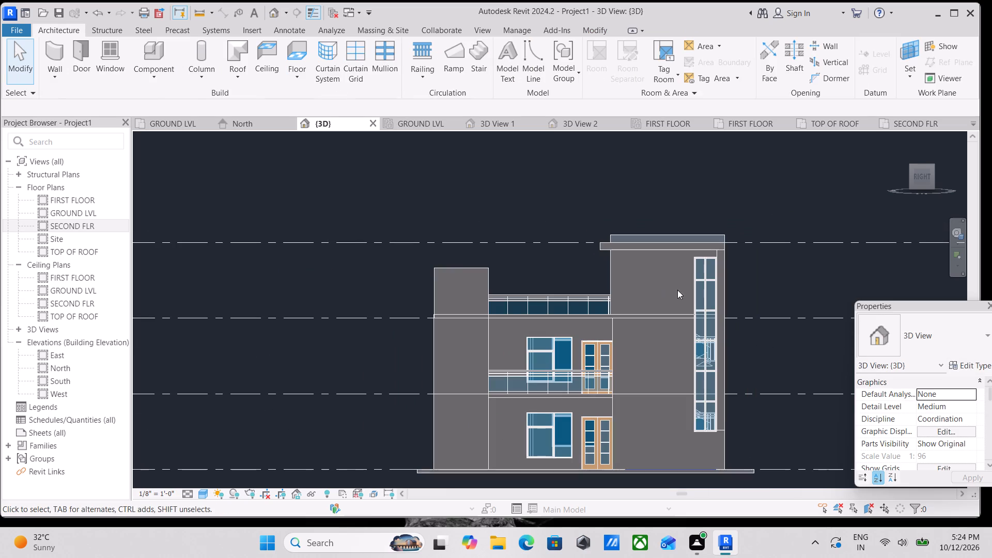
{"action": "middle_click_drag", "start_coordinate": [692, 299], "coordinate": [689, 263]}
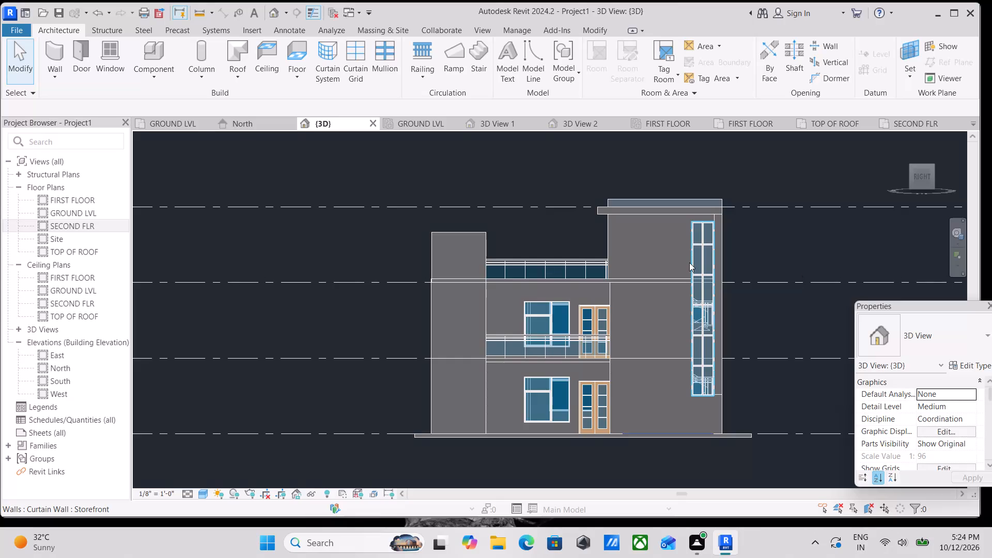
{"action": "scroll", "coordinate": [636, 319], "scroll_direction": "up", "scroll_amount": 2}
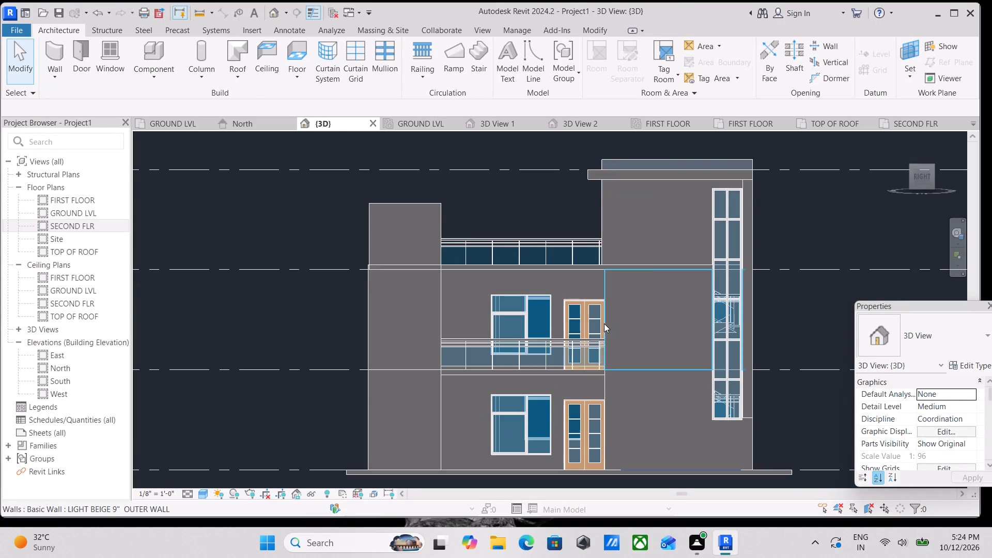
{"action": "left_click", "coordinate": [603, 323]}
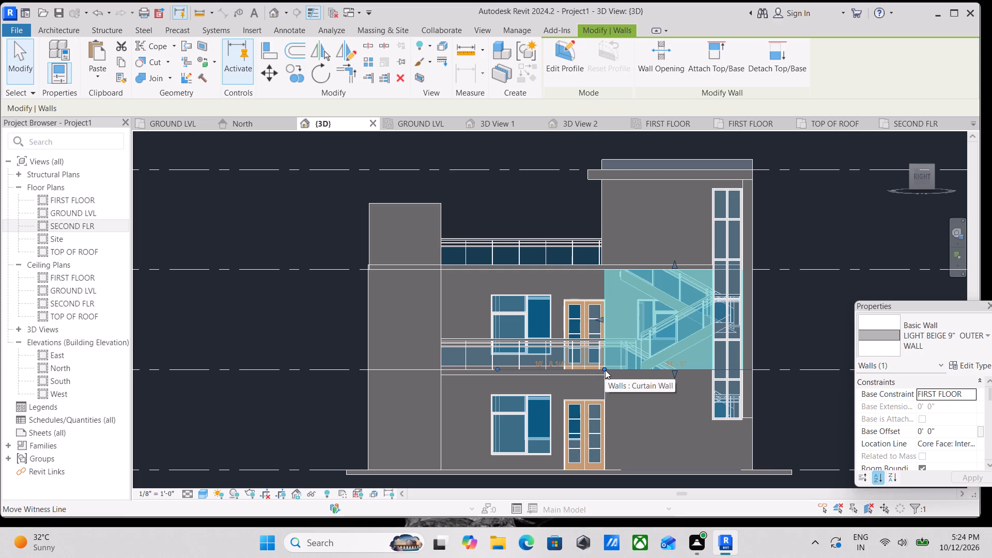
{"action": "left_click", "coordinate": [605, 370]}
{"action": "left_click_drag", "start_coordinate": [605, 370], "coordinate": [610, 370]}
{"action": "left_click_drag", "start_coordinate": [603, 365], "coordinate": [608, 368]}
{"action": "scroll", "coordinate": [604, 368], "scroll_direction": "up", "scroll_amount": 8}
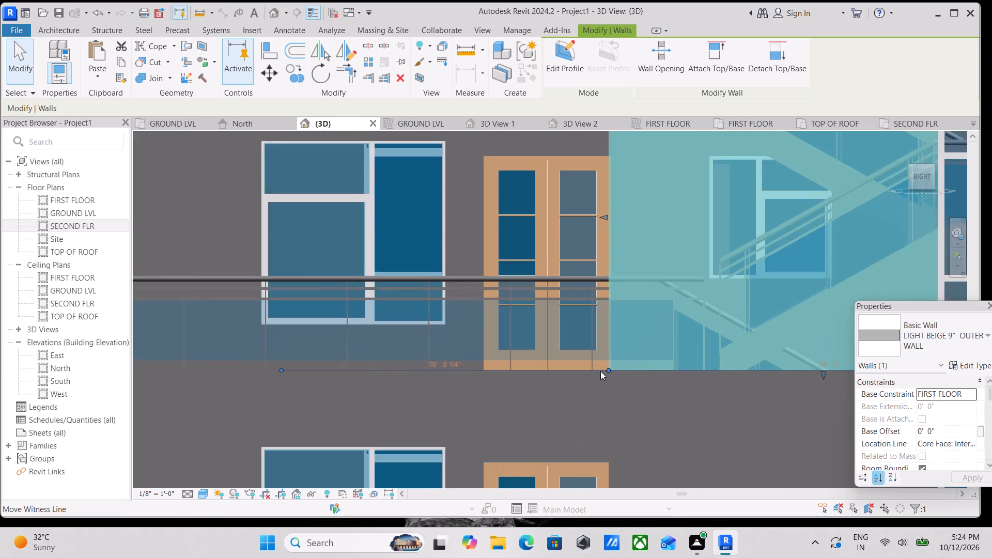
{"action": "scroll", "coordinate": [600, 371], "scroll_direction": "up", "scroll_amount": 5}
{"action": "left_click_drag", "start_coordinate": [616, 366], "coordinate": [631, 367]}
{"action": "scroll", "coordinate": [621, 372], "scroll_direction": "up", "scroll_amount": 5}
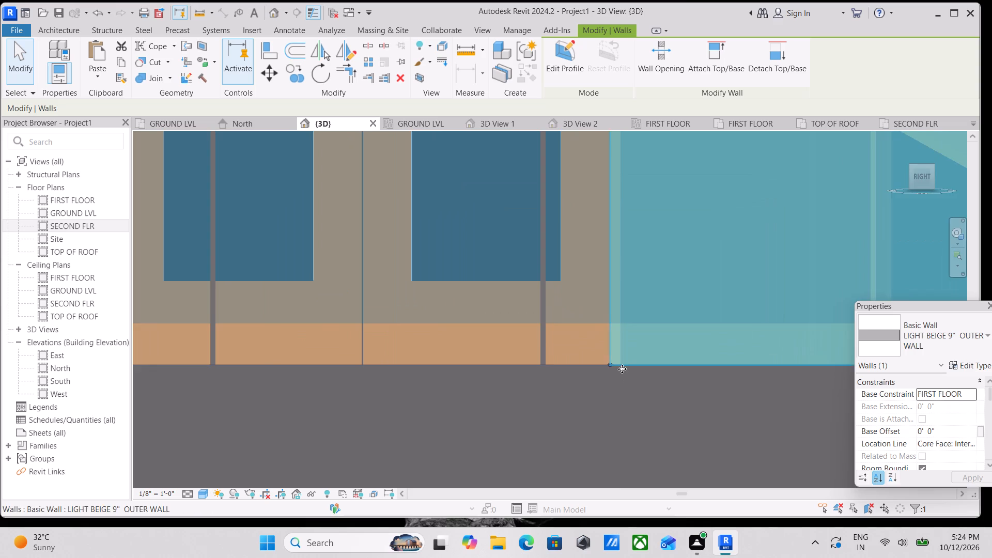
Examine the balcony-side end of the first-floor stair tower wall close up from an angled 3D view.
{"action": "scroll", "coordinate": [623, 368], "scroll_direction": "down", "scroll_amount": 15}
{"action": "scroll", "coordinate": [669, 361], "scroll_direction": "down", "scroll_amount": 4}
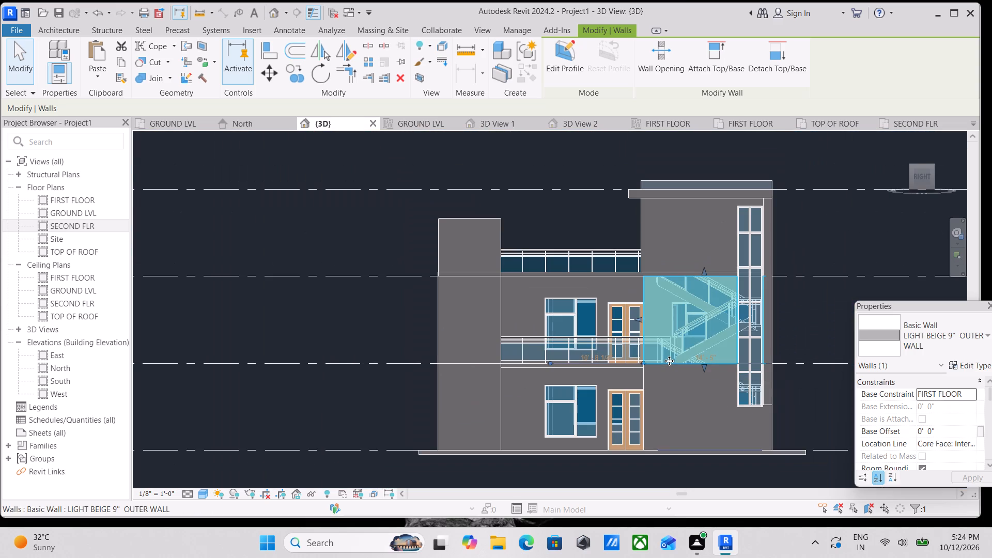
{"action": "middle_click_drag", "start_coordinate": [669, 361], "coordinate": [729, 412], "text": "shift"}
{"action": "scroll", "coordinate": [659, 379], "scroll_direction": "up", "scroll_amount": 3}
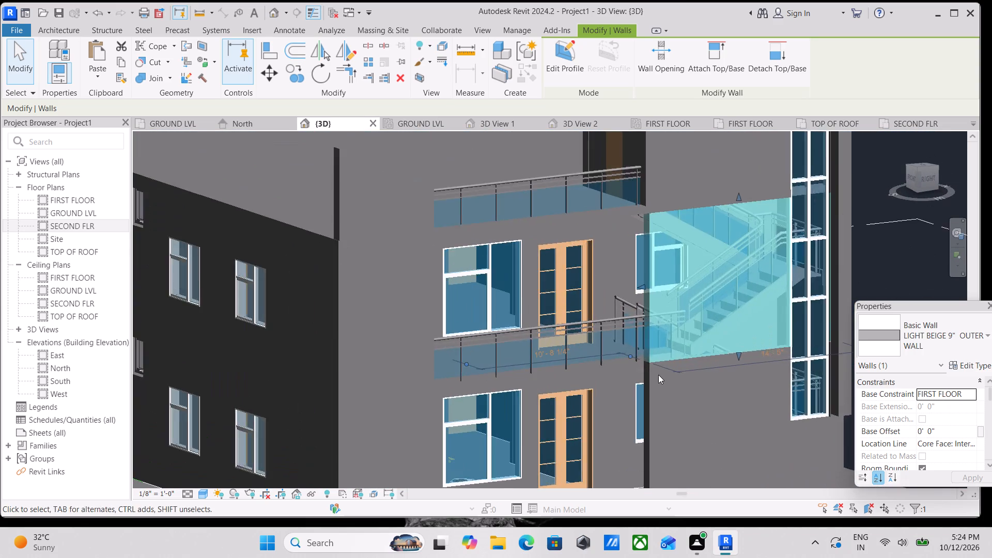
{"action": "scroll", "coordinate": [658, 375], "scroll_direction": "up", "scroll_amount": 4}
{"action": "scroll", "coordinate": [661, 312], "scroll_direction": "down", "scroll_amount": 1}
{"action": "middle_click_drag", "start_coordinate": [657, 315], "coordinate": [612, 345]}
{"action": "scroll", "coordinate": [608, 349], "scroll_direction": "up", "scroll_amount": 3}
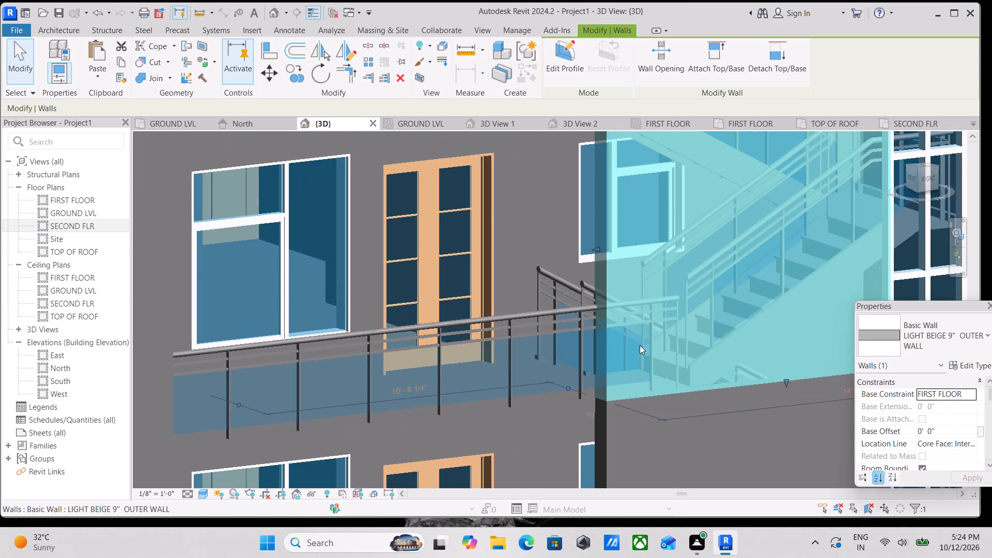
{"action": "left_click", "coordinate": [607, 355]}
{"action": "scroll", "coordinate": [610, 393], "scroll_direction": "up", "scroll_amount": 2}
{"action": "scroll", "coordinate": [615, 380], "scroll_direction": "down", "scroll_amount": 4}
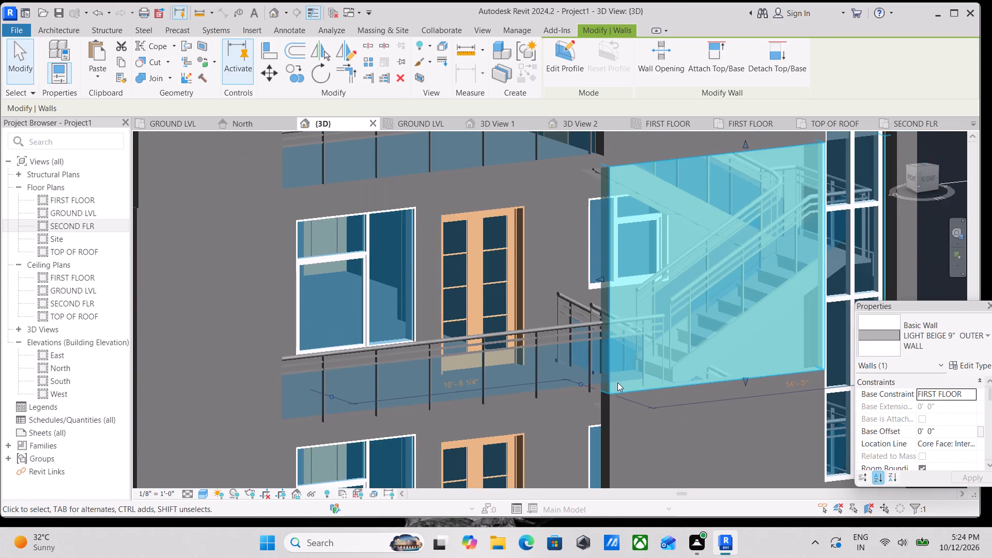
{"action": "middle_click_drag", "start_coordinate": [618, 382], "coordinate": [686, 469], "text": "shift"}
{"action": "scroll", "coordinate": [691, 416], "scroll_direction": "down", "scroll_amount": 4}
{"action": "key", "text": "Escape"}
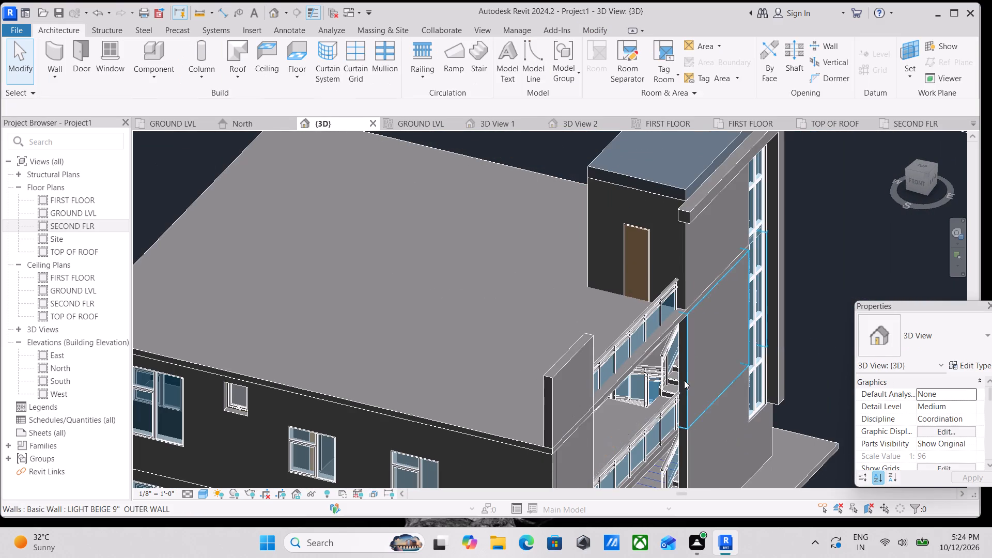
Examine the front facade from both sides, comparing the raised parapet wall, the balconies and the stair tower.
{"action": "scroll", "coordinate": [685, 380], "scroll_direction": "down", "scroll_amount": 2}
{"action": "middle_click_drag", "start_coordinate": [695, 406], "coordinate": [500, 299], "text": "shift"}
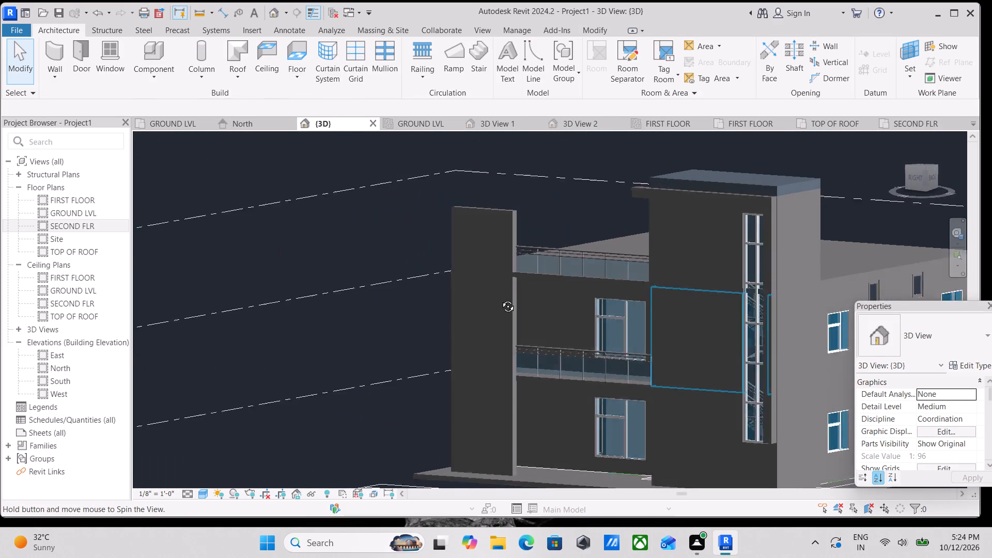
{"action": "middle_click_drag", "start_coordinate": [500, 299], "coordinate": [451, 307], "text": "shift"}
{"action": "scroll", "coordinate": [563, 323], "scroll_direction": "down", "scroll_amount": 3}
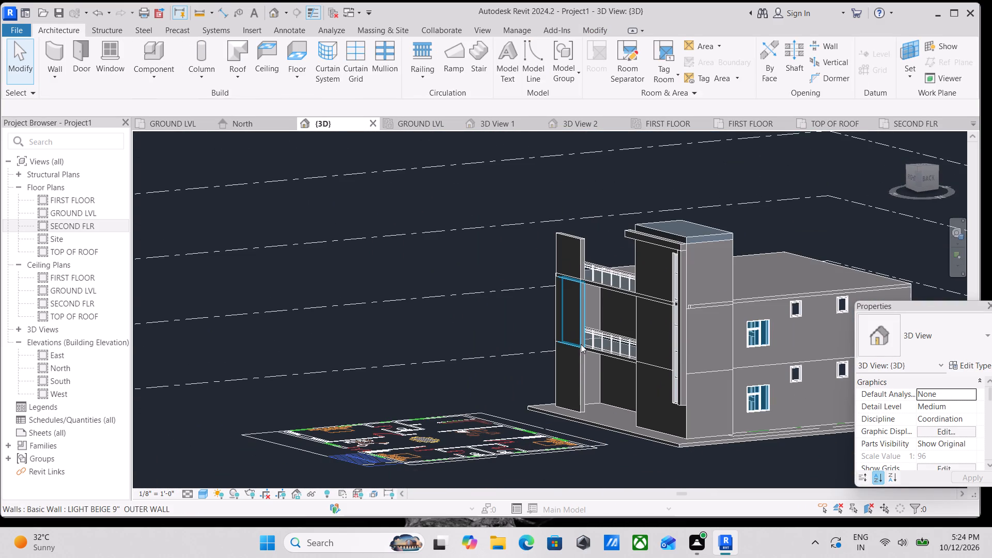
{"action": "middle_click_drag", "start_coordinate": [584, 349], "coordinate": [613, 368], "text": "shift"}
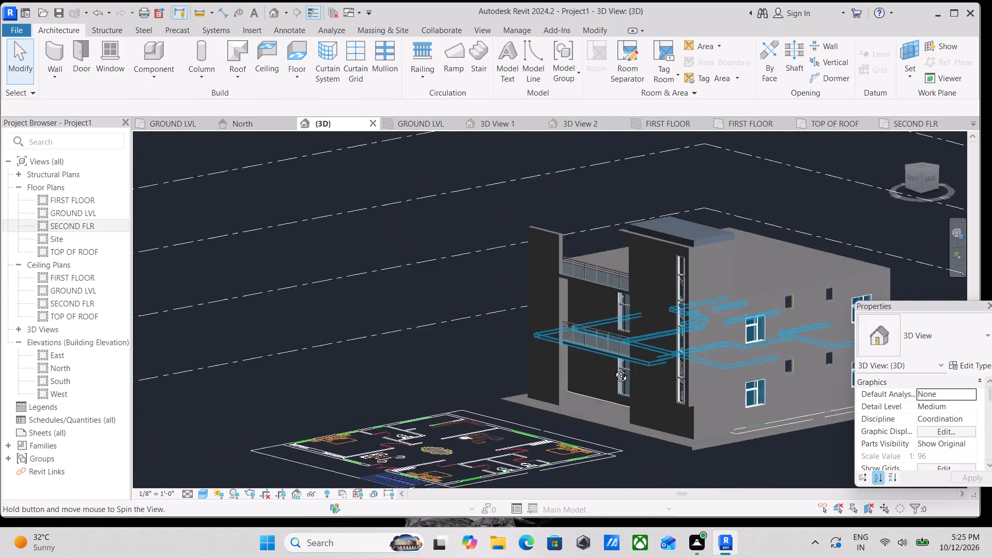
{"action": "middle_click_drag", "start_coordinate": [613, 368], "coordinate": [670, 362], "text": "shift"}
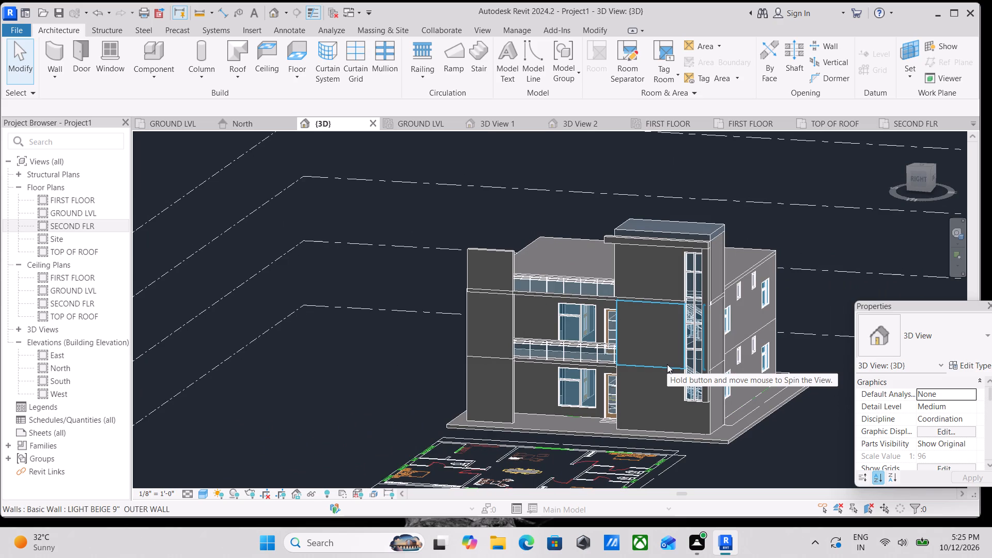
{"action": "scroll", "coordinate": [617, 314], "scroll_direction": "up", "scroll_amount": 2}
{"action": "scroll", "coordinate": [541, 343], "scroll_direction": "up", "scroll_amount": 1}
{"action": "middle_click_drag", "start_coordinate": [546, 360], "coordinate": [592, 358]}
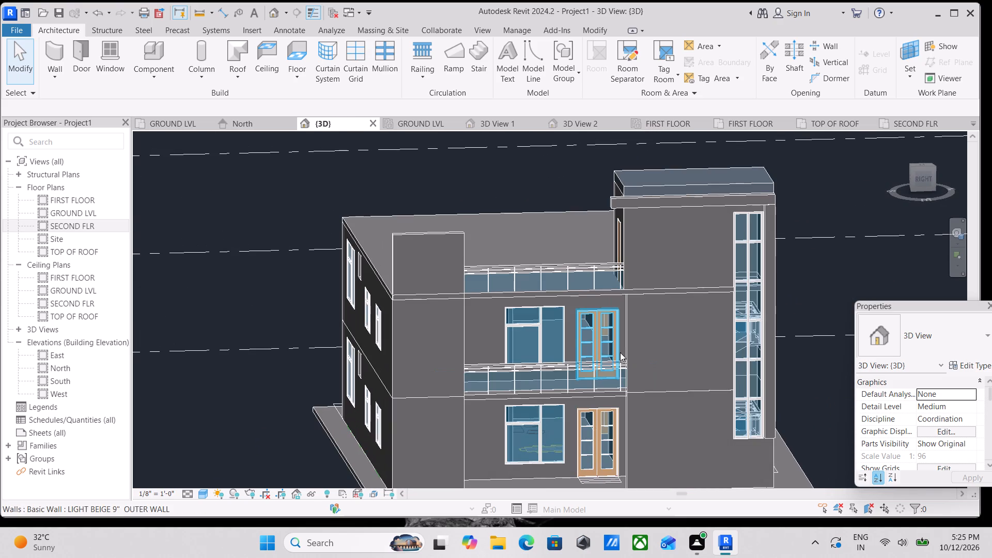
Shorten the stair tower's first-floor LIGHT BEIGE 9" outer wall by pulling its balcony-side end back toward the stair curtain window.
{"action": "left_click", "coordinate": [630, 319]}
{"action": "scroll", "coordinate": [638, 357], "scroll_direction": "up", "scroll_amount": 3}
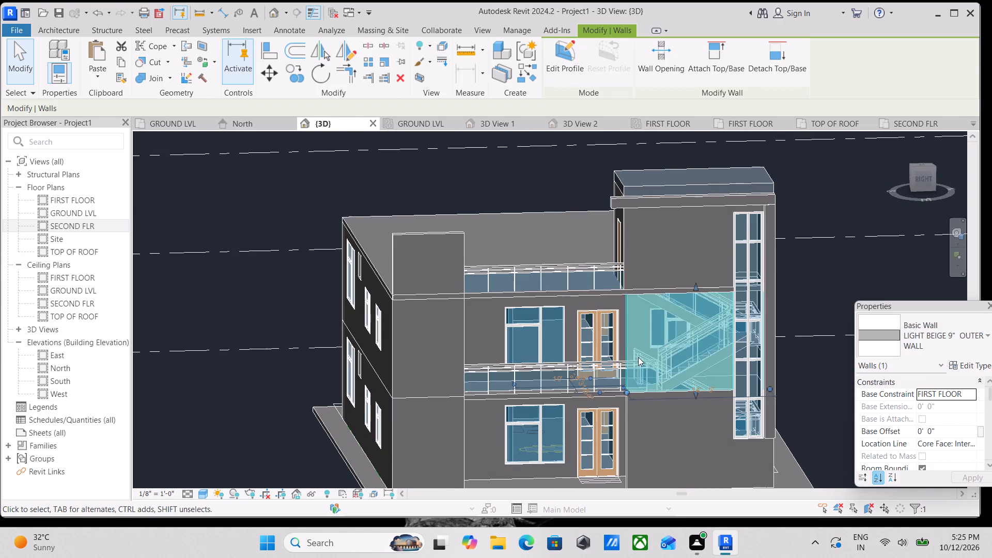
{"action": "middle_click_drag", "start_coordinate": [638, 381], "coordinate": [659, 411], "text": "shift"}
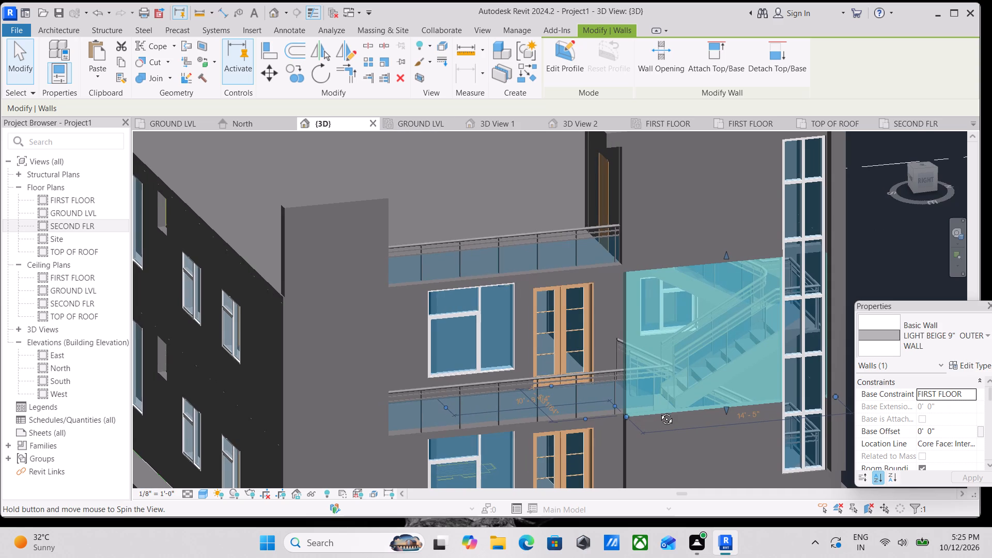
{"action": "middle_click_drag", "start_coordinate": [659, 411], "coordinate": [659, 412], "text": "shift"}
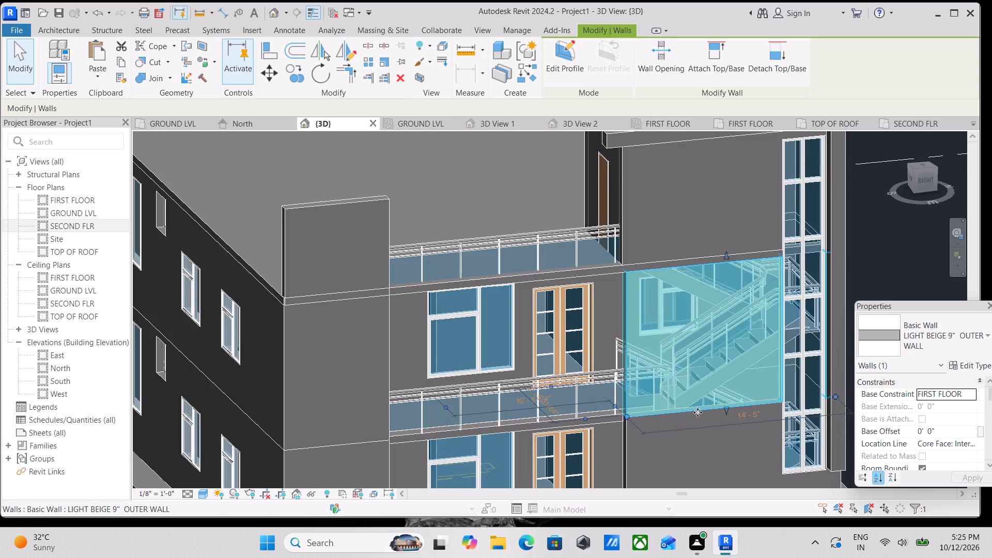
{"action": "scroll", "coordinate": [657, 424], "scroll_direction": "up", "scroll_amount": 16}
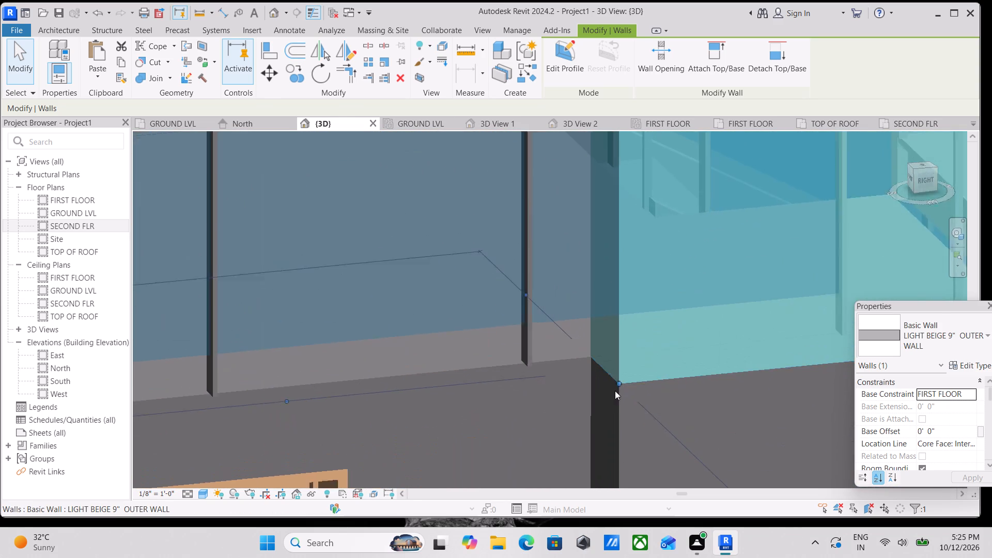
{"action": "scroll", "coordinate": [615, 391], "scroll_direction": "up", "scroll_amount": 2}
{"action": "left_click_drag", "start_coordinate": [622, 380], "coordinate": [688, 372]}
{"action": "scroll", "coordinate": [688, 372], "scroll_direction": "down", "scroll_amount": 4}
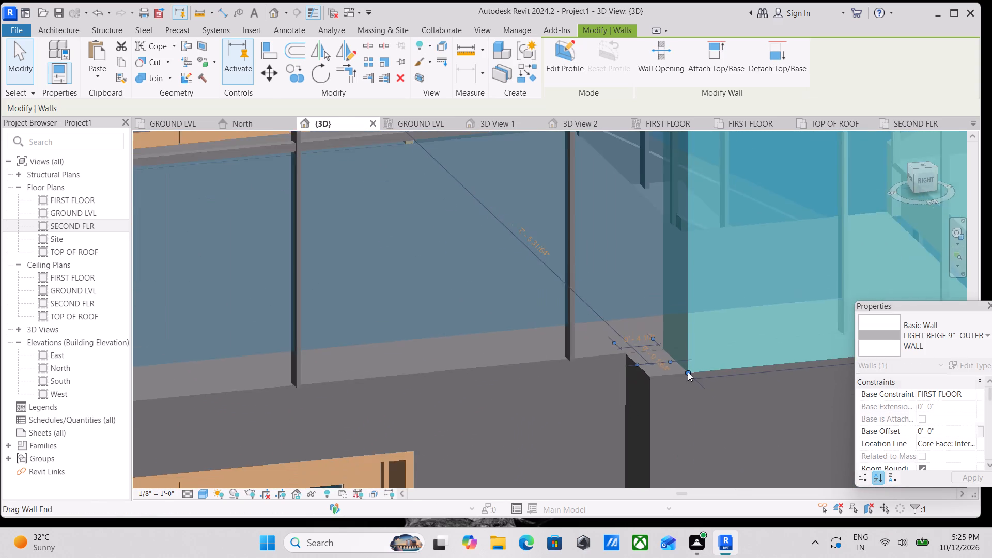
{"action": "middle_click_drag", "start_coordinate": [686, 372], "coordinate": [509, 388]}
{"action": "left_click_drag", "start_coordinate": [512, 388], "coordinate": [541, 385]}
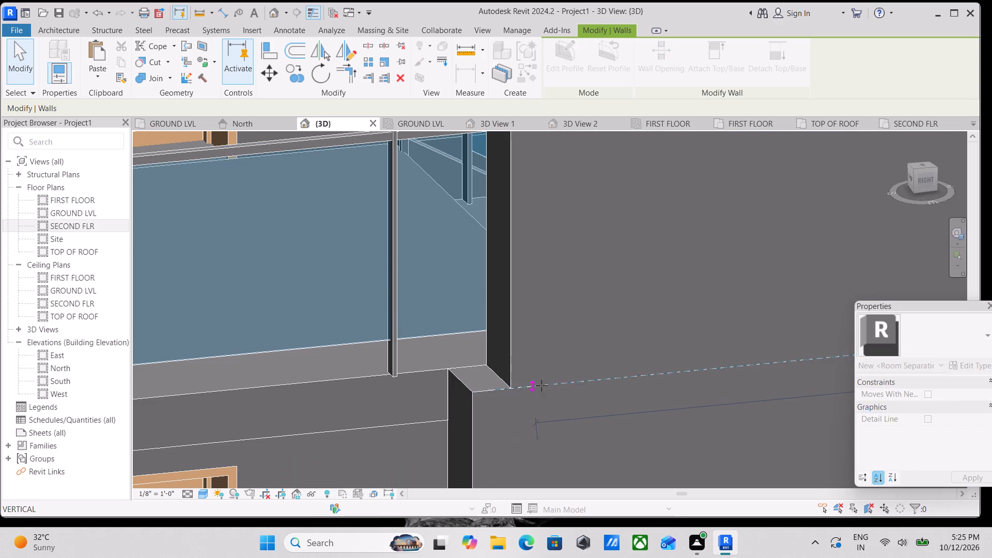
{"action": "left_click_drag", "start_coordinate": [541, 385], "coordinate": [715, 364]}
{"action": "scroll", "coordinate": [715, 364], "scroll_direction": "down", "scroll_amount": 5}
{"action": "middle_click_drag", "start_coordinate": [716, 364], "coordinate": [705, 364]}
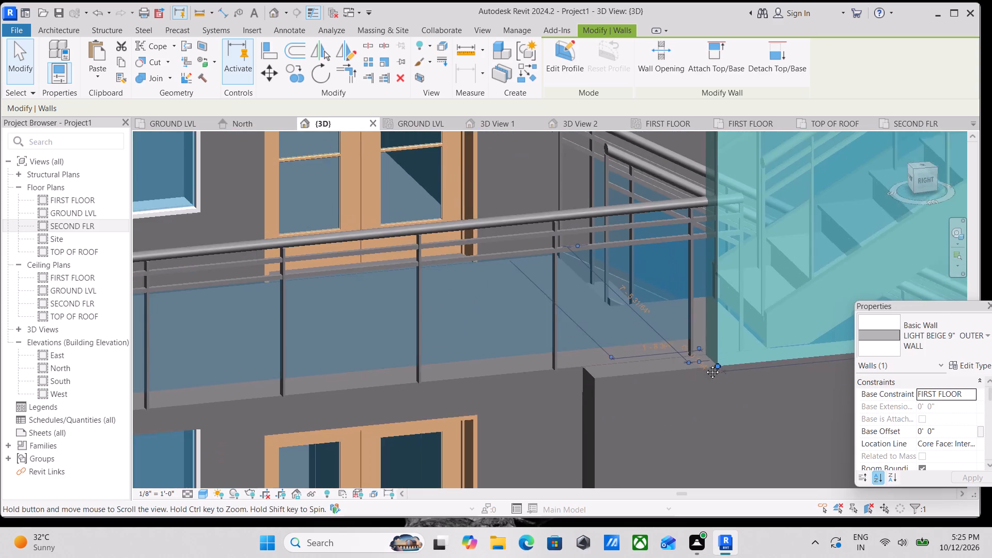
{"action": "middle_click_drag", "start_coordinate": [705, 364], "coordinate": [552, 382]}
{"action": "left_click_drag", "start_coordinate": [553, 383], "coordinate": [601, 377]}
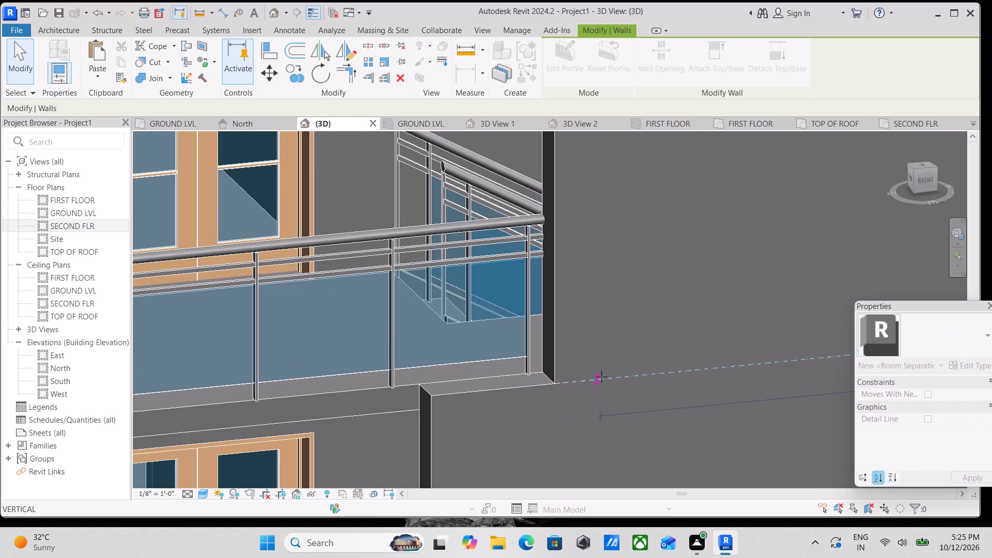
{"action": "left_click_drag", "start_coordinate": [601, 377], "coordinate": [640, 374]}
Examine the shortened first-floor tower wall with the balcony corner, stair railings and window beside it, close up and across the whole facade.
{"action": "scroll", "coordinate": [640, 374], "scroll_direction": "down", "scroll_amount": 4}
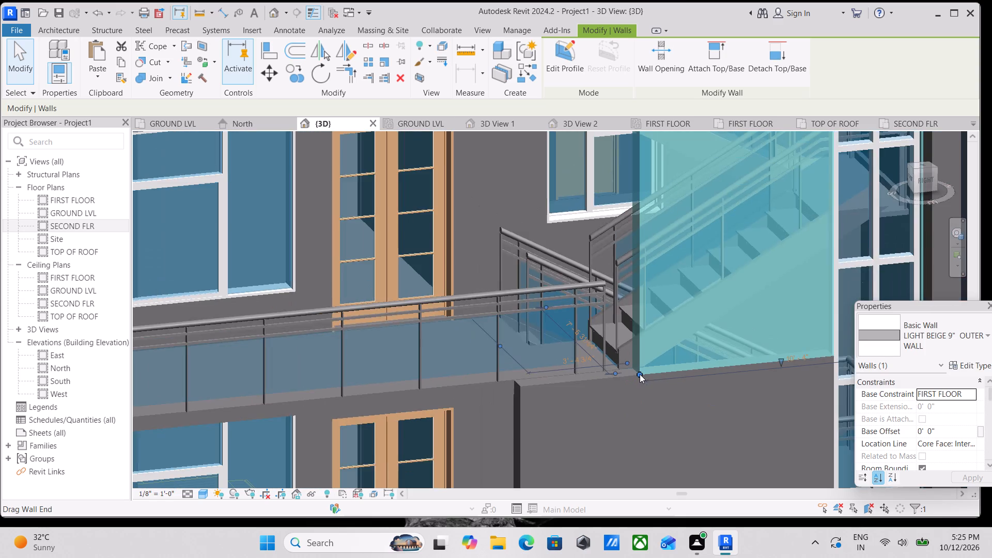
{"action": "scroll", "coordinate": [640, 374], "scroll_direction": "down", "scroll_amount": 4}
{"action": "key", "text": "grave"}
{"action": "scroll", "coordinate": [599, 382], "scroll_direction": "down", "scroll_amount": 4}
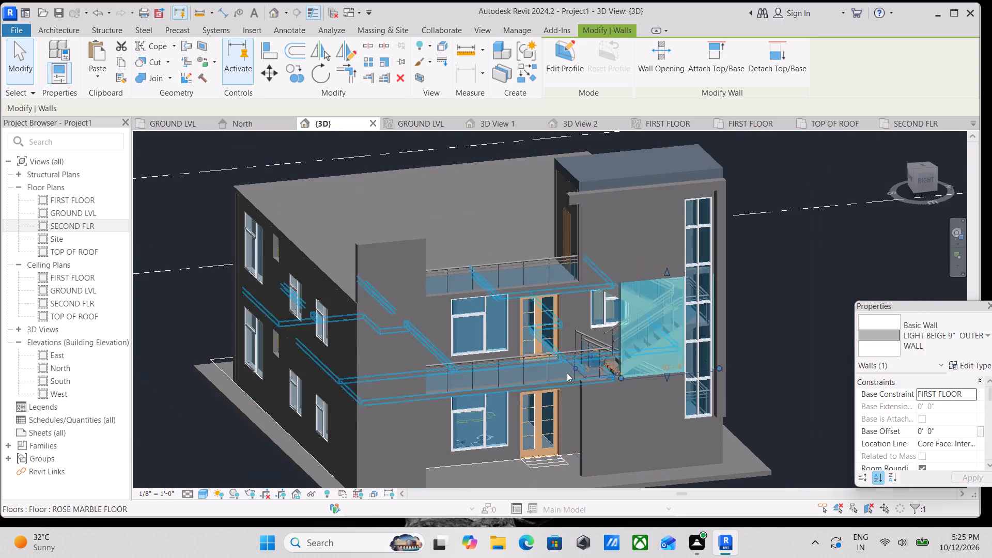
{"action": "scroll", "coordinate": [563, 365], "scroll_direction": "down", "scroll_amount": 1}
{"action": "scroll", "coordinate": [570, 299], "scroll_direction": "up", "scroll_amount": 3}
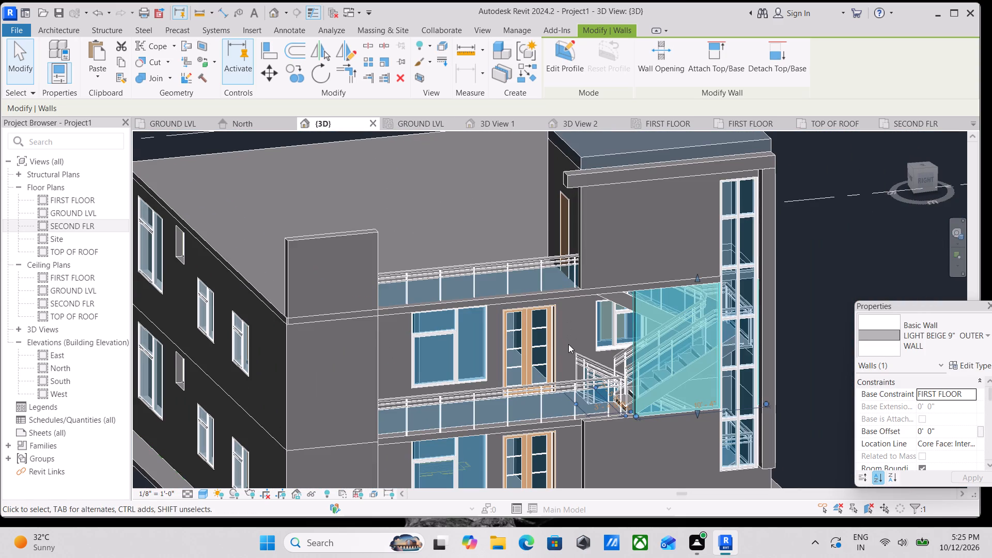
{"action": "scroll", "coordinate": [587, 395], "scroll_direction": "up", "scroll_amount": 4}
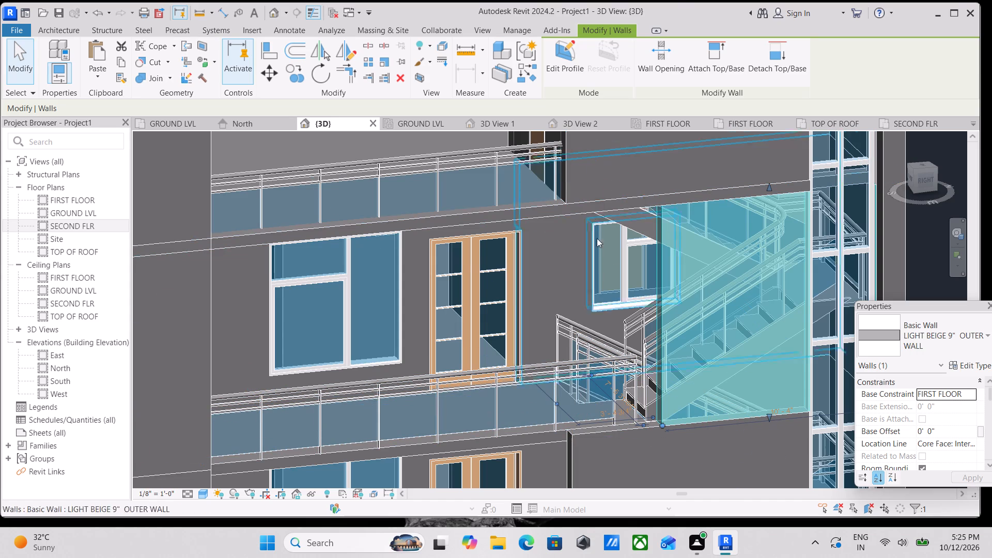
{"action": "middle_click_drag", "start_coordinate": [597, 374], "coordinate": [589, 369], "text": "shift"}
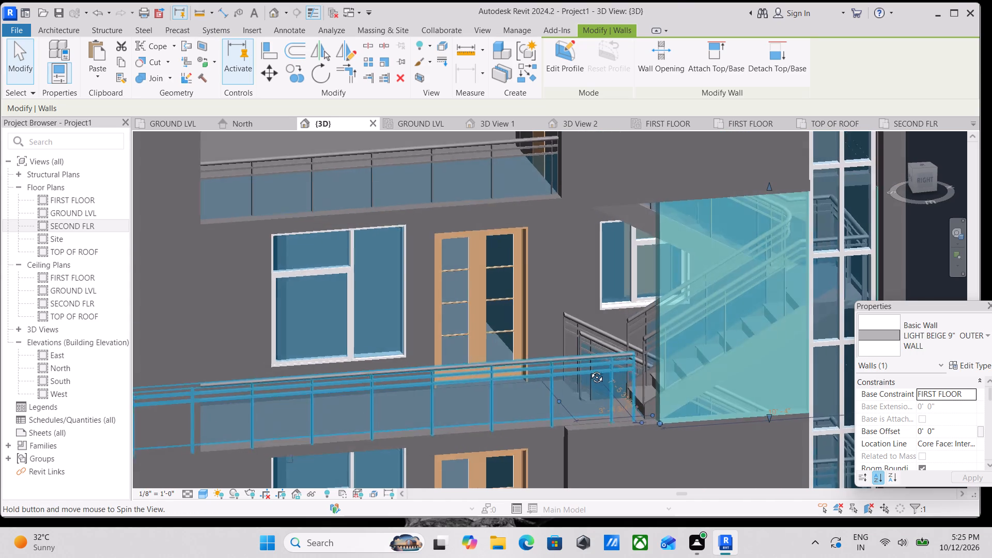
{"action": "middle_click_drag", "start_coordinate": [589, 369], "coordinate": [590, 381], "text": "shift"}
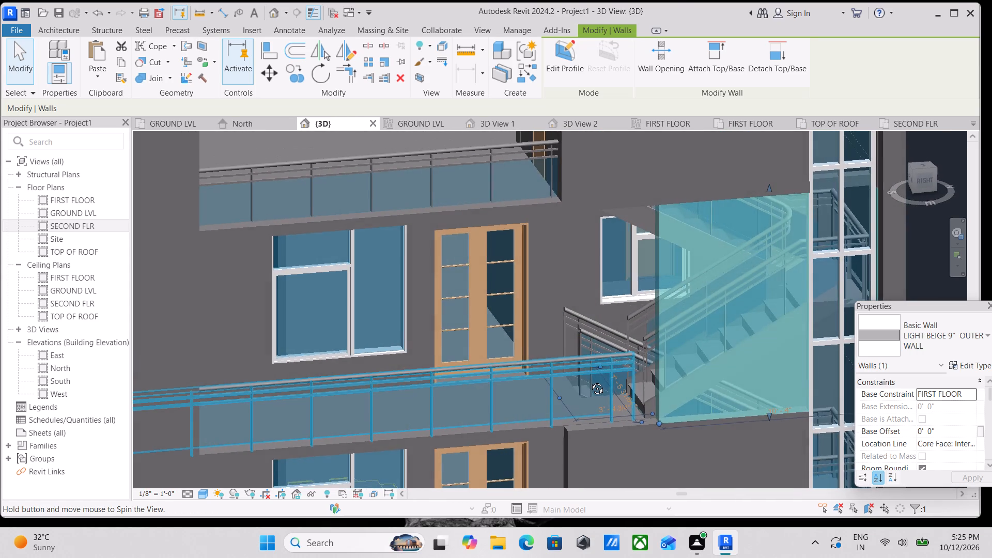
{"action": "middle_click_drag", "start_coordinate": [590, 381], "coordinate": [593, 381], "text": "shift"}
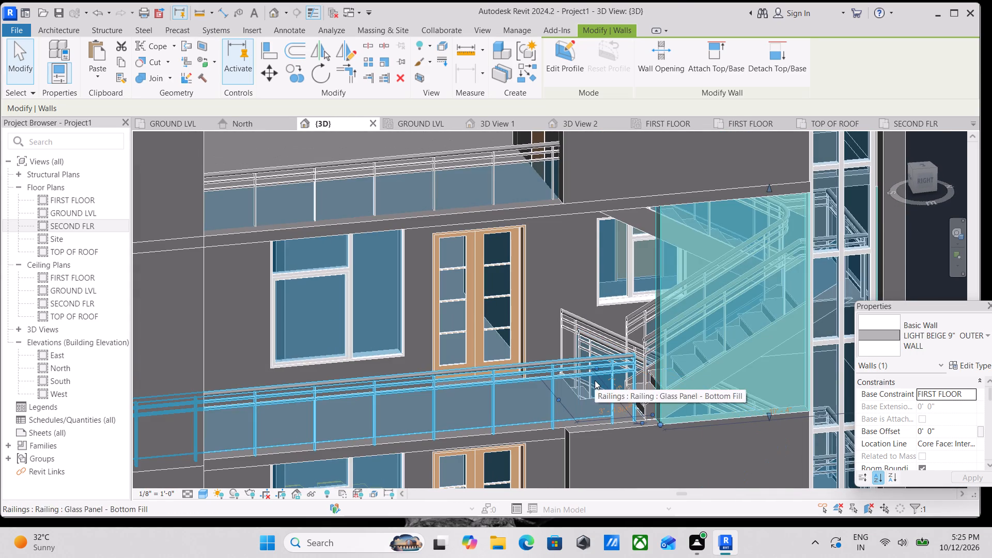
{"action": "scroll", "coordinate": [599, 374], "scroll_direction": "down", "scroll_amount": 3}
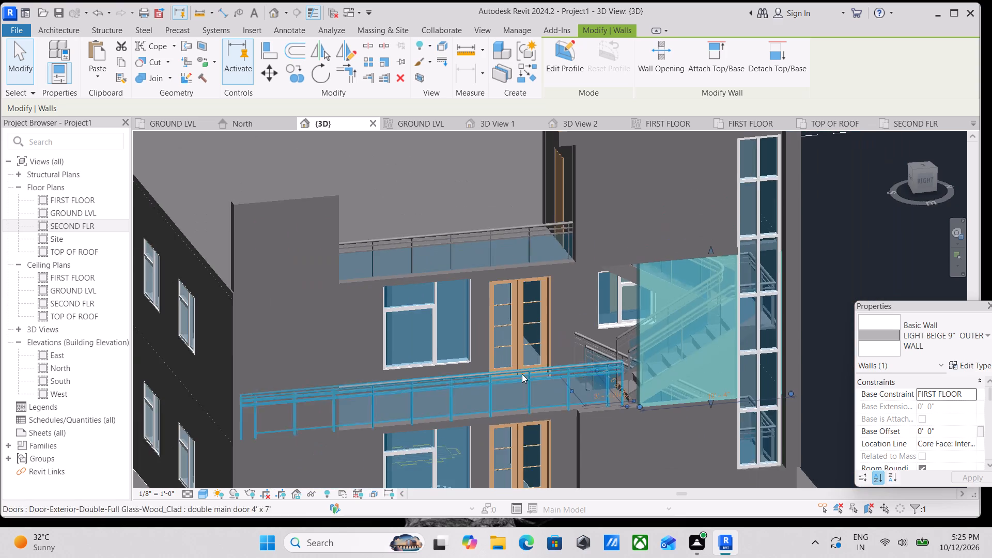
{"action": "scroll", "coordinate": [522, 374], "scroll_direction": "down", "scroll_amount": 2}
{"action": "middle_click_drag", "start_coordinate": [571, 360], "coordinate": [633, 315]}
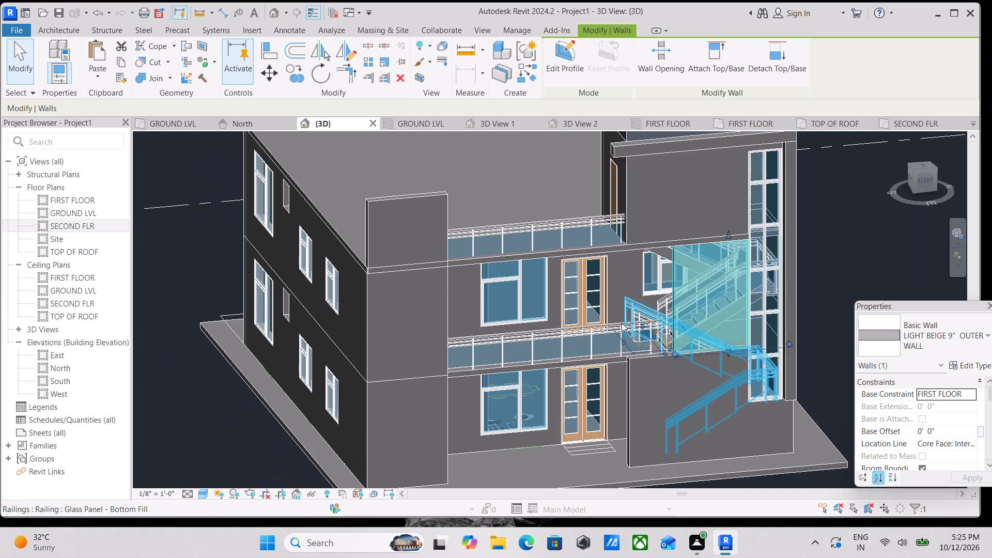
{"action": "scroll", "coordinate": [622, 323], "scroll_direction": "down", "scroll_amount": 2}
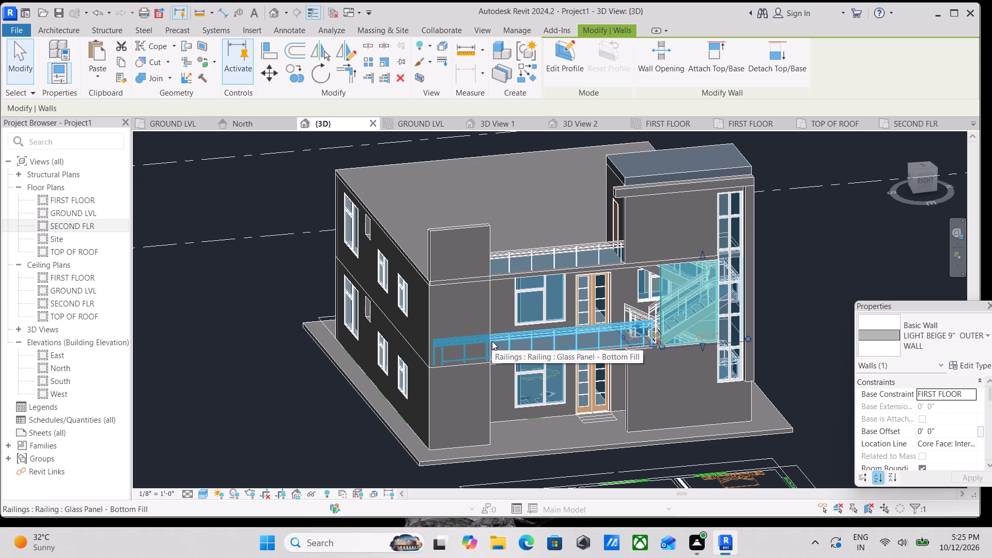
Examine the front facade from both sides, then the raised parapet wall's joint with the roof slab edge close up.
{"action": "scroll", "coordinate": [506, 332], "scroll_direction": "up", "scroll_amount": 2}
{"action": "scroll", "coordinate": [520, 342], "scroll_direction": "down", "scroll_amount": 1}
{"action": "middle_click_drag", "start_coordinate": [523, 343], "coordinate": [494, 359]}
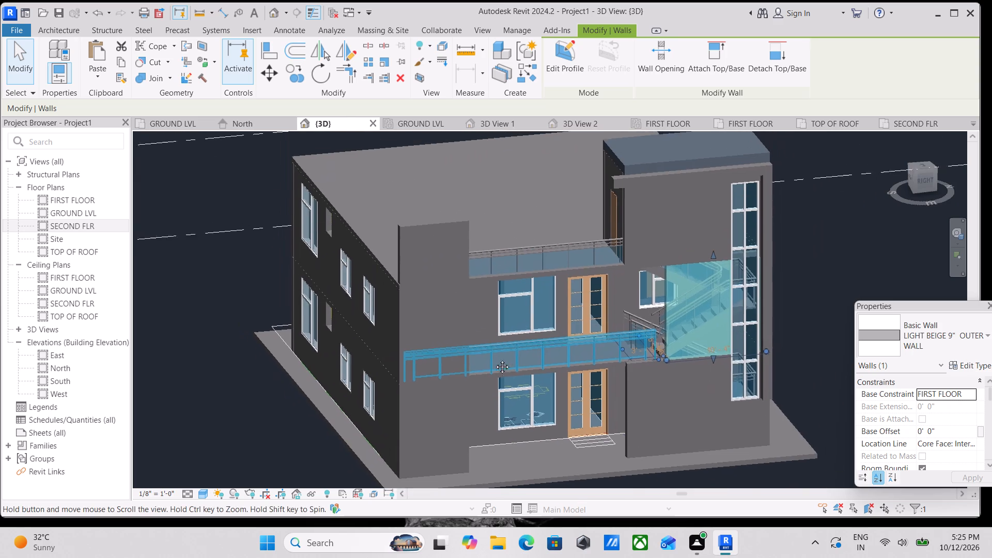
{"action": "middle_click_drag", "start_coordinate": [494, 359], "coordinate": [494, 360]}
{"action": "key", "text": "Escape"}
{"action": "scroll", "coordinate": [653, 328], "scroll_direction": "up", "scroll_amount": 3}
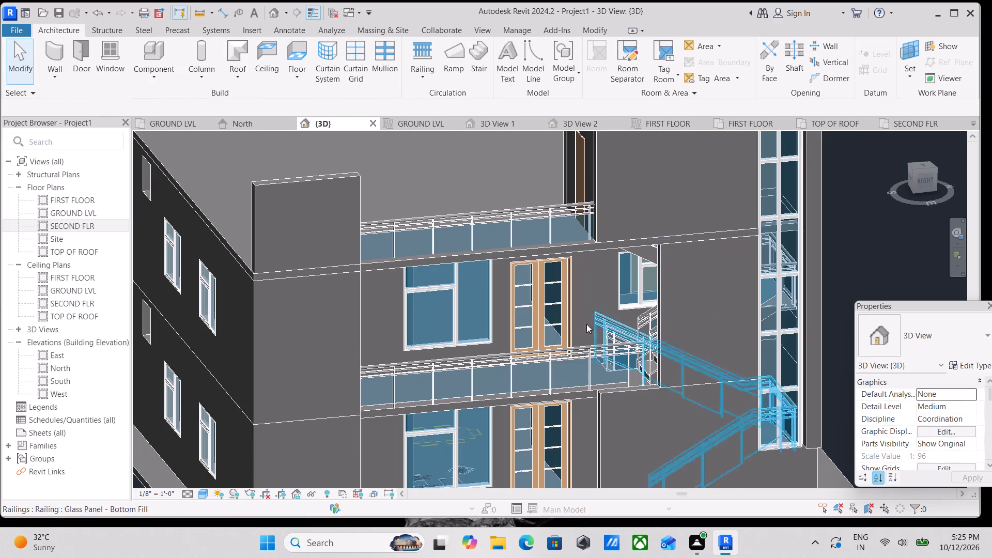
{"action": "middle_click_drag", "start_coordinate": [516, 320], "coordinate": [523, 330]}
{"action": "scroll", "coordinate": [522, 329], "scroll_direction": "down", "scroll_amount": 2}
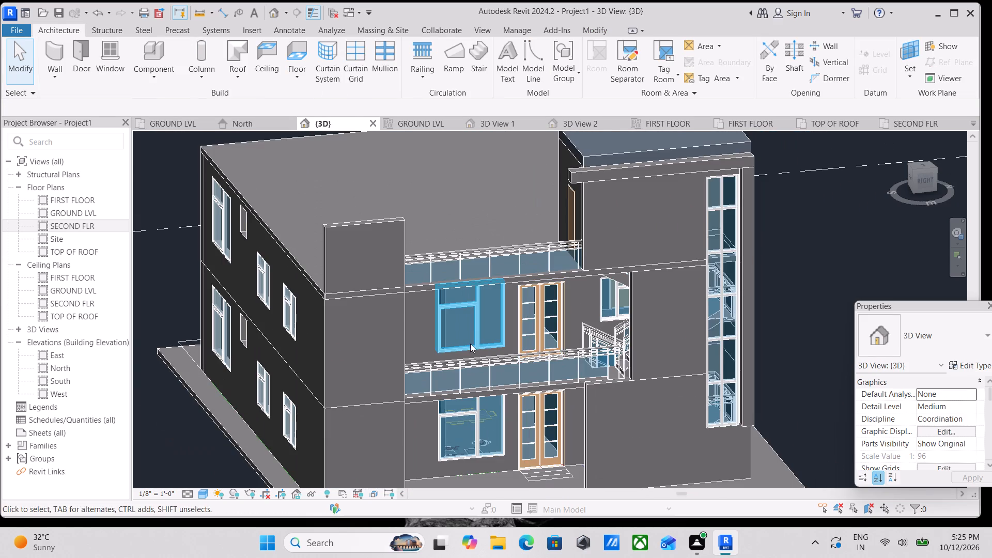
{"action": "middle_click_drag", "start_coordinate": [470, 344], "coordinate": [400, 377], "text": "shift"}
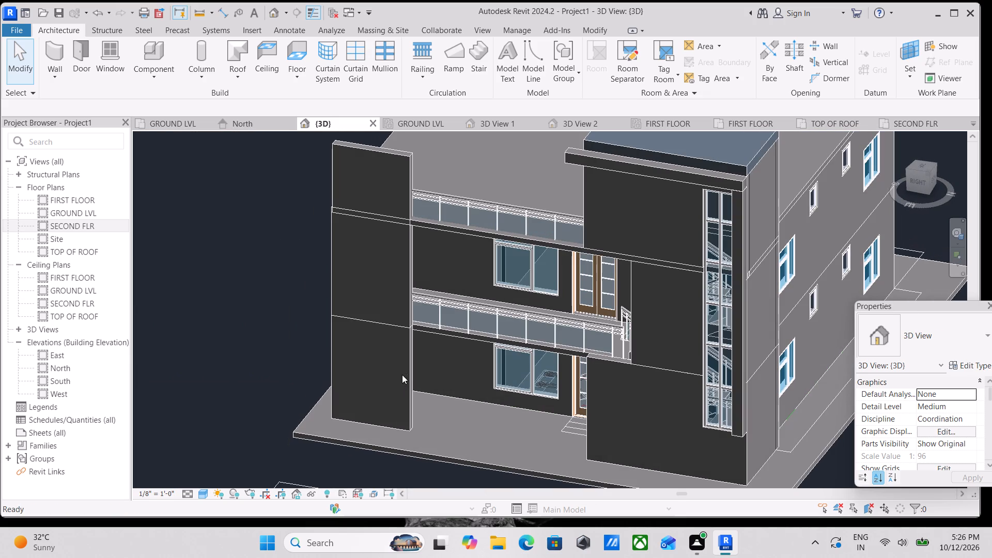
{"action": "key", "text": "Escape"}
{"action": "scroll", "coordinate": [433, 344], "scroll_direction": "up", "scroll_amount": 2}
{"action": "scroll", "coordinate": [433, 343], "scroll_direction": "down", "scroll_amount": 1}
{"action": "middle_click_drag", "start_coordinate": [443, 357], "coordinate": [467, 385]}
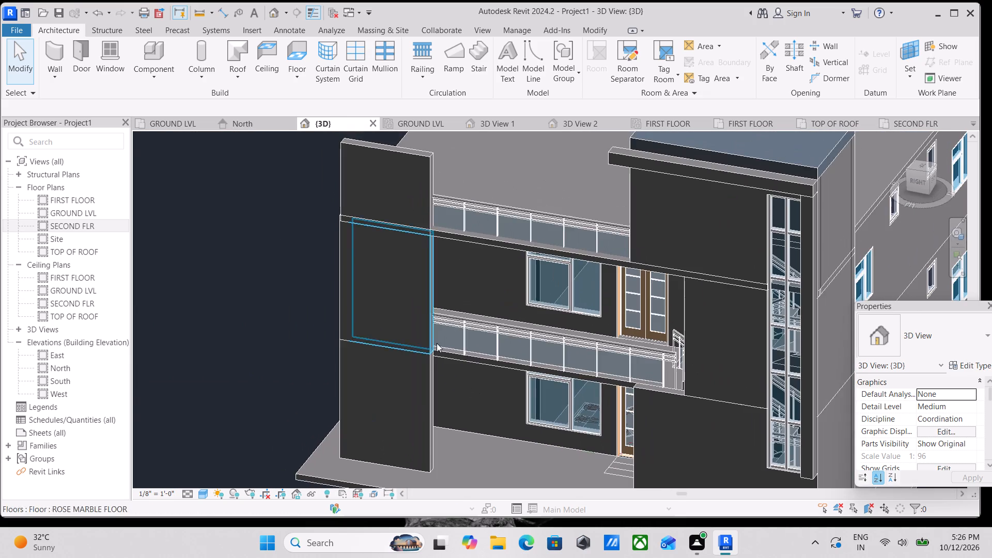
{"action": "middle_click_drag", "start_coordinate": [442, 337], "coordinate": [448, 371]}
{"action": "scroll", "coordinate": [391, 288], "scroll_direction": "up", "scroll_amount": 3}
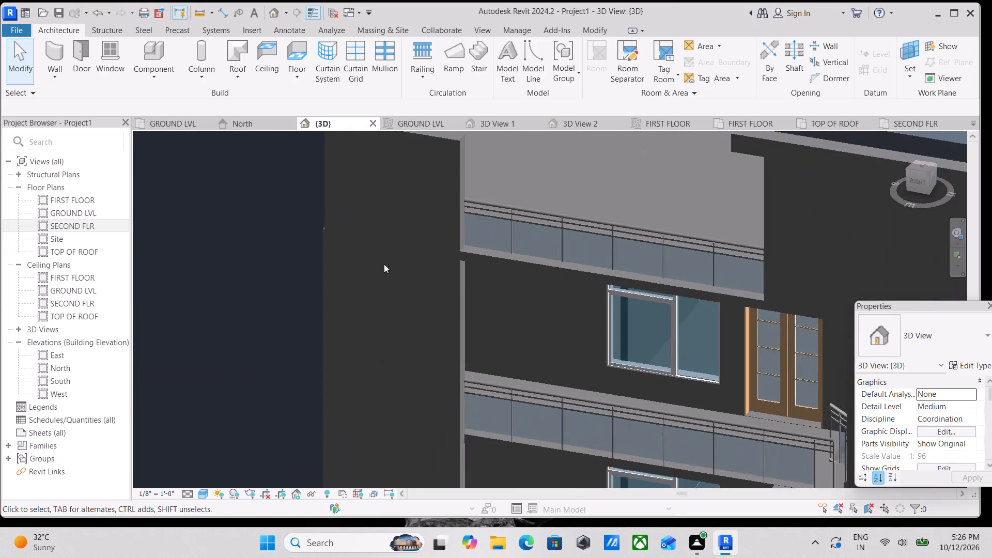
{"action": "scroll", "coordinate": [384, 264], "scroll_direction": "up", "scroll_amount": 4}
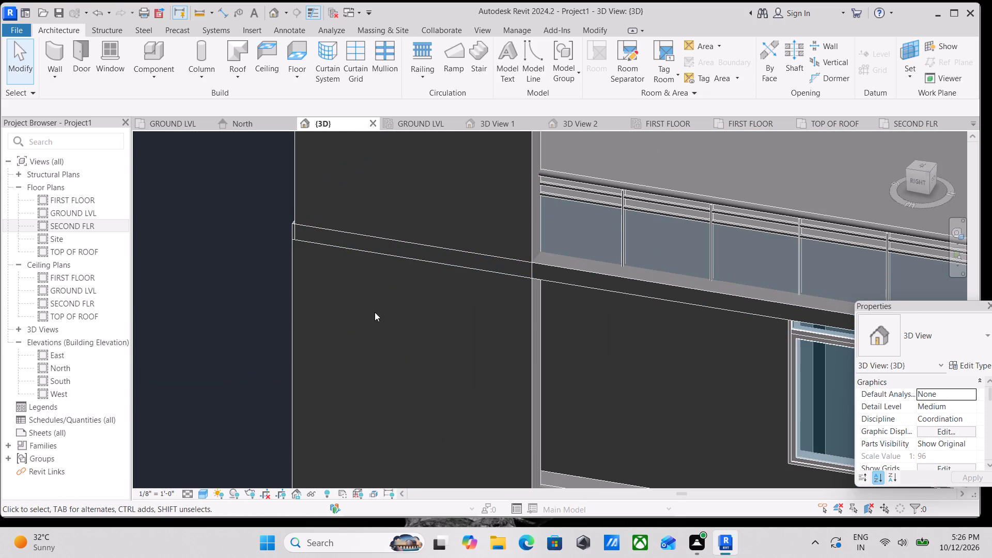
{"action": "middle_click_drag", "start_coordinate": [380, 305], "coordinate": [455, 333], "text": "shift"}
{"action": "scroll", "coordinate": [454, 328], "scroll_direction": "down", "scroll_amount": 1}
{"action": "middle_click_drag", "start_coordinate": [453, 325], "coordinate": [505, 183]}
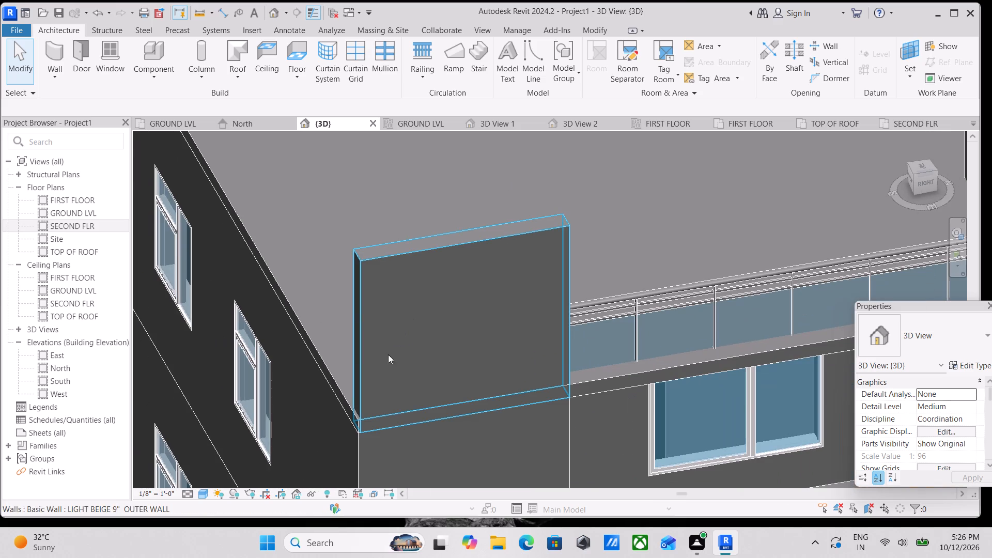
Adjust the outer end of the second-floor LIGHT BEIGE 9" parapet wall to meet the building's side corner.
{"action": "left_click", "coordinate": [363, 368]}
{"action": "middle_click_drag", "start_coordinate": [358, 405], "coordinate": [383, 328]}
{"action": "scroll", "coordinate": [383, 365], "scroll_direction": "up", "scroll_amount": 6}
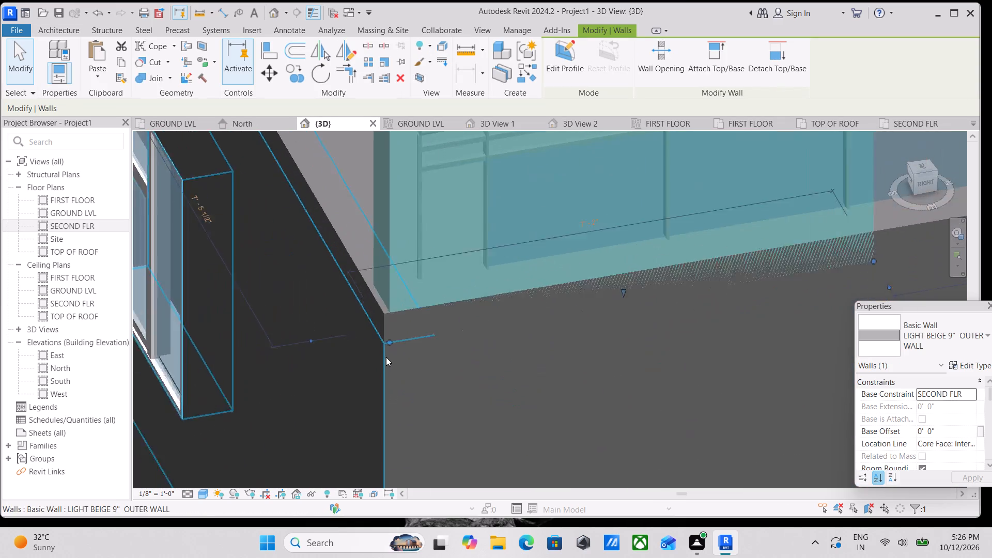
{"action": "scroll", "coordinate": [386, 357], "scroll_direction": "up", "scroll_amount": 4}
{"action": "left_click_drag", "start_coordinate": [388, 335], "coordinate": [378, 336]}
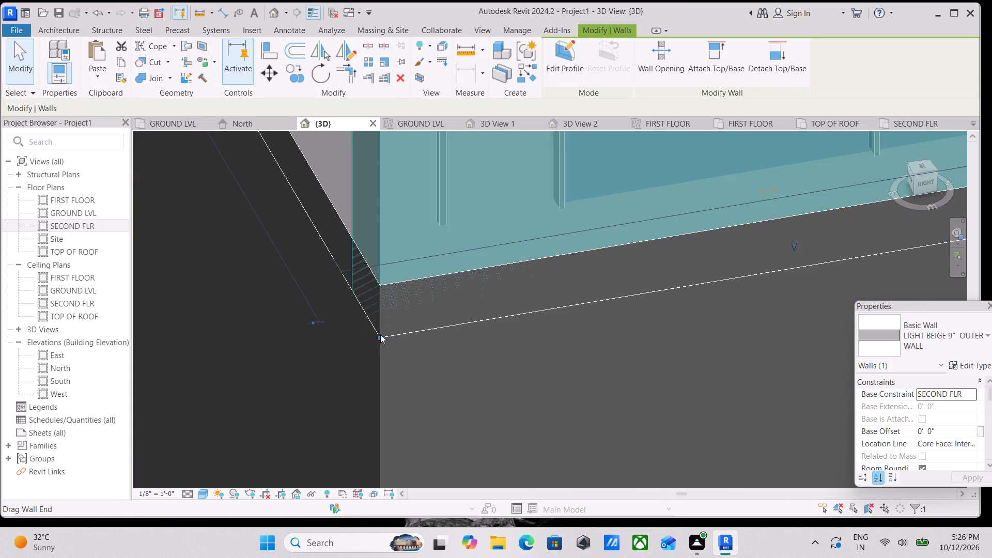
{"action": "scroll", "coordinate": [380, 334], "scroll_direction": "down", "scroll_amount": 3}
{"action": "key", "text": "Escape"}
{"action": "scroll", "coordinate": [403, 256], "scroll_direction": "down", "scroll_amount": 6}
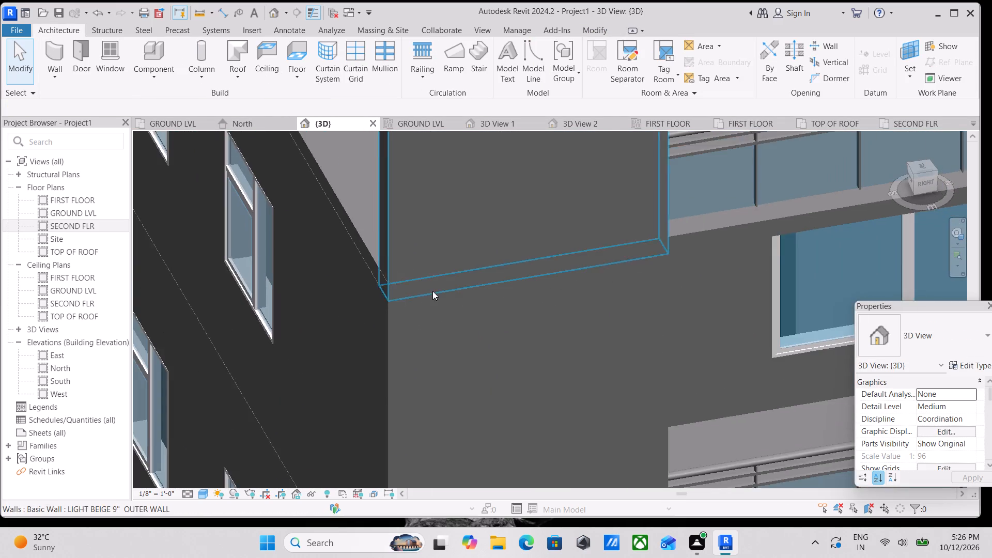
{"action": "scroll", "coordinate": [432, 291], "scroll_direction": "down", "scroll_amount": 2}
Create an in-place component in the Generic Models category, keeping the suggested name.
{"action": "middle_click_drag", "start_coordinate": [443, 293], "coordinate": [397, 254]}
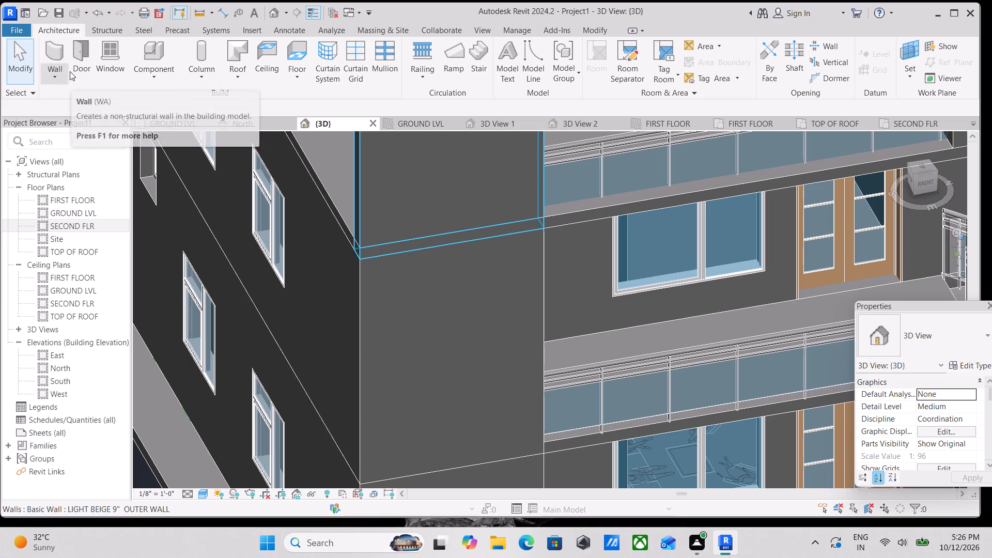
{"action": "left_click", "coordinate": [161, 75]}
{"action": "left_click", "coordinate": [163, 130]}
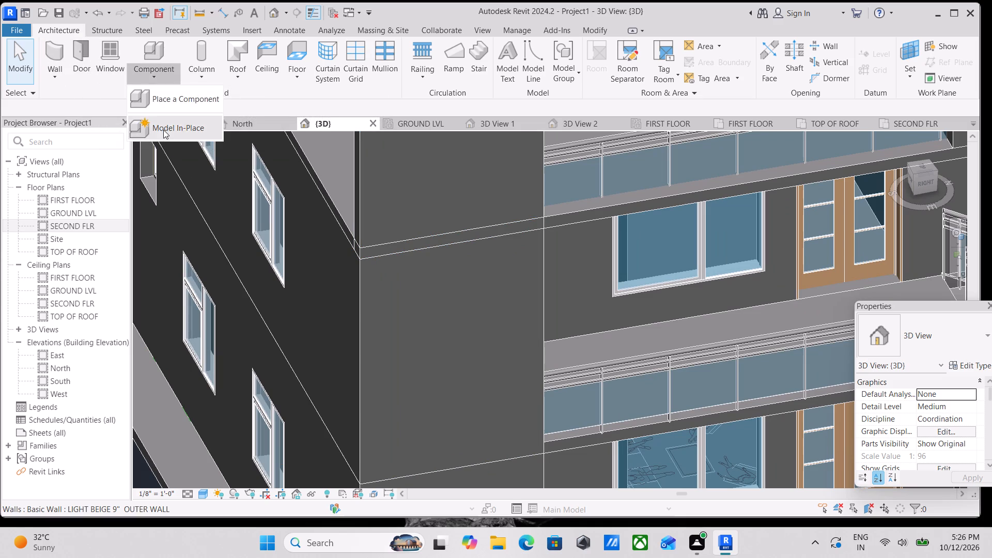
{"action": "scroll", "coordinate": [430, 236], "scroll_direction": "down", "scroll_amount": 6}
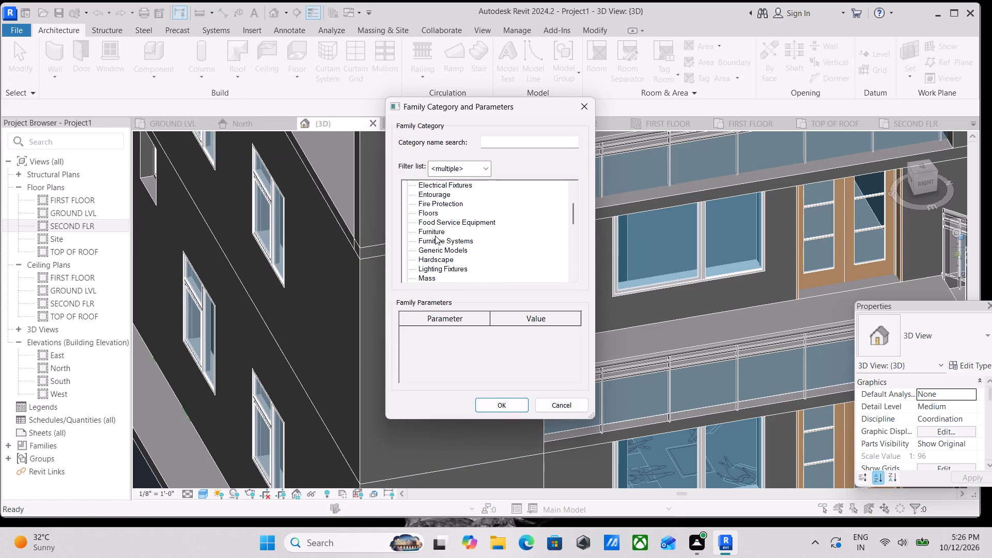
{"action": "left_click", "coordinate": [432, 250]}
{"action": "left_click", "coordinate": [492, 406]}
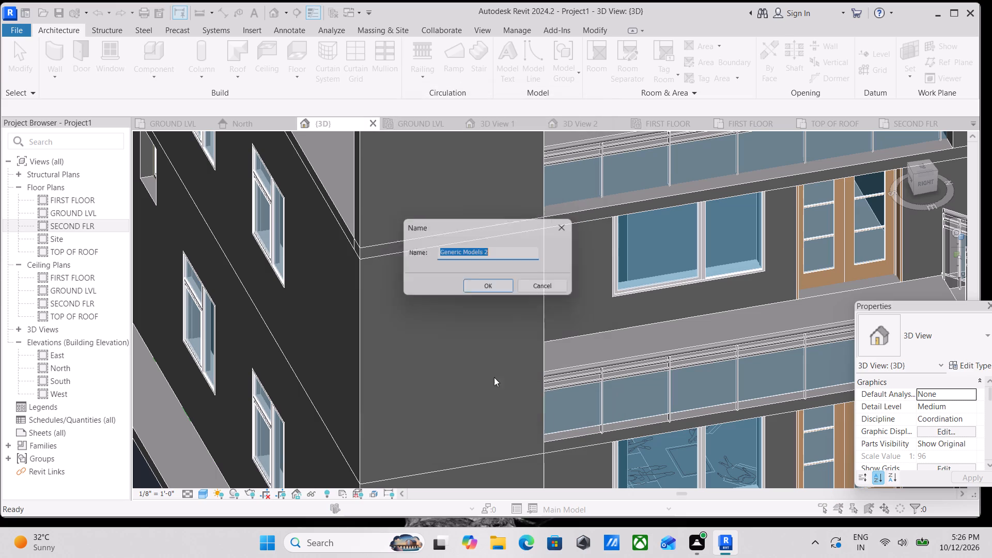
{"action": "left_click", "coordinate": [489, 287]}
Start an extrusion with a rectangular profile for the in-place model, facing the front facade straight on.
{"action": "scroll", "coordinate": [489, 286], "scroll_direction": "down", "scroll_amount": 2}
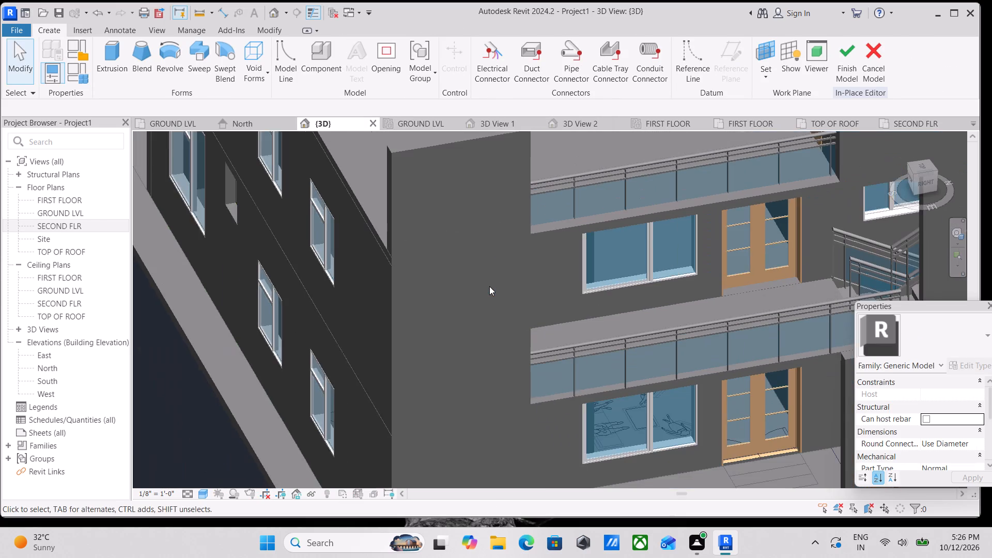
{"action": "middle_click_drag", "start_coordinate": [489, 286], "coordinate": [422, 286]}
{"action": "left_click", "coordinate": [923, 184]}
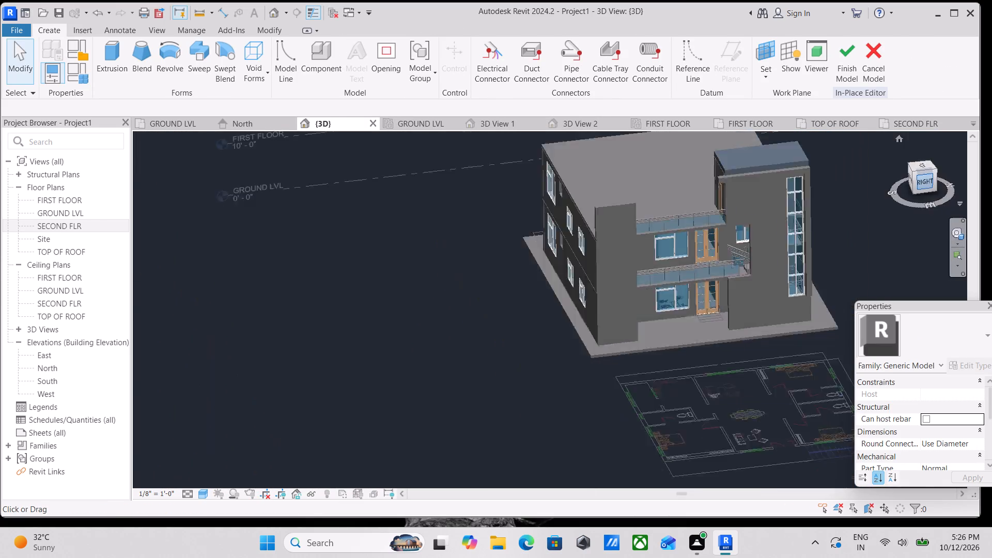
{"action": "scroll", "coordinate": [513, 305], "scroll_direction": "up", "scroll_amount": 7}
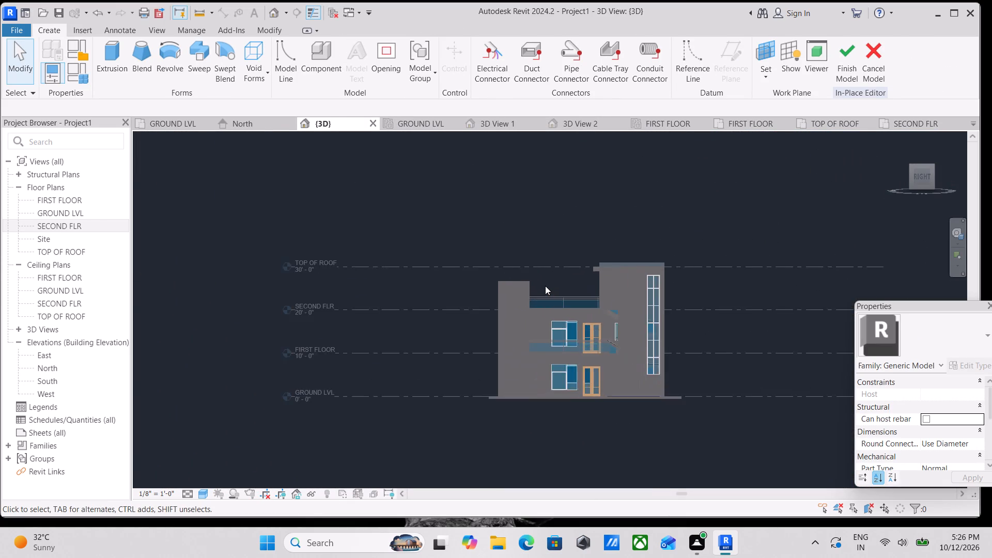
{"action": "scroll", "coordinate": [545, 286], "scroll_direction": "up", "scroll_amount": 4}
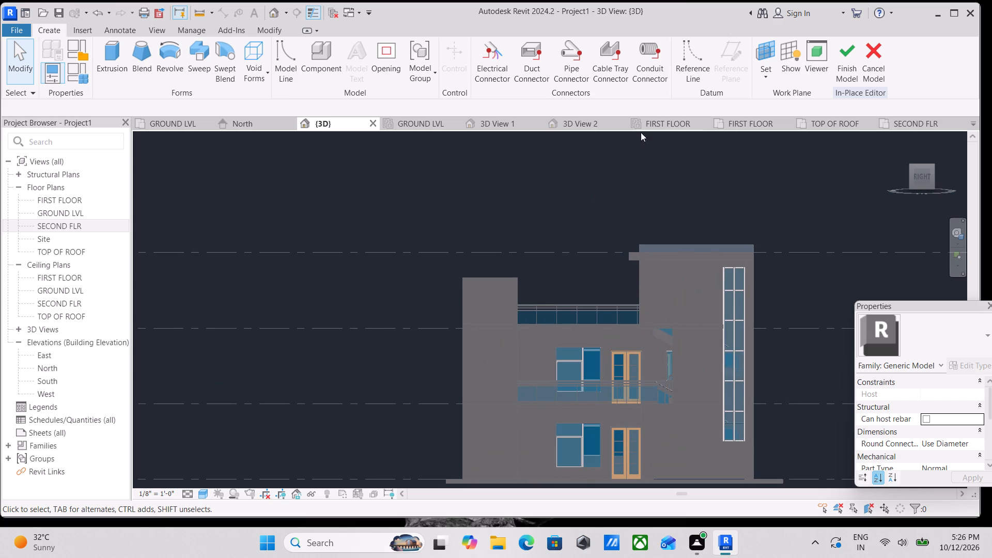
{"action": "left_click", "coordinate": [120, 70]}
{"action": "left_click", "coordinate": [519, 45]}
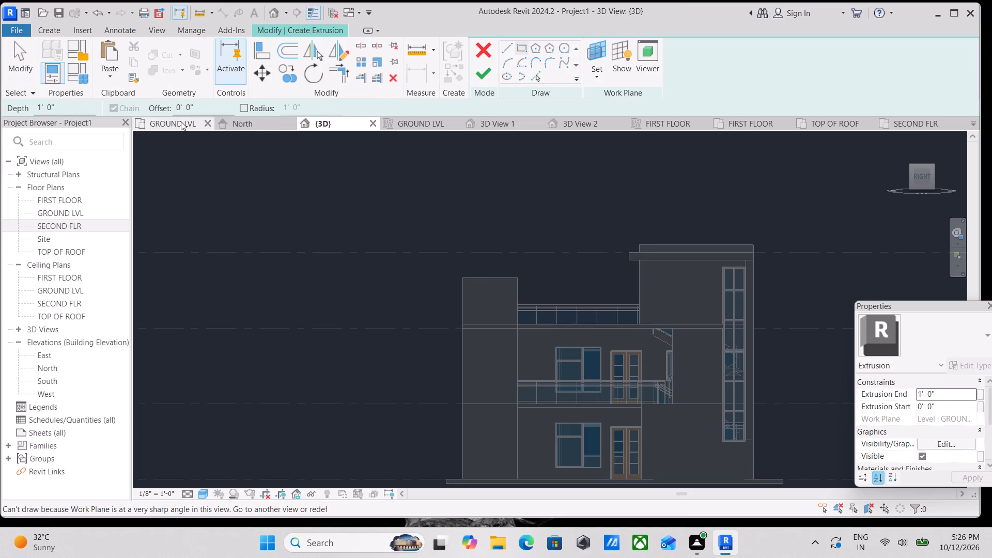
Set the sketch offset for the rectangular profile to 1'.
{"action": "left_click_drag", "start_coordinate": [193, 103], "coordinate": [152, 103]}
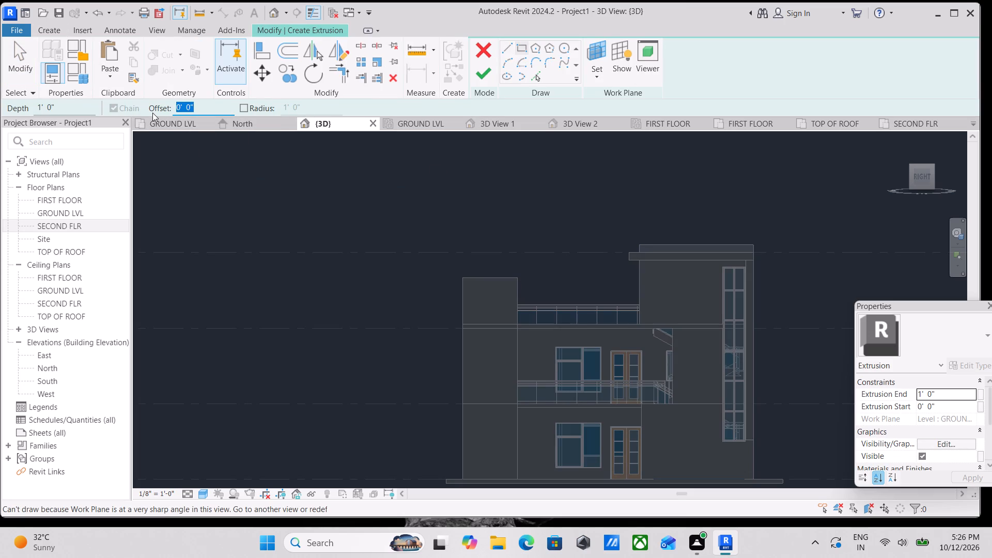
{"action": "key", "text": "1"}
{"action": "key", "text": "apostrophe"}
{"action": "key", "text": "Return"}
Set the extrusion's work plane to the front face of the roof slab edge below the raised parapet wall.
{"action": "scroll", "coordinate": [465, 322], "scroll_direction": "up", "scroll_amount": 3}
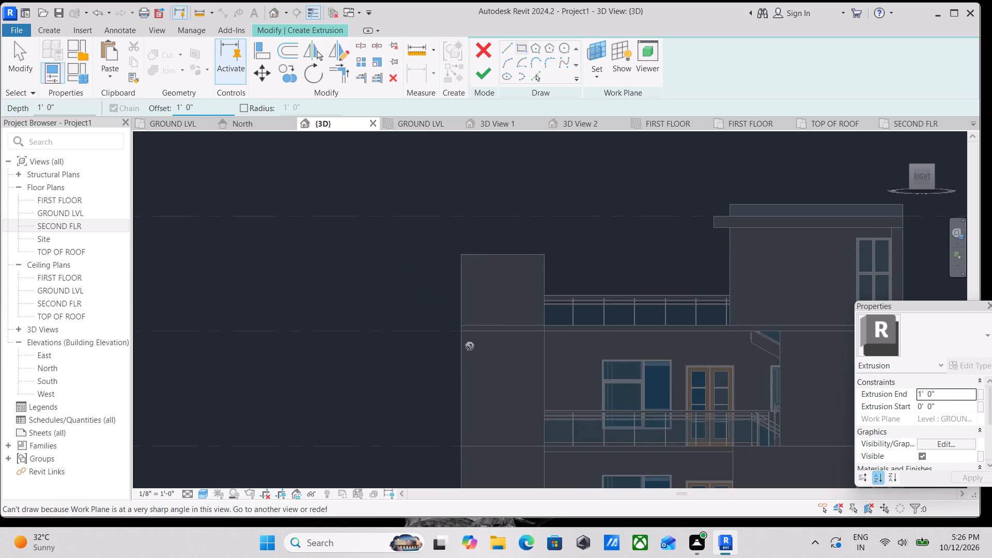
{"action": "left_click", "coordinate": [597, 81]}
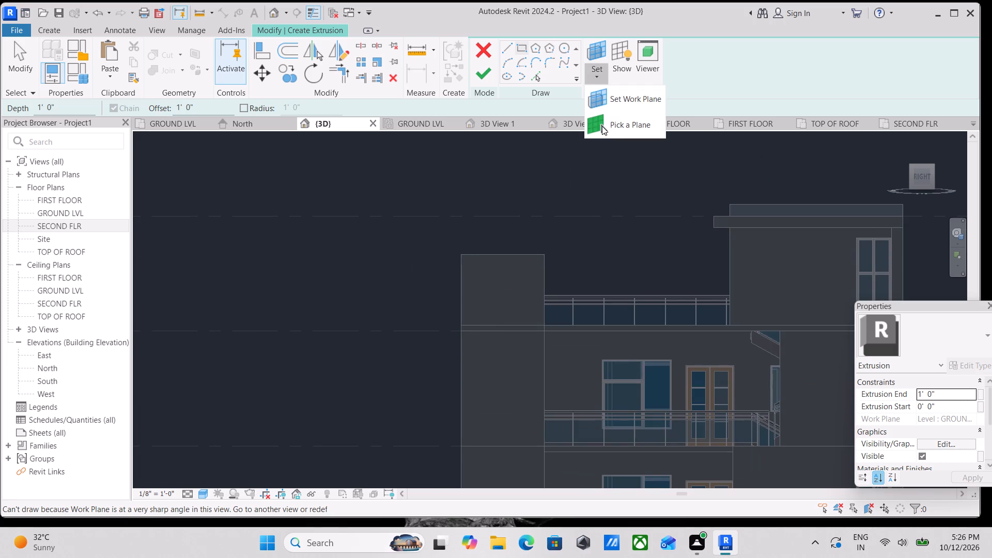
{"action": "left_click", "coordinate": [603, 125]}
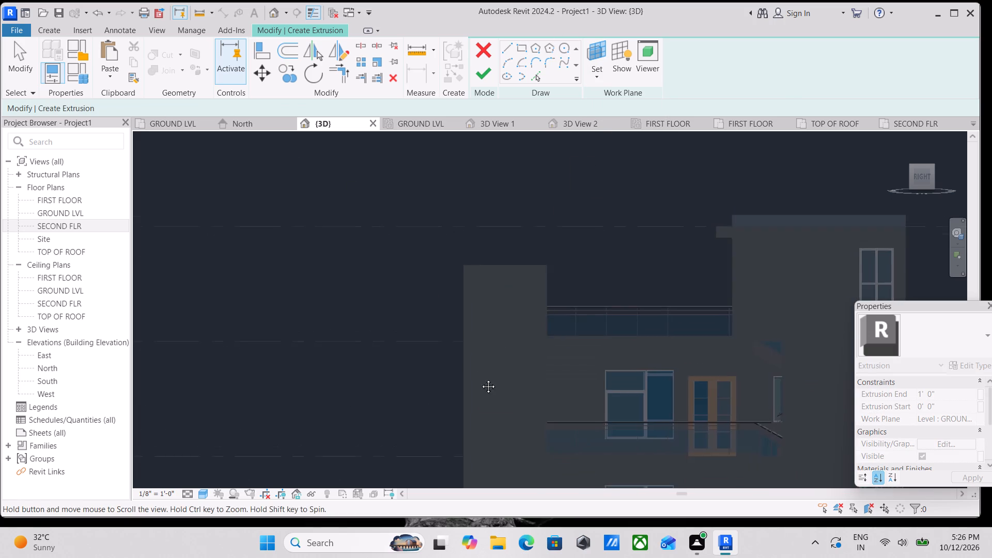
{"action": "middle_click_drag", "start_coordinate": [520, 426], "coordinate": [559, 458], "text": "shift"}
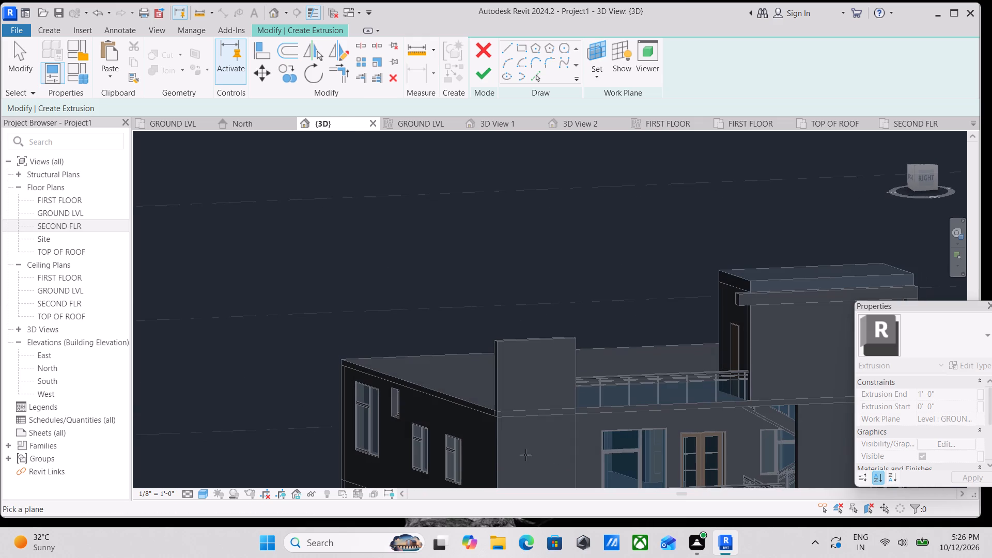
{"action": "scroll", "coordinate": [509, 428], "scroll_direction": "up", "scroll_amount": 3}
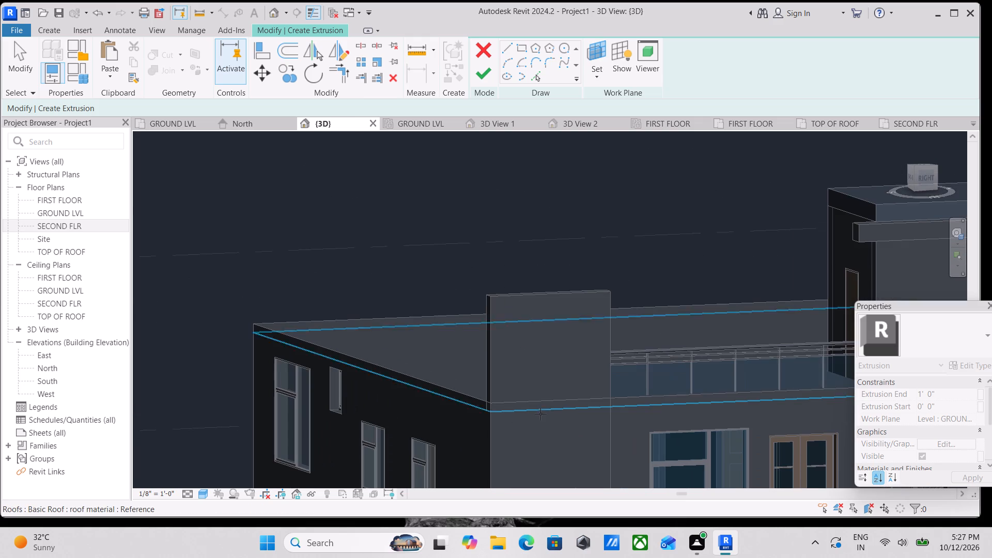
{"action": "middle_click_drag", "start_coordinate": [526, 435], "coordinate": [541, 313]}
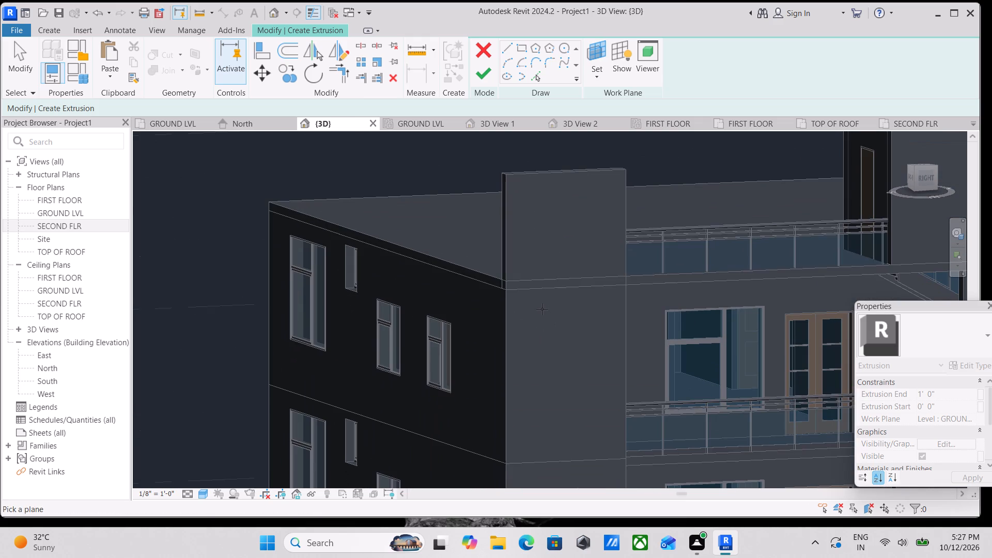
{"action": "scroll", "coordinate": [550, 284], "scroll_direction": "up", "scroll_amount": 4}
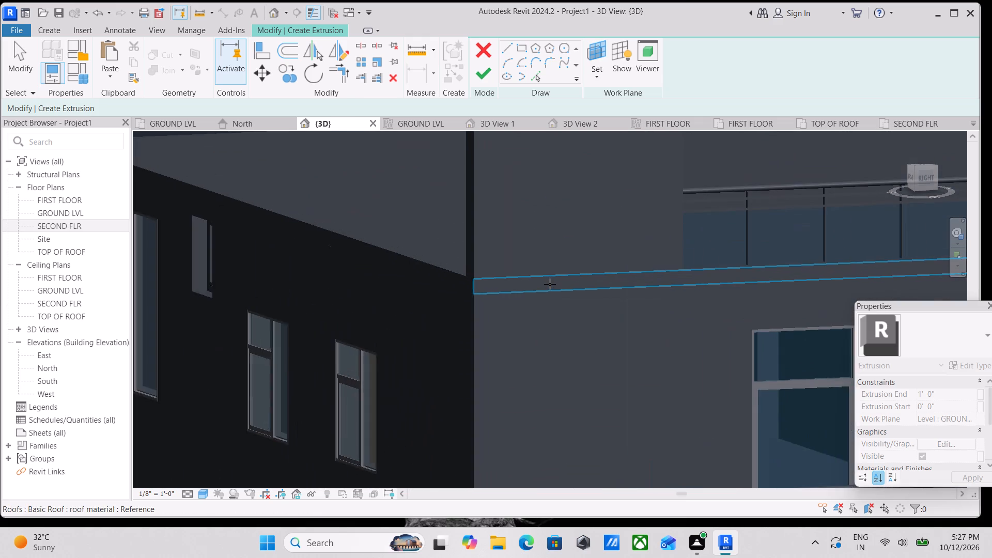
{"action": "scroll", "coordinate": [550, 284], "scroll_direction": "up", "scroll_amount": 3}
{"action": "left_click", "coordinate": [547, 292]}
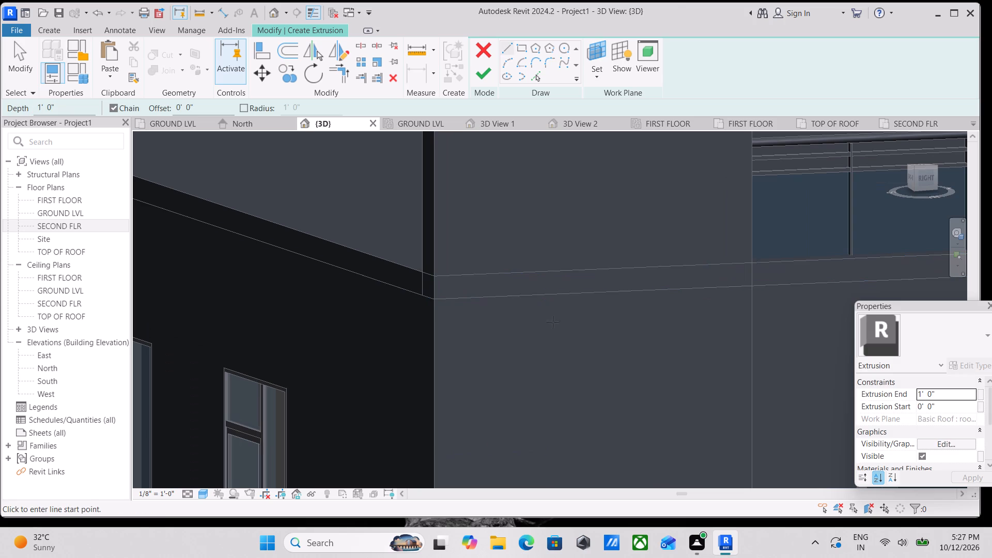
Sketch the outer rectangle around the first-floor balcony opening with a 1' outward offset, about 29'-8" wide by 12' high.
{"action": "middle_click_drag", "start_coordinate": [554, 342], "coordinate": [505, 337], "text": "shift"}
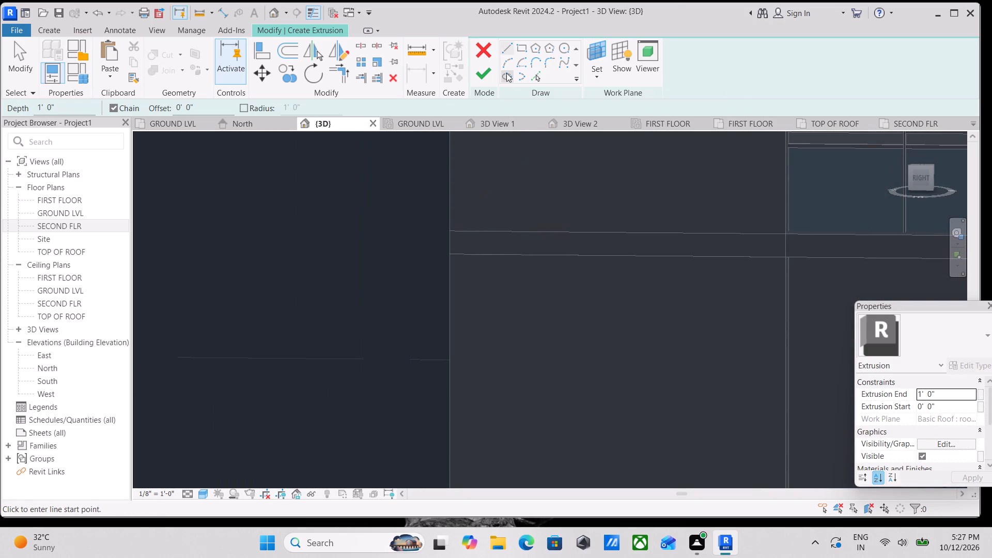
{"action": "left_click", "coordinate": [521, 50]}
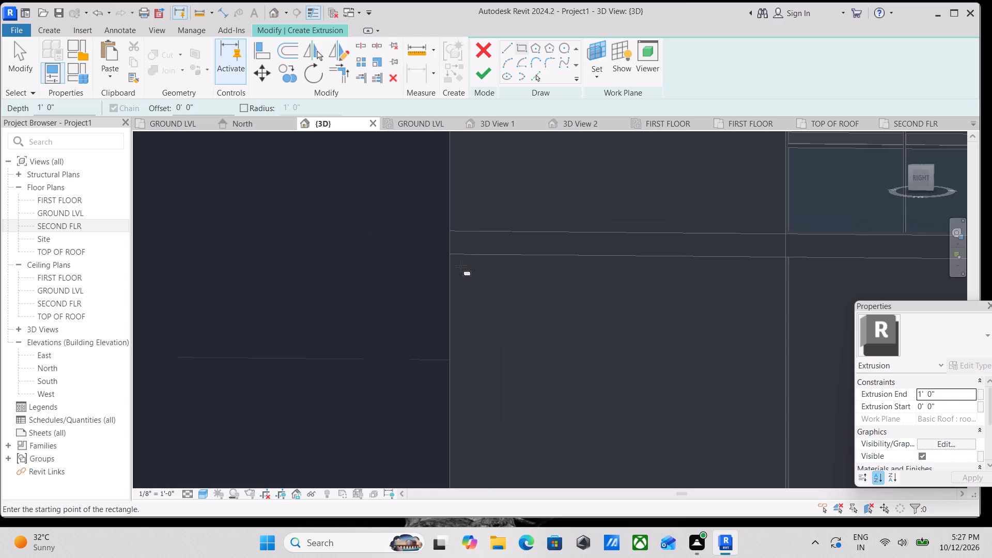
{"action": "left_click", "coordinate": [450, 255]}
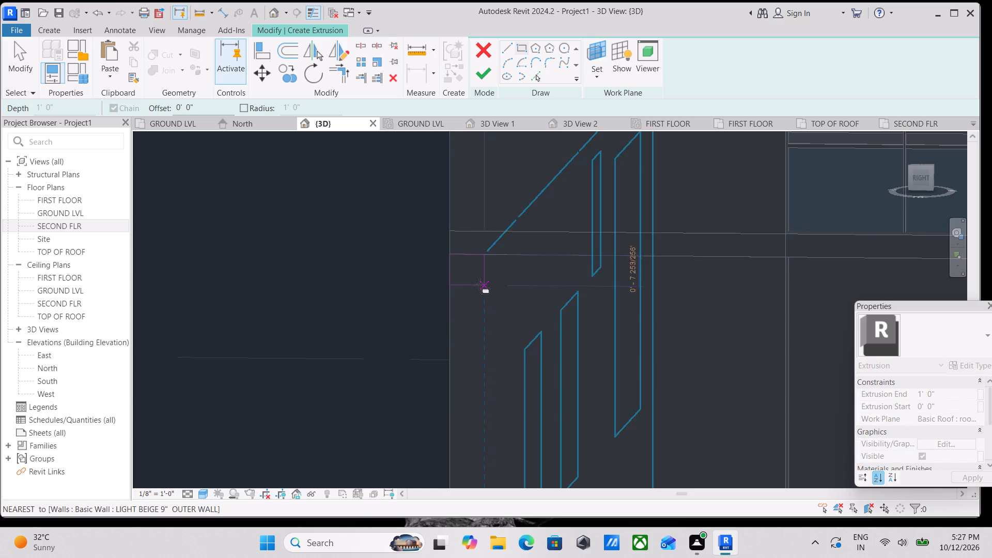
{"action": "key", "text": "Escape"}
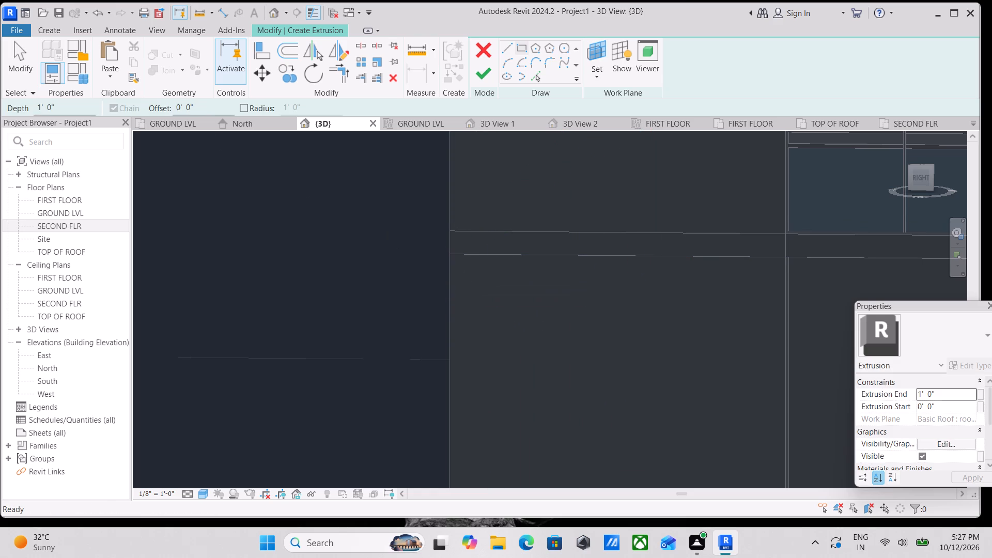
{"action": "left_click_drag", "start_coordinate": [191, 106], "coordinate": [172, 106]}
{"action": "type", "text": "1'"}
{"action": "key", "text": "Return"}
{"action": "left_click", "coordinate": [564, 272]}
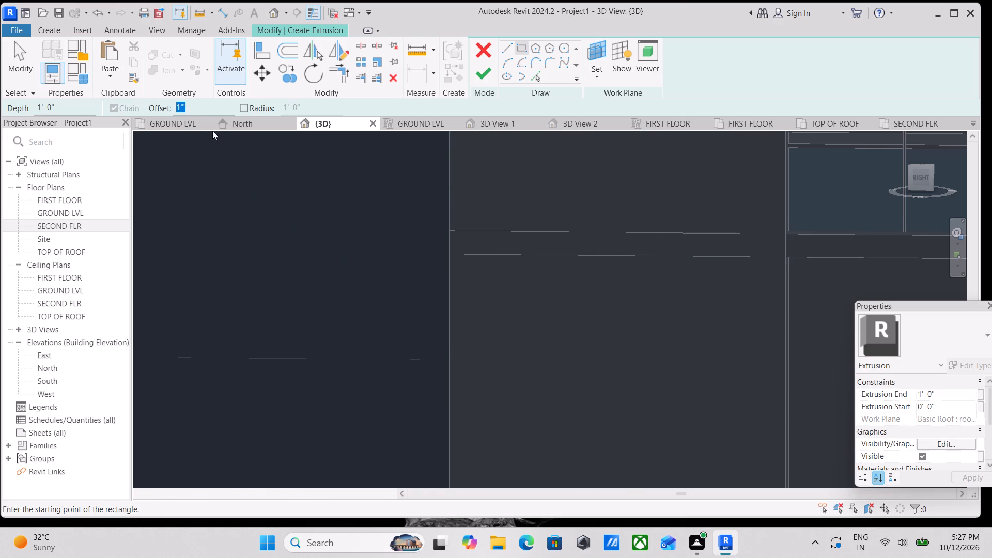
{"action": "left_click_drag", "start_coordinate": [210, 108], "coordinate": [146, 109]}
{"action": "key", "text": "BackSpace"}
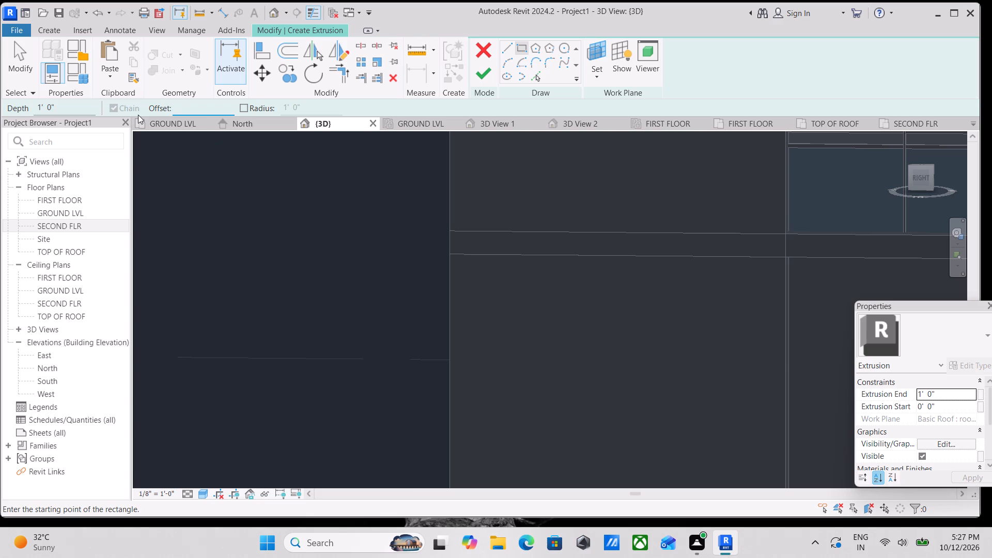
{"action": "type", "text": "1'"}
{"action": "key", "text": "Return"}
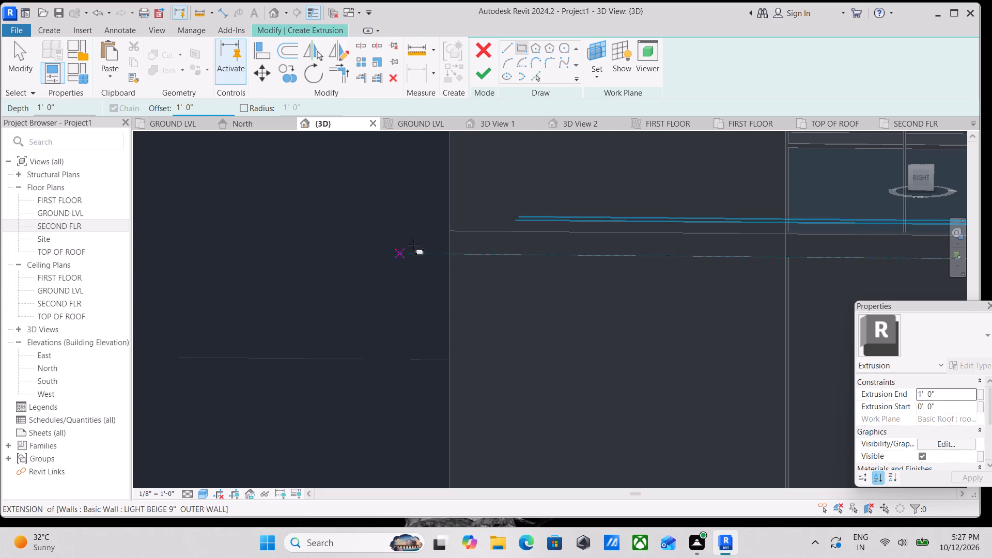
{"action": "left_click", "coordinate": [449, 253]}
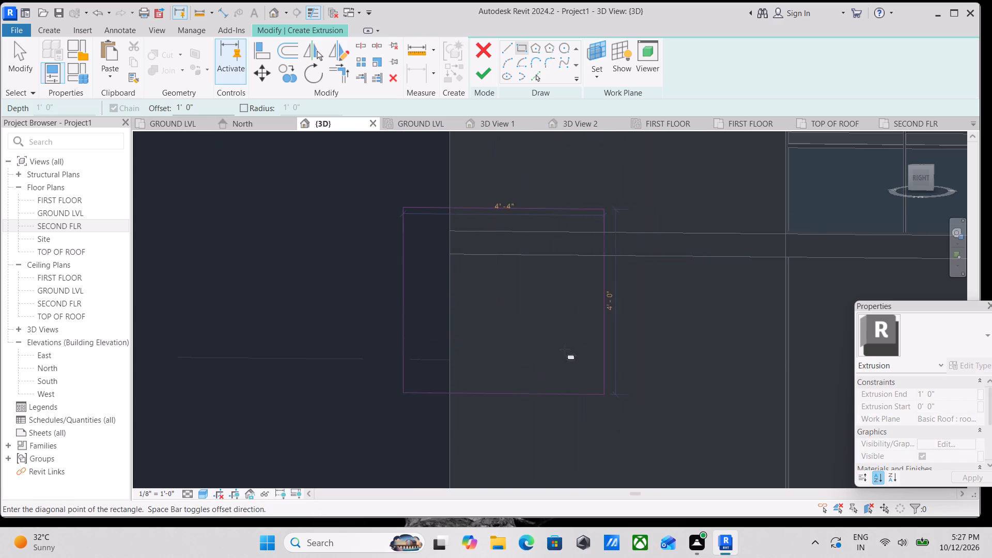
{"action": "scroll", "coordinate": [574, 356], "scroll_direction": "down", "scroll_amount": 2}
{"action": "scroll", "coordinate": [638, 393], "scroll_direction": "down", "scroll_amount": 2}
{"action": "middle_click_drag", "start_coordinate": [637, 394], "coordinate": [474, 188]}
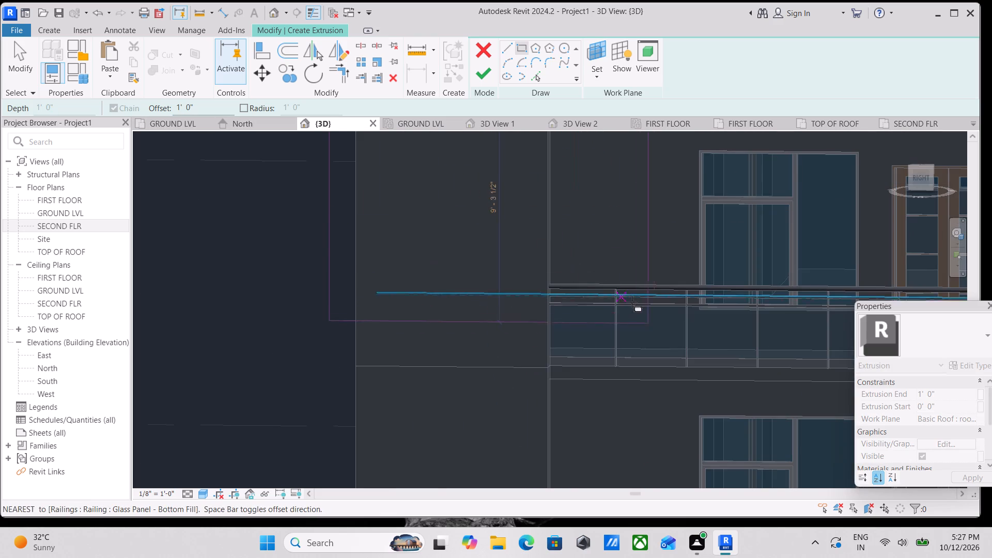
{"action": "scroll", "coordinate": [654, 313], "scroll_direction": "down", "scroll_amount": 2}
{"action": "middle_click_drag", "start_coordinate": [668, 320], "coordinate": [560, 391]}
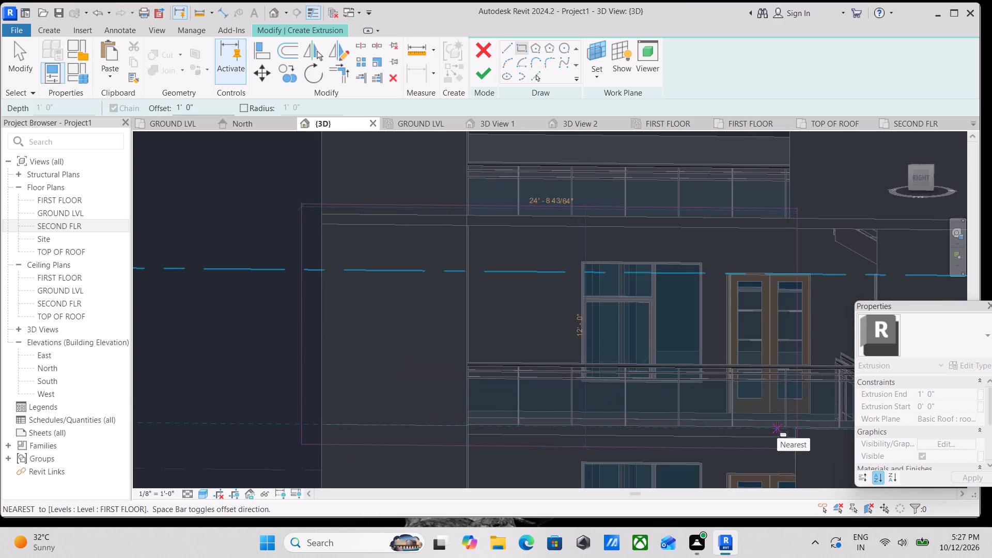
{"action": "scroll", "coordinate": [780, 424], "scroll_direction": "up", "scroll_amount": 1}
{"action": "middle_click_drag", "start_coordinate": [779, 424], "coordinate": [707, 419]}
{"action": "middle_click_drag", "start_coordinate": [771, 429], "coordinate": [692, 409]}
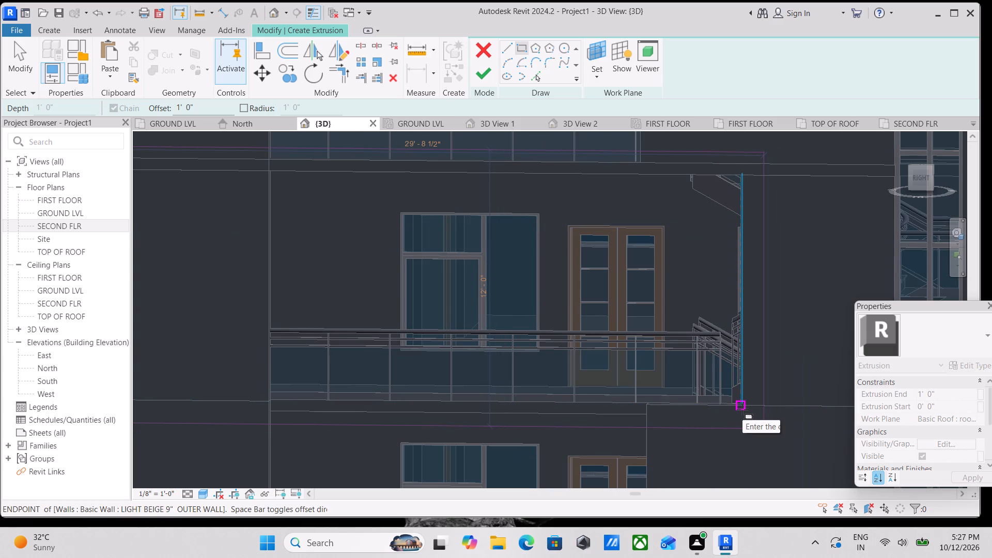
{"action": "left_click", "coordinate": [742, 409]}
Sketch the inner rectangle with zero offset from the slab-edge corner to the opening's opposite bottom corner, about 10' high.
{"action": "scroll", "coordinate": [615, 220], "scroll_direction": "down", "scroll_amount": 1}
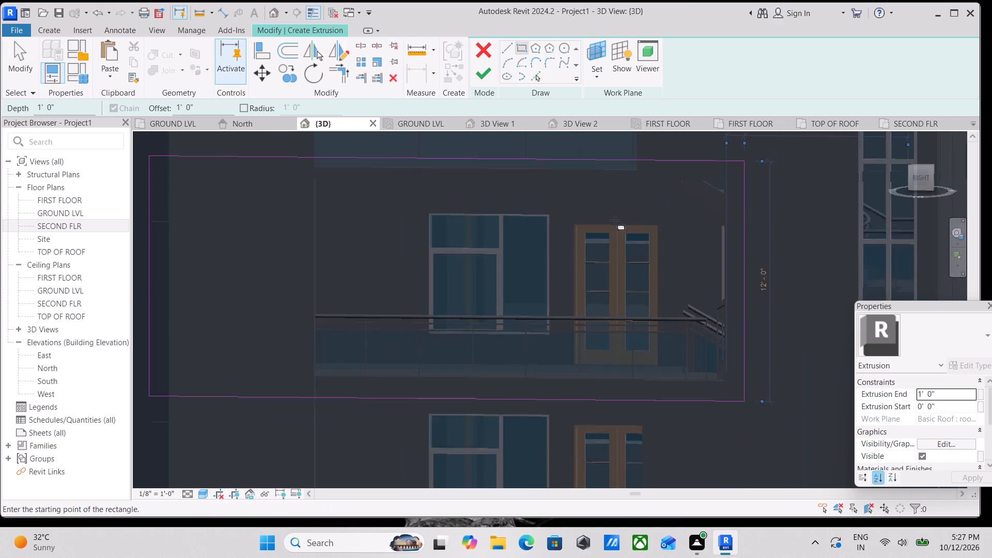
{"action": "scroll", "coordinate": [615, 220], "scroll_direction": "down", "scroll_amount": 1}
{"action": "middle_click_drag", "start_coordinate": [616, 222], "coordinate": [680, 256]}
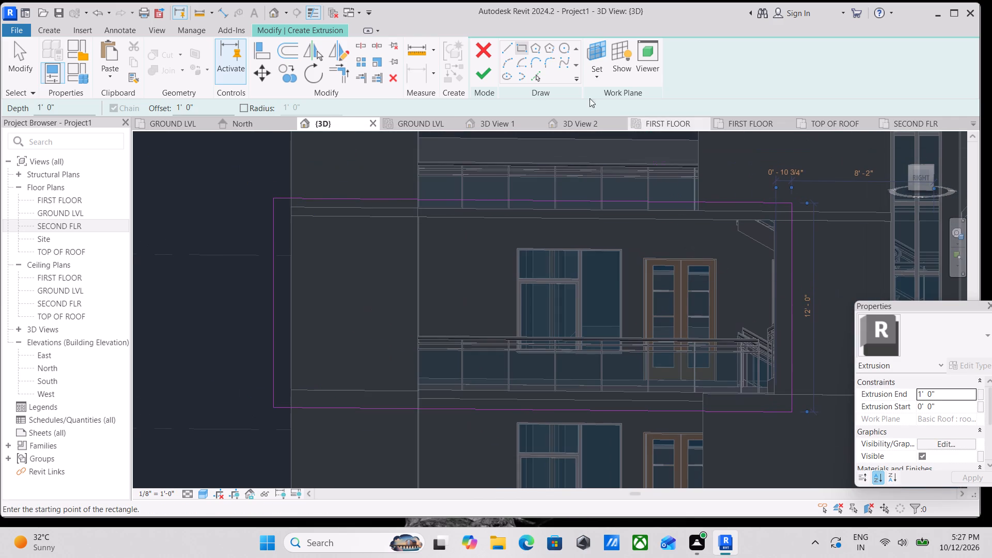
{"action": "left_click_drag", "start_coordinate": [195, 103], "coordinate": [139, 106]}
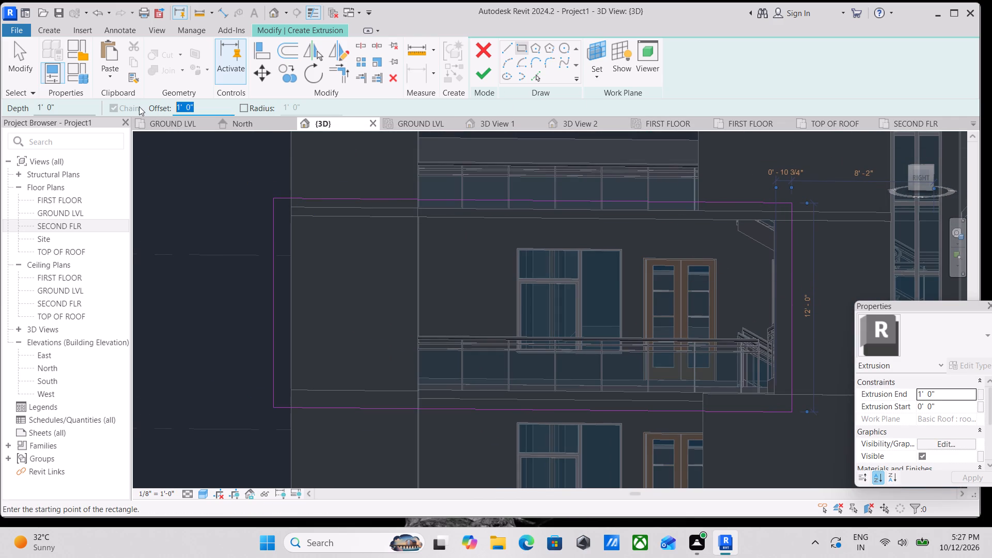
{"action": "key", "text": "BackSpace"}
{"action": "left_click", "coordinate": [516, 52]}
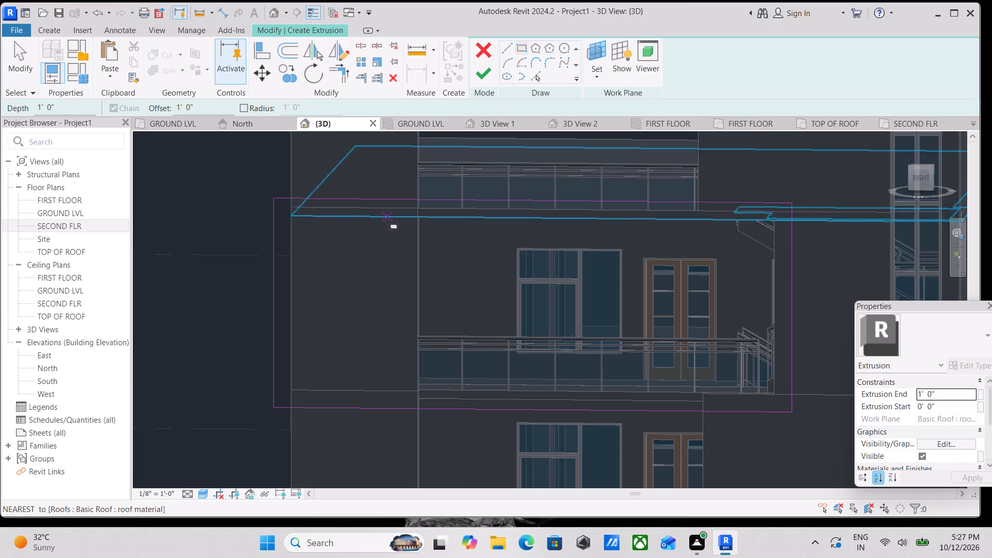
{"action": "left_click_drag", "start_coordinate": [206, 108], "coordinate": [161, 110]}
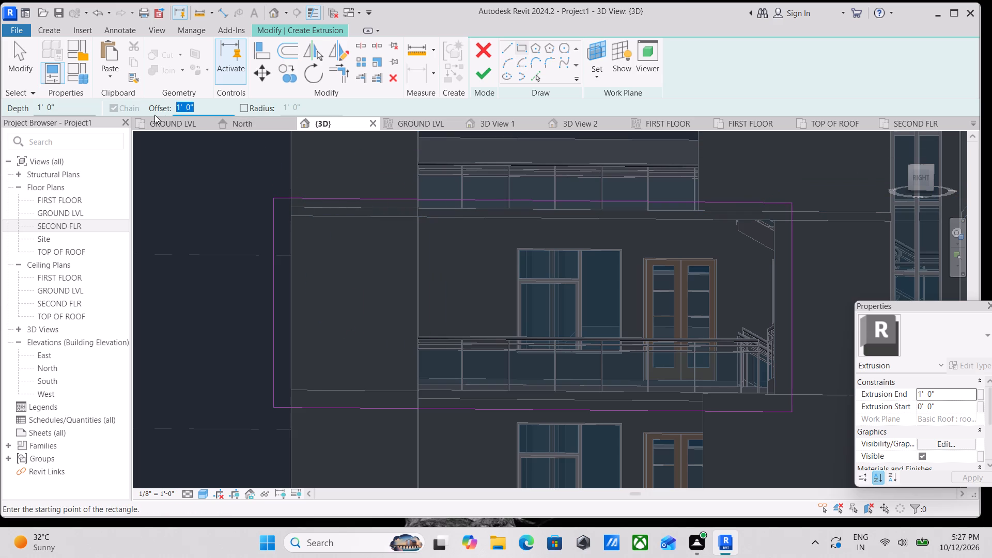
{"action": "key", "text": "0"}
{"action": "key", "text": "Return"}
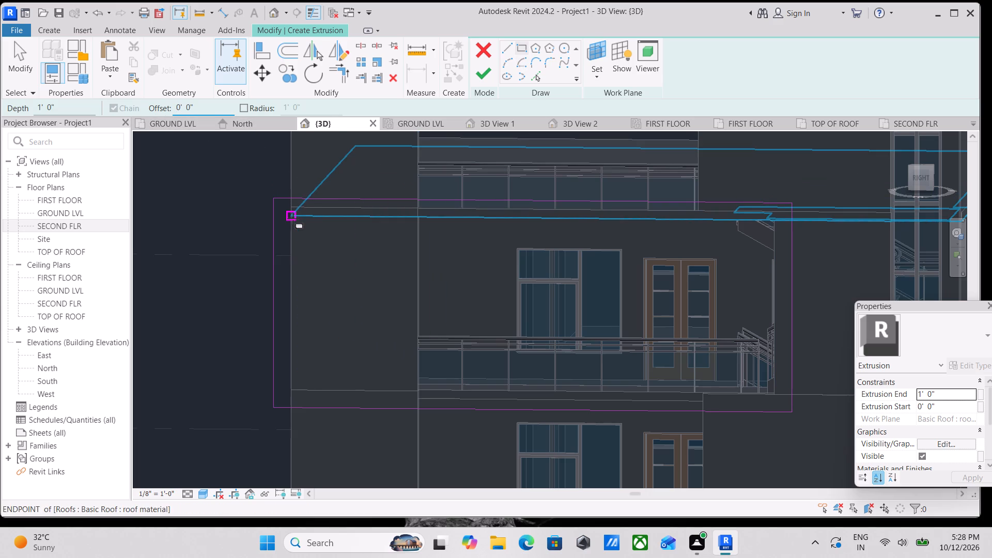
{"action": "scroll", "coordinate": [293, 219], "scroll_direction": "up", "scroll_amount": 4}
{"action": "left_click", "coordinate": [290, 209]}
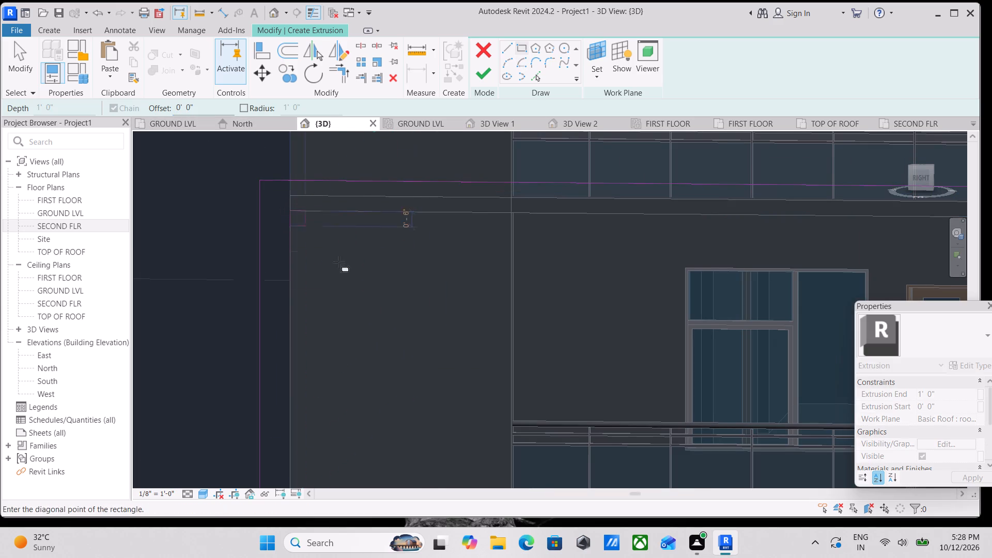
{"action": "scroll", "coordinate": [490, 336], "scroll_direction": "down", "scroll_amount": 1}
{"action": "middle_click_drag", "start_coordinate": [489, 336], "coordinate": [363, 171]}
{"action": "middle_click_drag", "start_coordinate": [544, 334], "coordinate": [373, 277]}
{"action": "scroll", "coordinate": [542, 333], "scroll_direction": "down", "scroll_amount": 1}
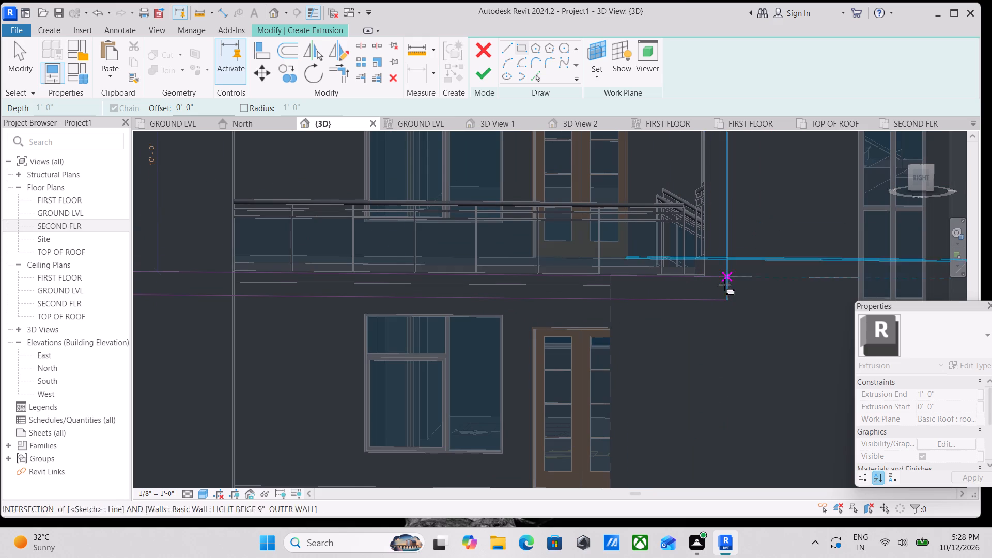
{"action": "left_click", "coordinate": [704, 276]}
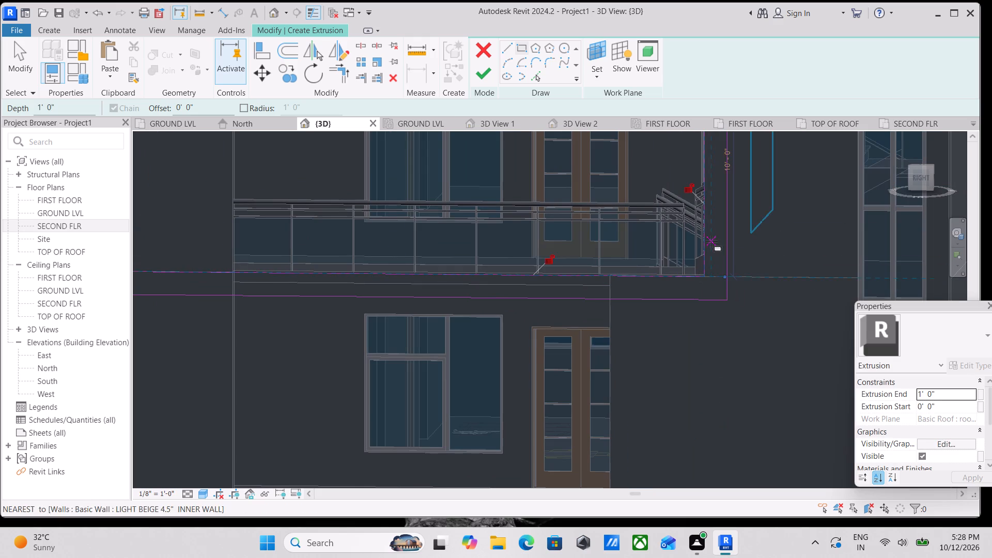
Assign the LIGHT BEIGE material to the frame extrusion, then finish the sketch and the in-place model.
{"action": "scroll", "coordinate": [712, 241], "scroll_direction": "down", "scroll_amount": 4}
{"action": "scroll", "coordinate": [766, 215], "scroll_direction": "down", "scroll_amount": 1}
{"action": "middle_click_drag", "start_coordinate": [766, 213], "coordinate": [734, 332]}
{"action": "scroll", "coordinate": [734, 332], "scroll_direction": "down", "scroll_amount": 1}
{"action": "scroll", "coordinate": [486, 318], "scroll_direction": "up", "scroll_amount": 4}
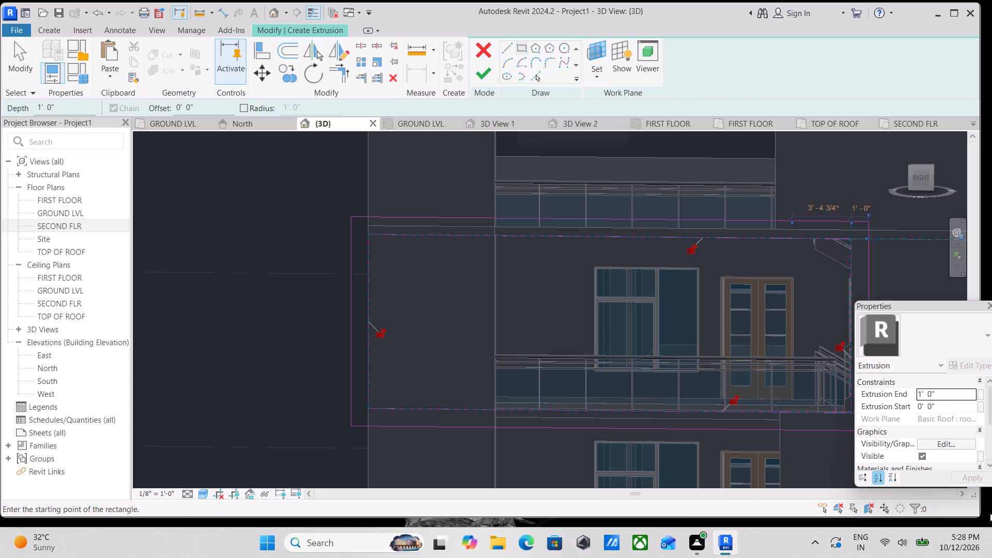
{"action": "scroll", "coordinate": [930, 431], "scroll_direction": "down", "scroll_amount": 3}
{"action": "left_click", "coordinate": [967, 406]}
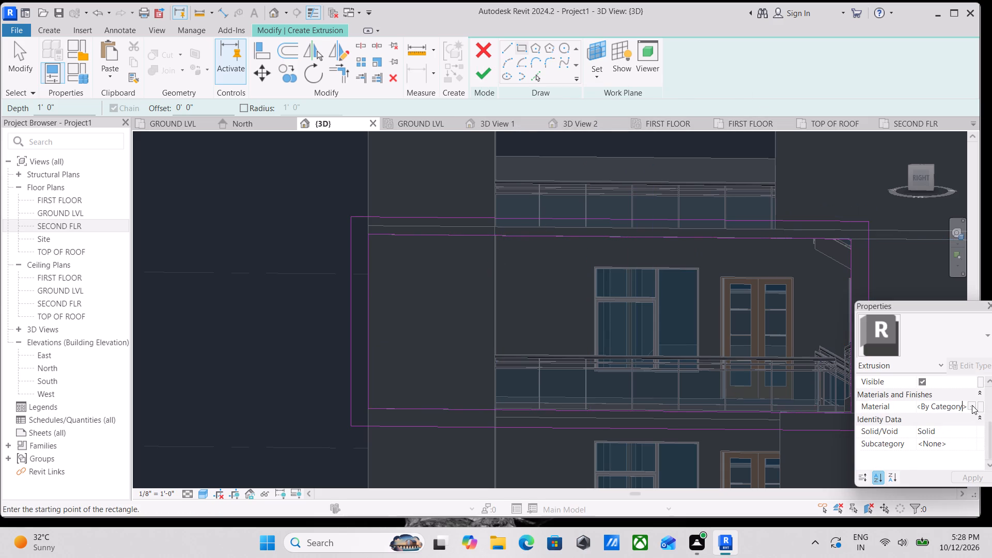
{"action": "left_click", "coordinate": [972, 405]}
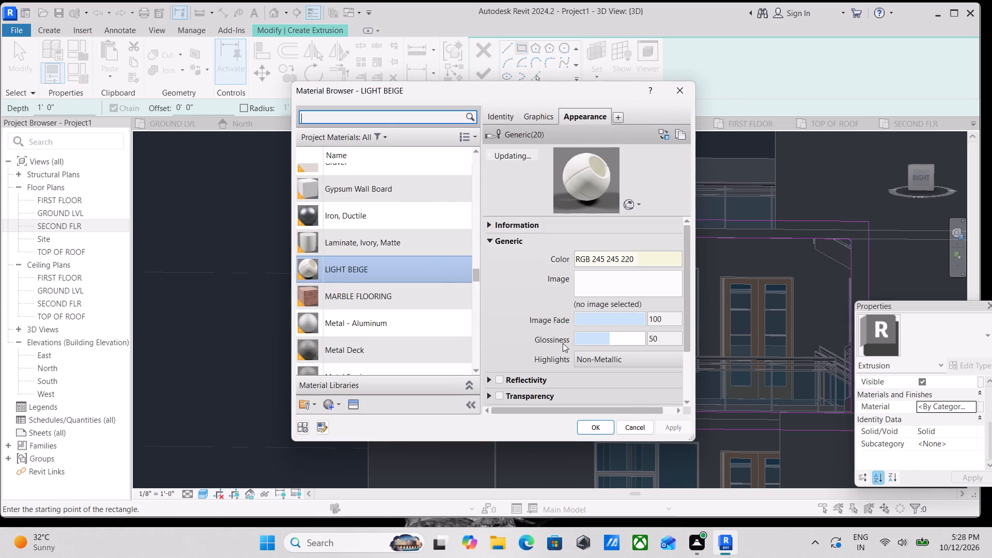
{"action": "left_click", "coordinate": [593, 428]}
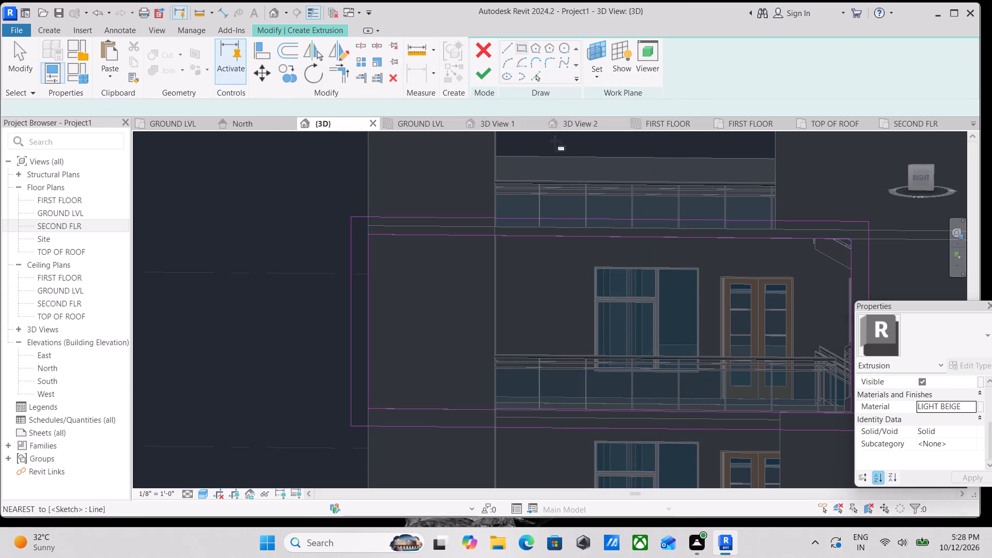
{"action": "left_click", "coordinate": [486, 78]}
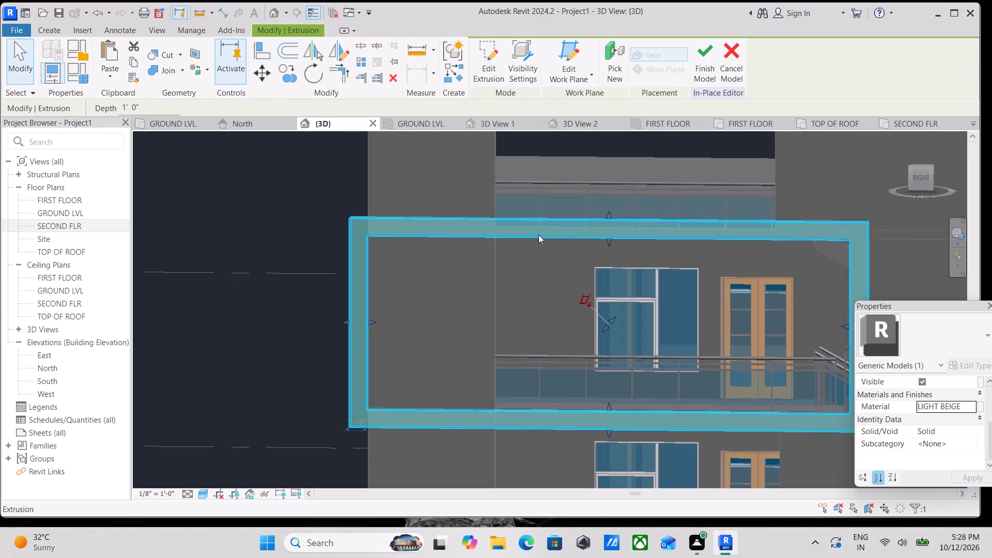
{"action": "left_click", "coordinate": [699, 55]}
Examine the new frame around the first-floor balcony from the front, the side, above and below.
{"action": "scroll", "coordinate": [598, 298], "scroll_direction": "down", "scroll_amount": 1}
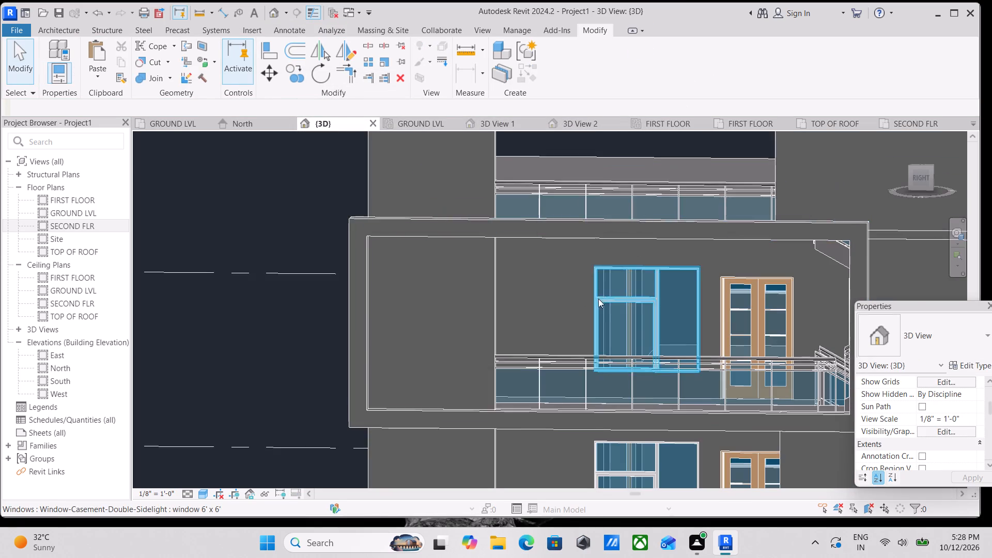
{"action": "scroll", "coordinate": [598, 299], "scroll_direction": "down", "scroll_amount": 2}
{"action": "middle_click_drag", "start_coordinate": [546, 338], "coordinate": [677, 424], "text": "shift"}
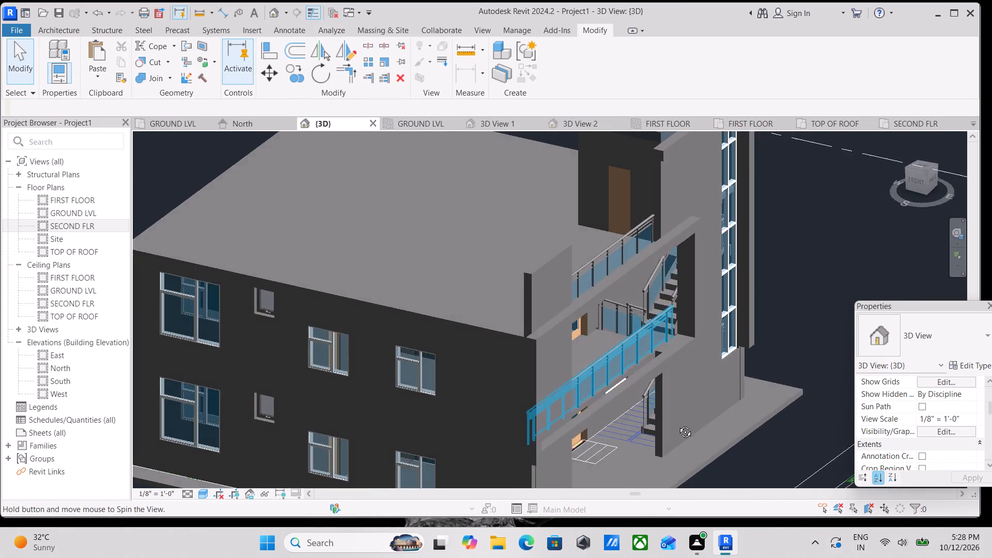
{"action": "middle_click_drag", "start_coordinate": [677, 424], "coordinate": [563, 445], "text": "shift"}
{"action": "scroll", "coordinate": [746, 326], "scroll_direction": "up", "scroll_amount": 3}
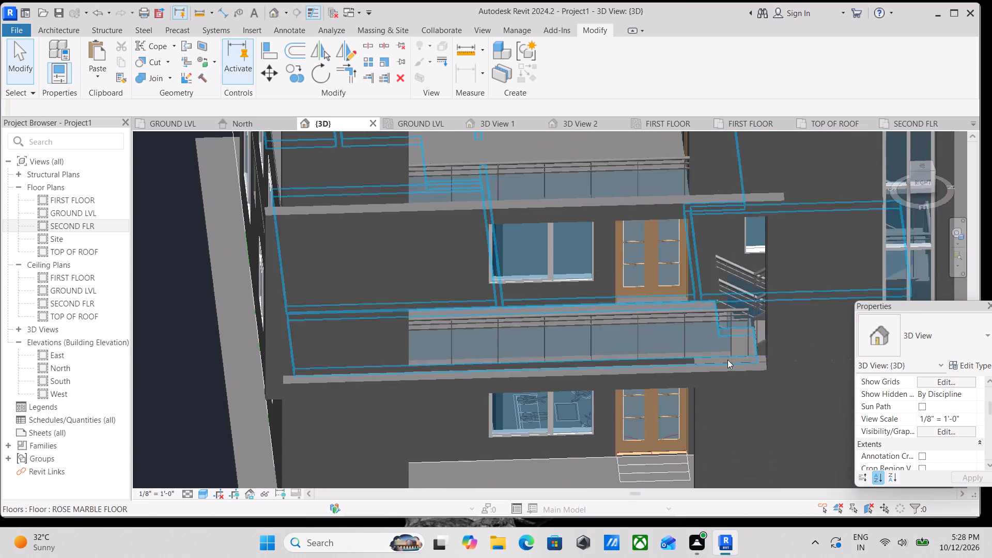
{"action": "scroll", "coordinate": [724, 373], "scroll_direction": "down", "scroll_amount": 1}
{"action": "middle_click_drag", "start_coordinate": [725, 373], "coordinate": [722, 269]}
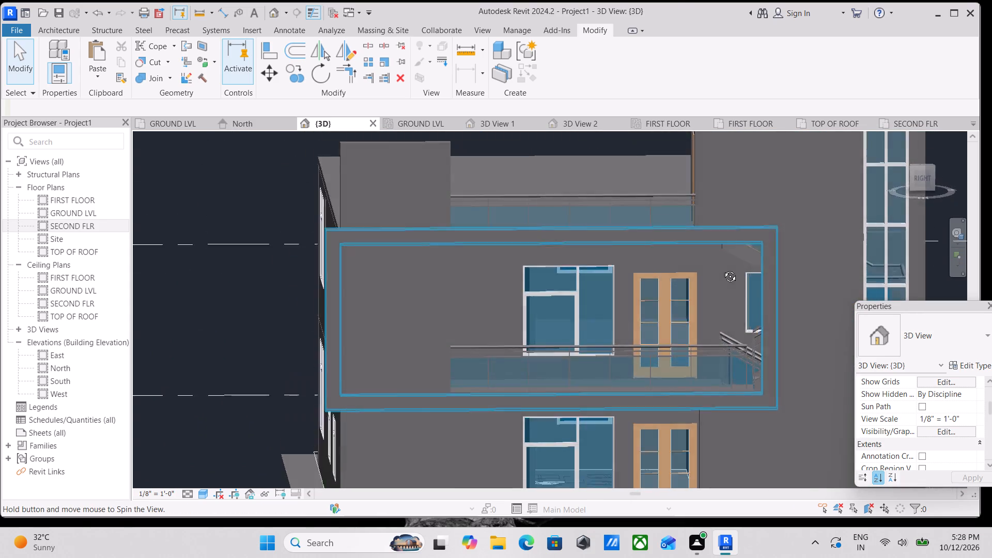
{"action": "middle_click_drag", "start_coordinate": [722, 269], "coordinate": [693, 256]}
{"action": "middle_click_drag", "start_coordinate": [686, 260], "coordinate": [769, 143], "text": "shift"}
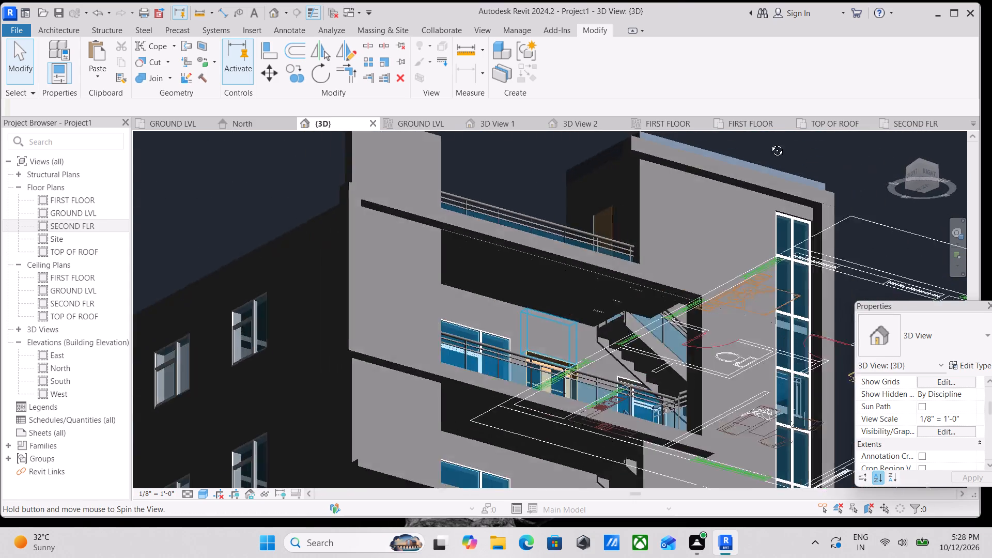
{"action": "middle_click_drag", "start_coordinate": [769, 143], "coordinate": [822, 230], "text": "shift"}
{"action": "middle_click_drag", "start_coordinate": [751, 306], "coordinate": [721, 339], "text": "shift"}
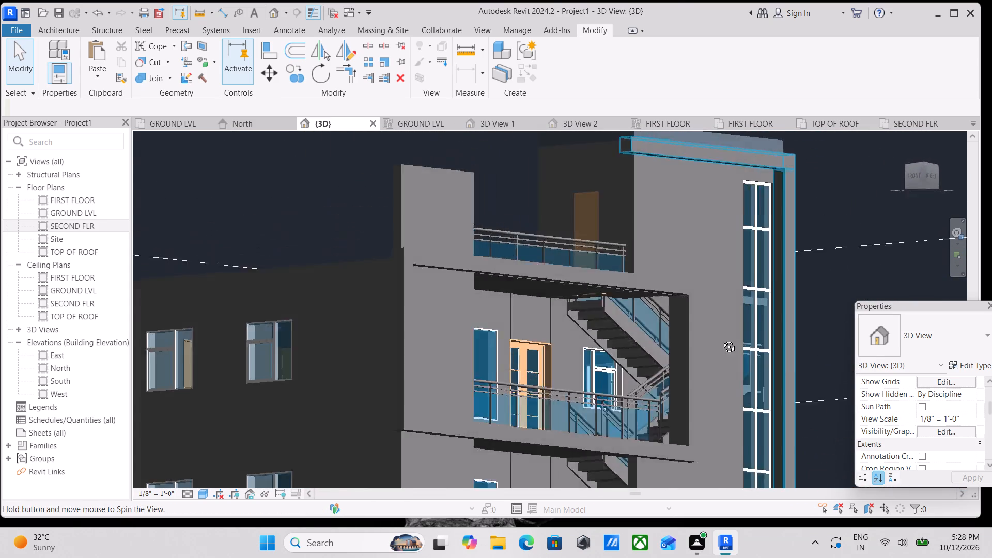
{"action": "middle_click_drag", "start_coordinate": [721, 339], "coordinate": [594, 422], "text": "shift"}
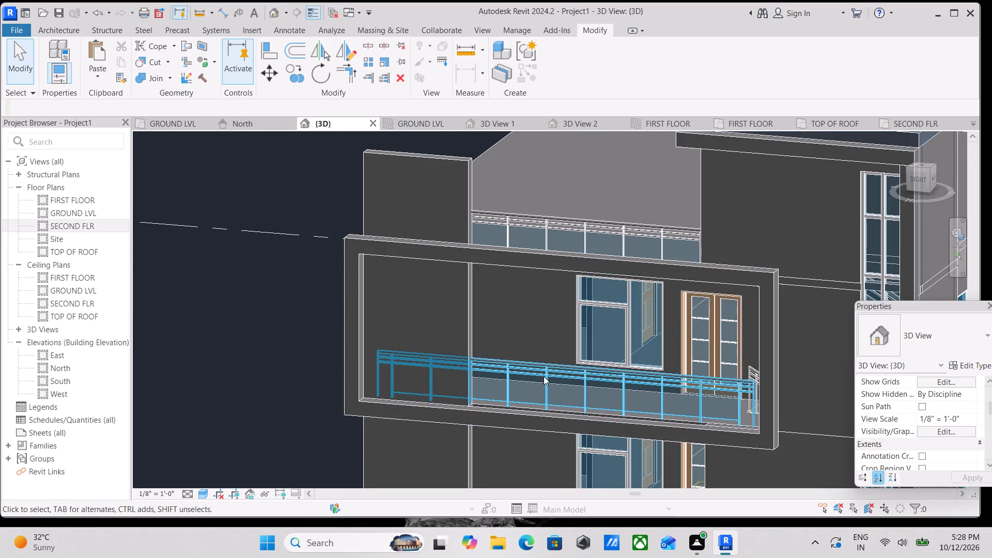
Shorten the first-floor LIGHT BEIGE 9" outer wall behind the balcony frame to about 3'-3" by moving its inner end outward.
{"action": "scroll", "coordinate": [544, 376], "scroll_direction": "down", "scroll_amount": 1}
{"action": "scroll", "coordinate": [611, 305], "scroll_direction": "down", "scroll_amount": 2}
{"action": "left_click", "coordinate": [508, 340]}
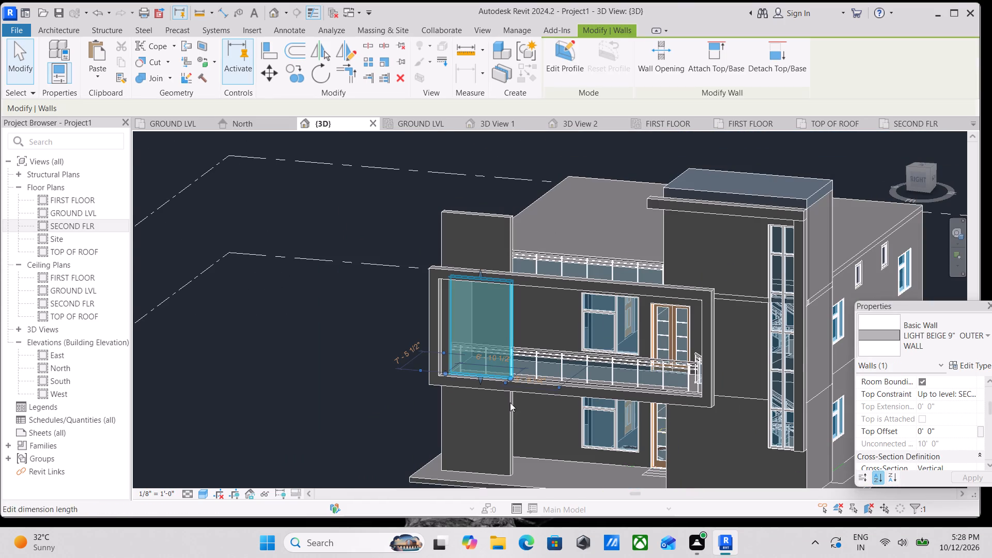
{"action": "scroll", "coordinate": [514, 406], "scroll_direction": "up", "scroll_amount": 10}
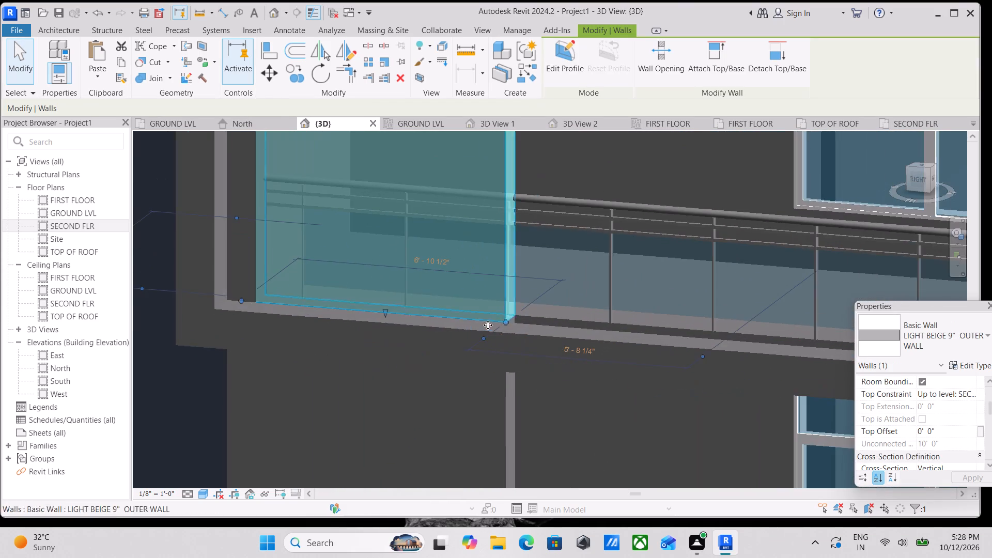
{"action": "middle_click_drag", "start_coordinate": [544, 331], "coordinate": [503, 427], "text": "shift"}
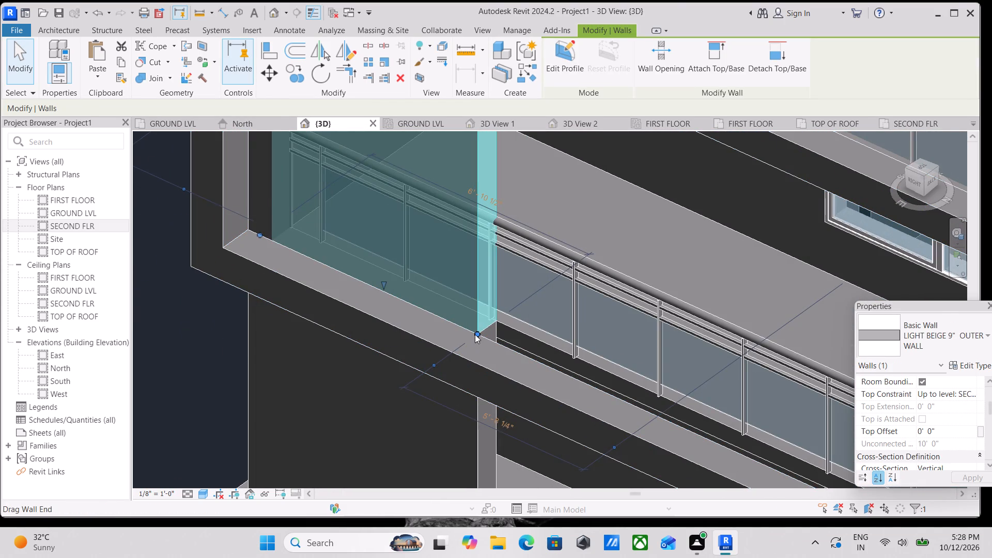
{"action": "left_click_drag", "start_coordinate": [475, 334], "coordinate": [379, 283]}
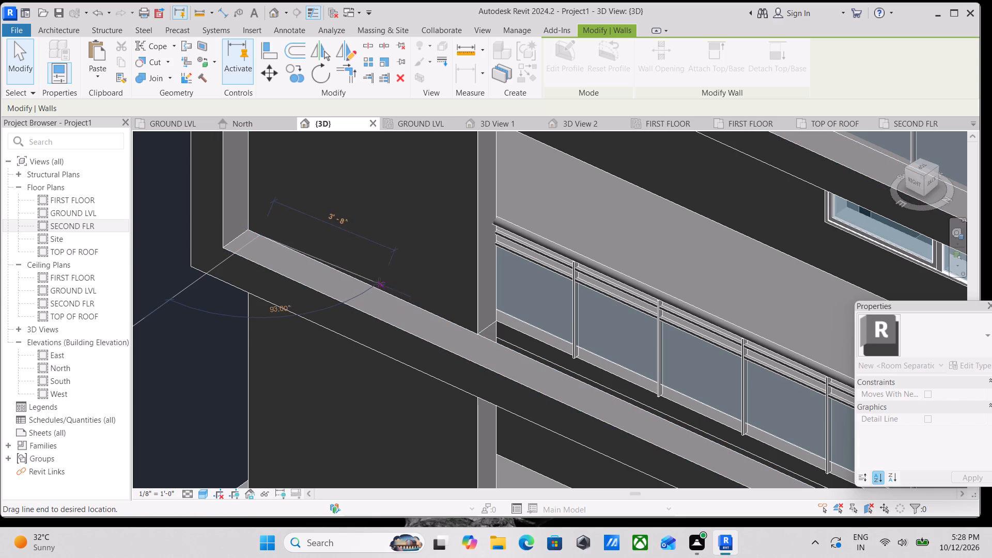
{"action": "left_click_drag", "start_coordinate": [379, 283], "coordinate": [383, 284]}
{"action": "left_click_drag", "start_coordinate": [383, 284], "coordinate": [375, 288]}
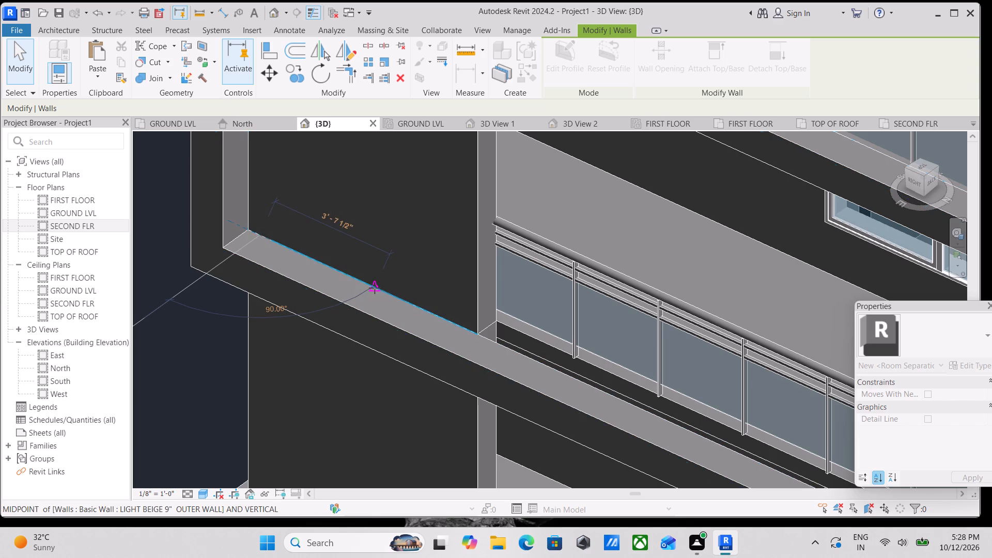
{"action": "left_click_drag", "start_coordinate": [375, 288], "coordinate": [366, 283]}
{"action": "scroll", "coordinate": [397, 316], "scroll_direction": "down", "scroll_amount": 1}
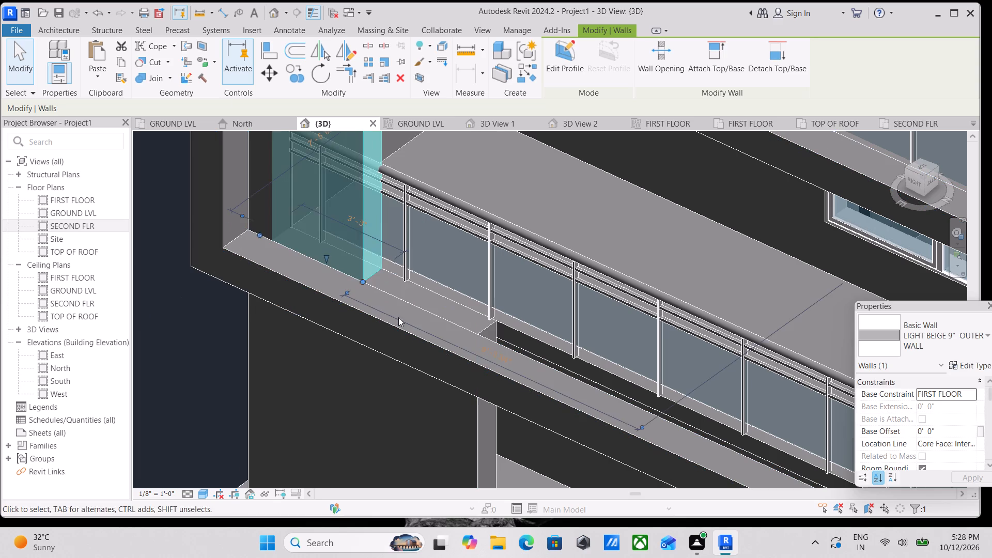
{"action": "scroll", "coordinate": [398, 317], "scroll_direction": "down", "scroll_amount": 5}
{"action": "key", "text": "Escape"}
Shorten the ground-floor front wall beneath the balcony frame's outer end to about 3'-2", in line with the wall above.
{"action": "scroll", "coordinate": [424, 341], "scroll_direction": "down", "scroll_amount": 3}
{"action": "middle_click_drag", "start_coordinate": [429, 353], "coordinate": [585, 315]}
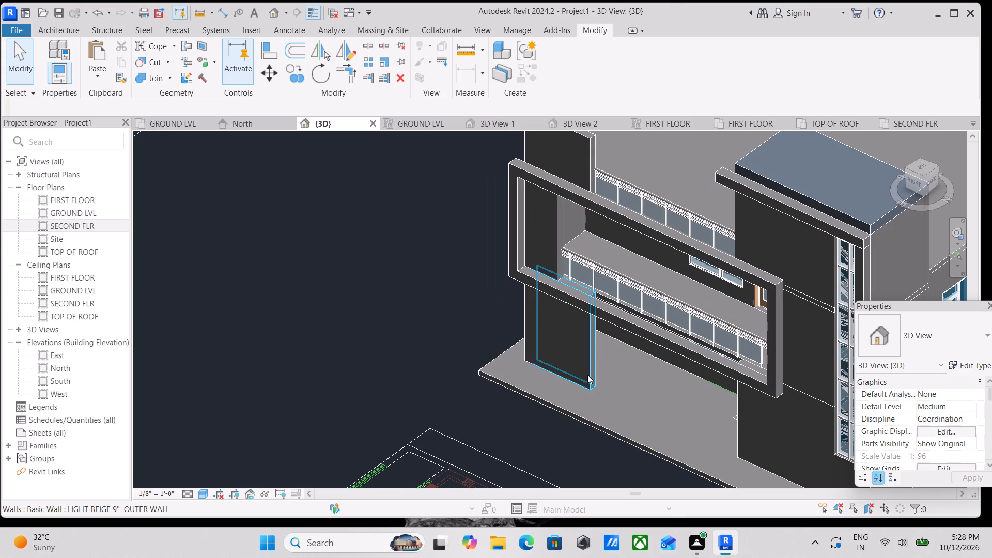
{"action": "left_click", "coordinate": [585, 373]}
{"action": "scroll", "coordinate": [585, 390], "scroll_direction": "up", "scroll_amount": 7}
{"action": "left_click_drag", "start_coordinate": [595, 373], "coordinate": [578, 360]}
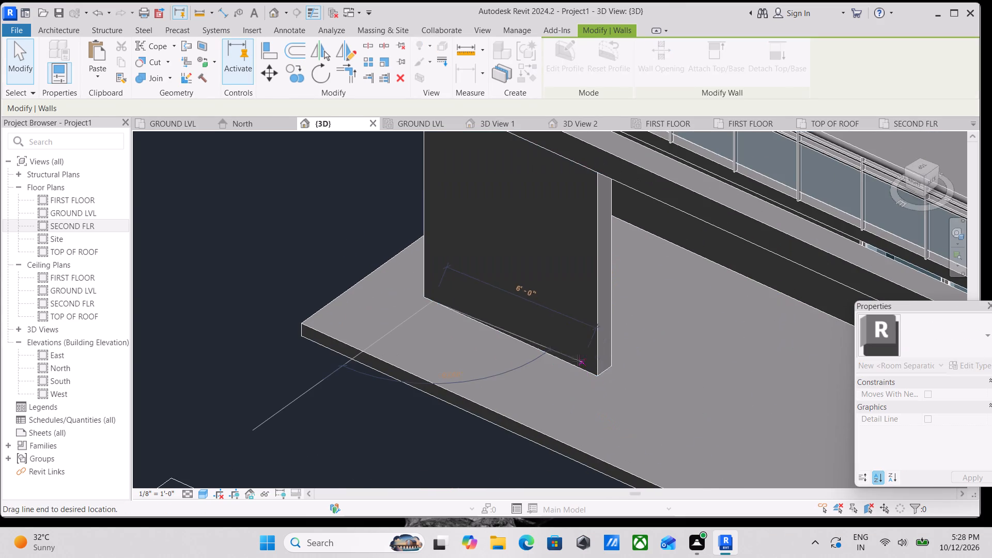
{"action": "left_click_drag", "start_coordinate": [578, 360], "coordinate": [497, 330]}
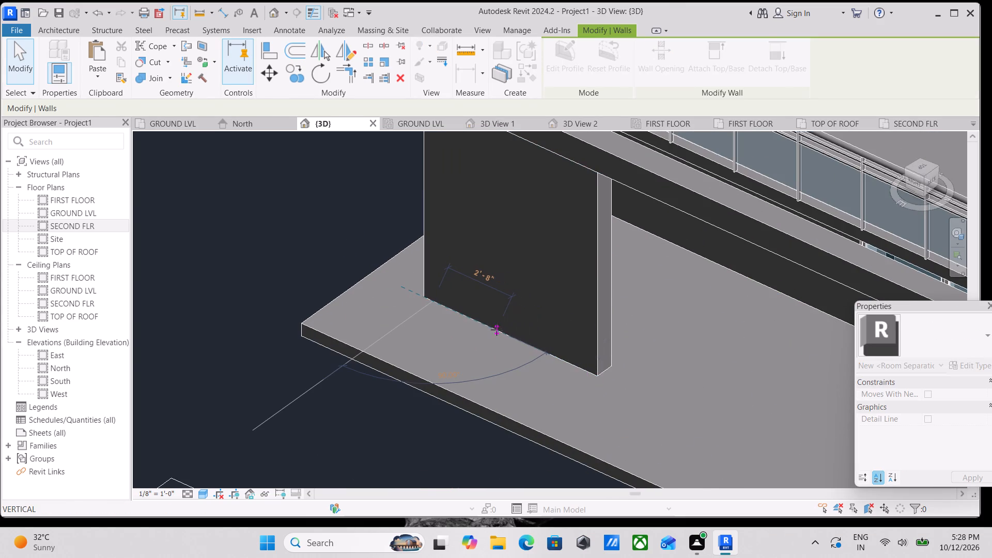
{"action": "left_click_drag", "start_coordinate": [497, 330], "coordinate": [507, 335]}
{"action": "left_click_drag", "start_coordinate": [507, 335], "coordinate": [510, 337]}
{"action": "scroll", "coordinate": [510, 337], "scroll_direction": "down", "scroll_amount": 5}
{"action": "middle_click_drag", "start_coordinate": [548, 340], "coordinate": [561, 376]}
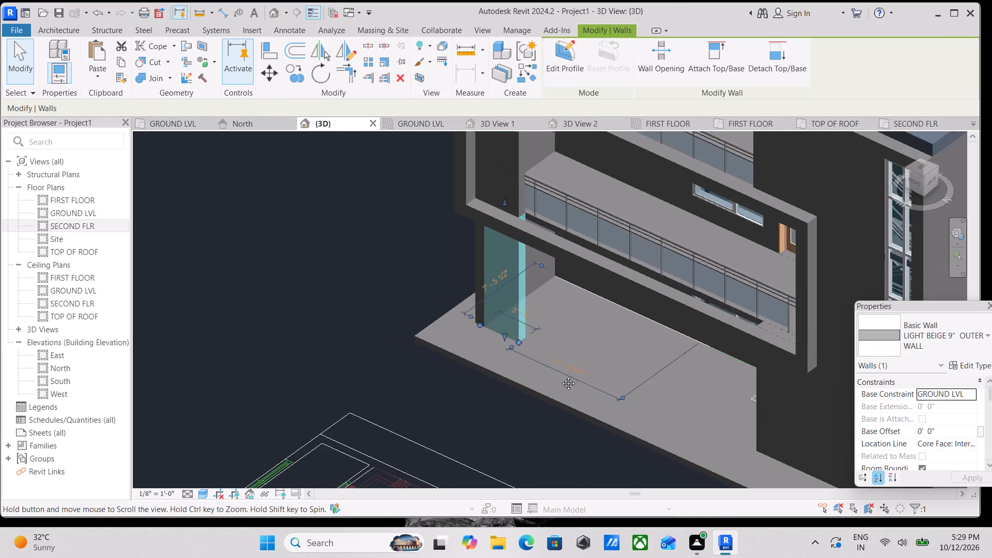
{"action": "middle_click_drag", "start_coordinate": [561, 376], "coordinate": [573, 425]}
{"action": "scroll", "coordinate": [587, 283], "scroll_direction": "down", "scroll_amount": 2}
{"action": "key", "text": "Escape"}
Shorten the second-floor front wall above the balcony frame to about 3'-3" by pulling back its railing-side end.
{"action": "scroll", "coordinate": [616, 280], "scroll_direction": "down", "scroll_amount": 4}
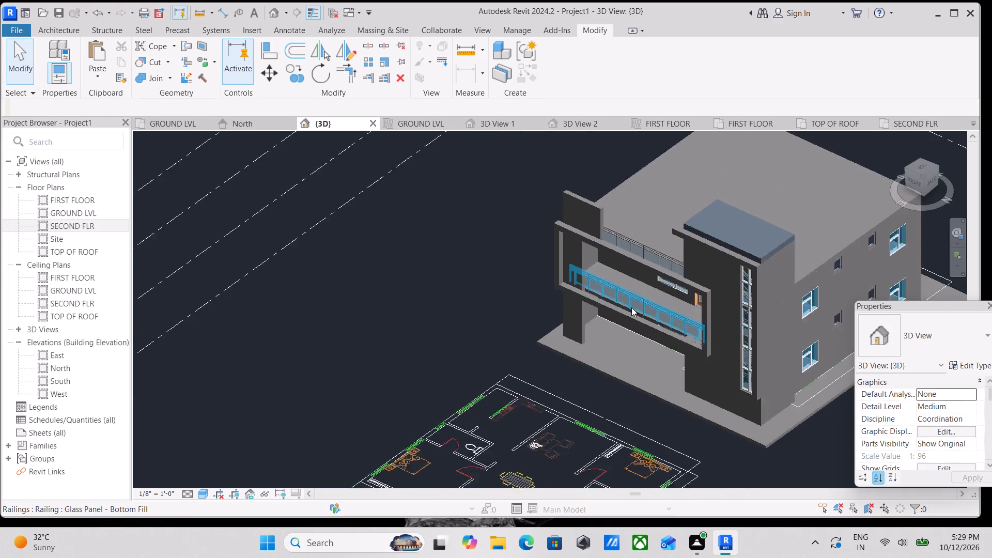
{"action": "scroll", "coordinate": [631, 307], "scroll_direction": "down", "scroll_amount": 1}
{"action": "scroll", "coordinate": [615, 337], "scroll_direction": "up", "scroll_amount": 8}
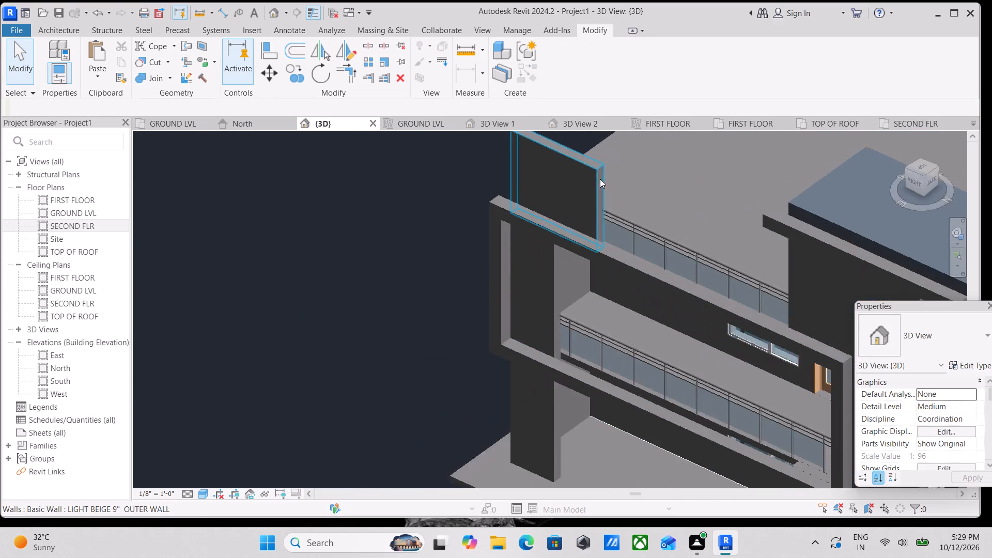
{"action": "scroll", "coordinate": [600, 179], "scroll_direction": "up", "scroll_amount": 3}
{"action": "left_click", "coordinate": [601, 185]}
{"action": "scroll", "coordinate": [577, 282], "scroll_direction": "up", "scroll_amount": 8}
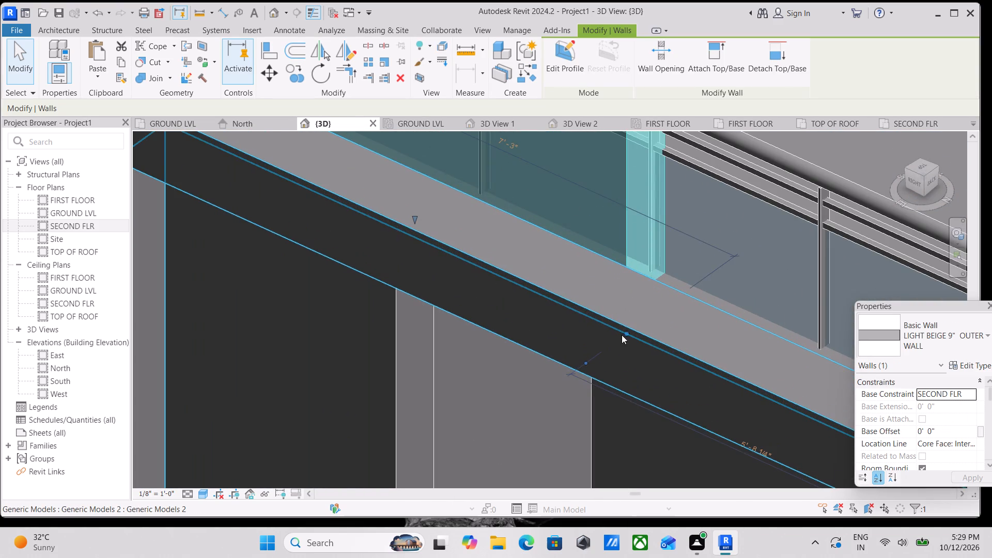
{"action": "left_click_drag", "start_coordinate": [626, 334], "coordinate": [501, 276]}
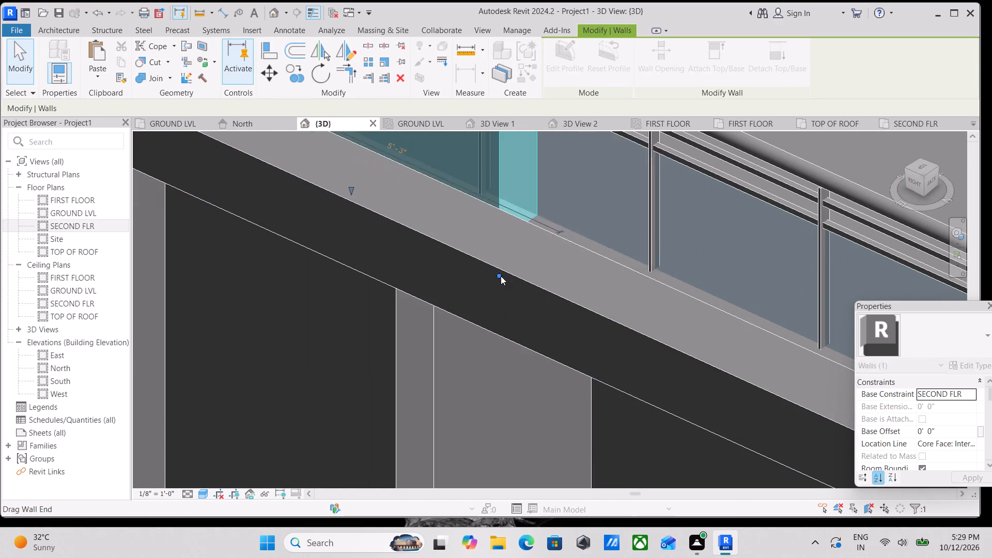
{"action": "scroll", "coordinate": [501, 276], "scroll_direction": "down", "scroll_amount": 5}
{"action": "middle_click_drag", "start_coordinate": [515, 288], "coordinate": [583, 351]}
{"action": "left_click_drag", "start_coordinate": [566, 338], "coordinate": [506, 303]}
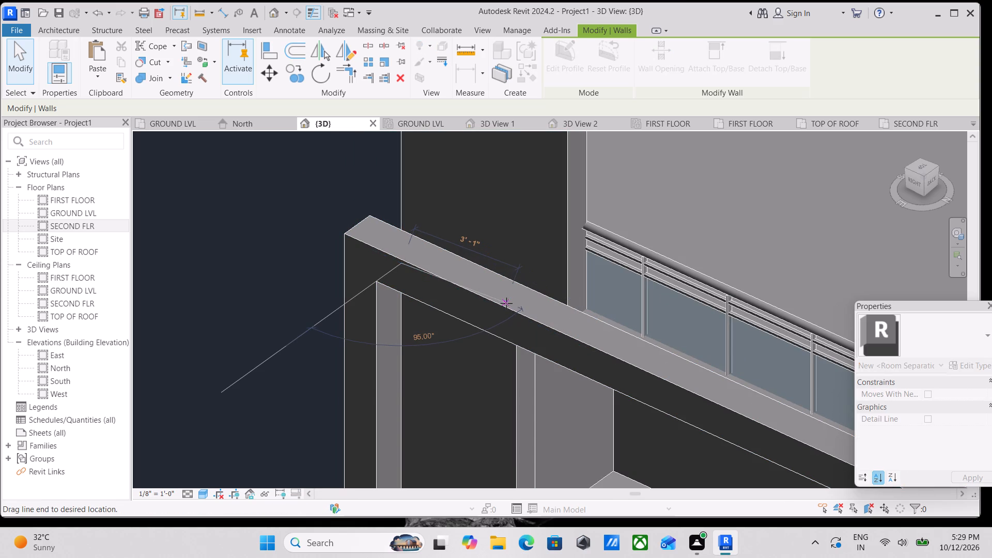
{"action": "left_click_drag", "start_coordinate": [506, 303], "coordinate": [508, 307]}
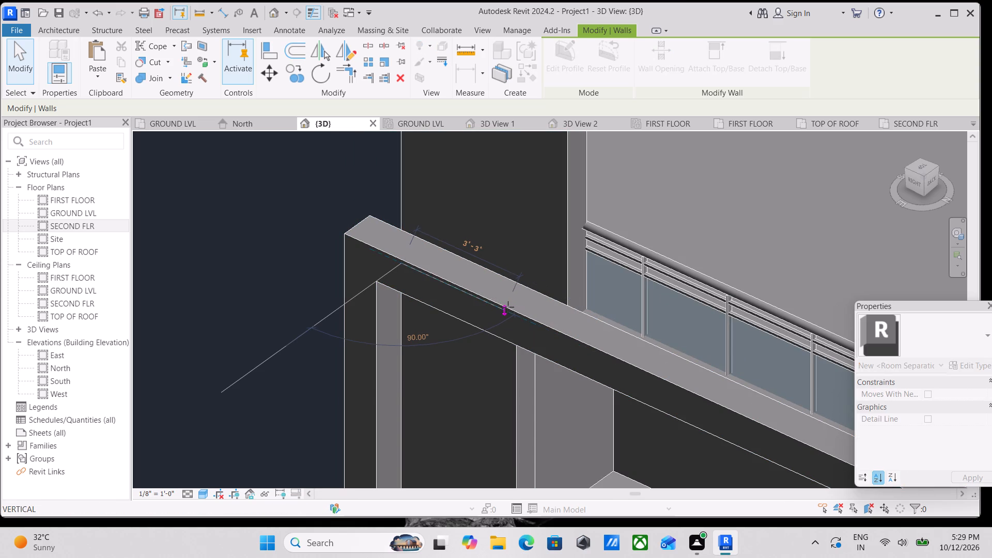
{"action": "left_click_drag", "start_coordinate": [508, 307], "coordinate": [508, 306]}
{"action": "scroll", "coordinate": [508, 306], "scroll_direction": "down", "scroll_amount": 8}
{"action": "key", "text": "Escape"}
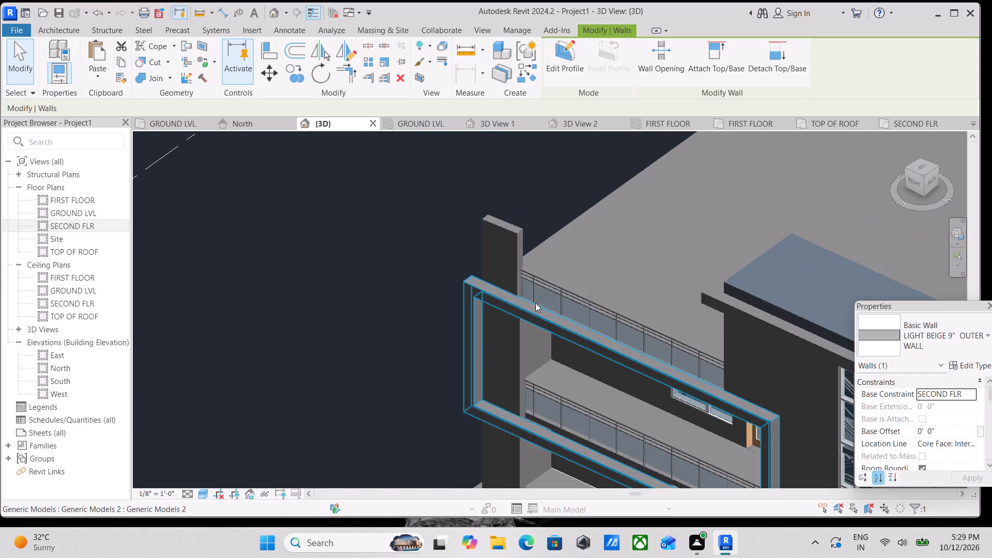
Examine the narrowed front walls, balcony frame and ground-floor veranda from the front, the side and above.
{"action": "scroll", "coordinate": [586, 321], "scroll_direction": "down", "scroll_amount": 1}
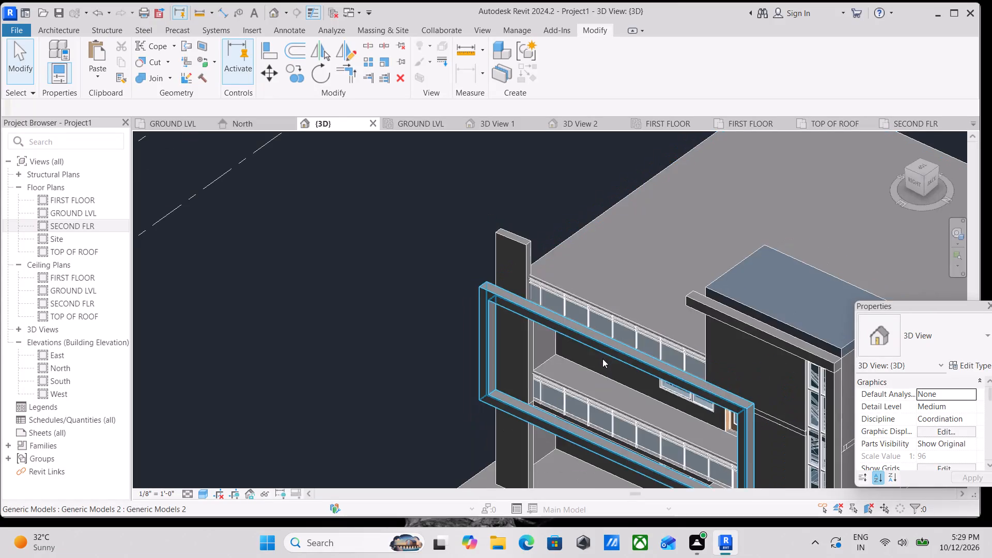
{"action": "middle_click_drag", "start_coordinate": [602, 357], "coordinate": [664, 189], "text": "shift"}
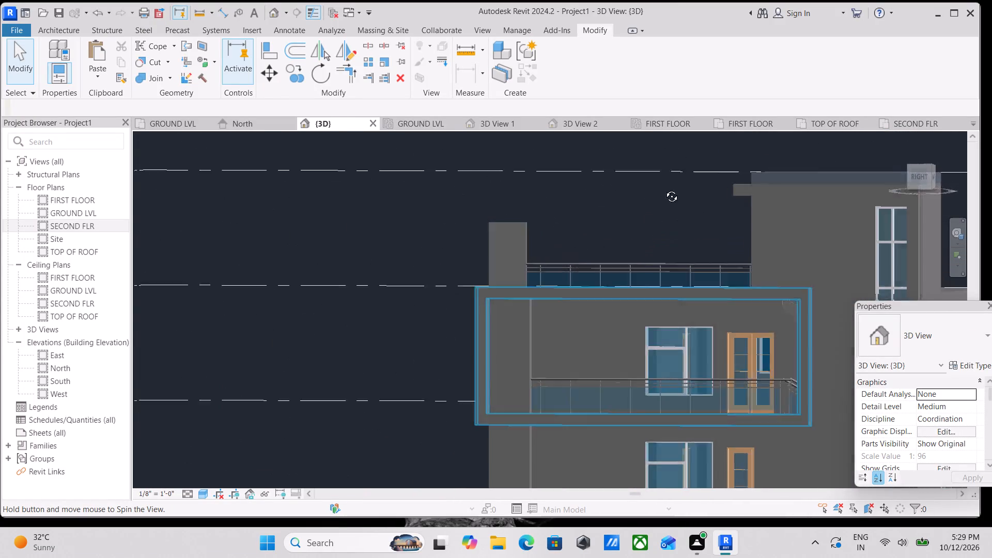
{"action": "middle_click_drag", "start_coordinate": [664, 189], "coordinate": [718, 196], "text": "shift"}
{"action": "middle_click_drag", "start_coordinate": [662, 336], "coordinate": [654, 477], "text": "shift"}
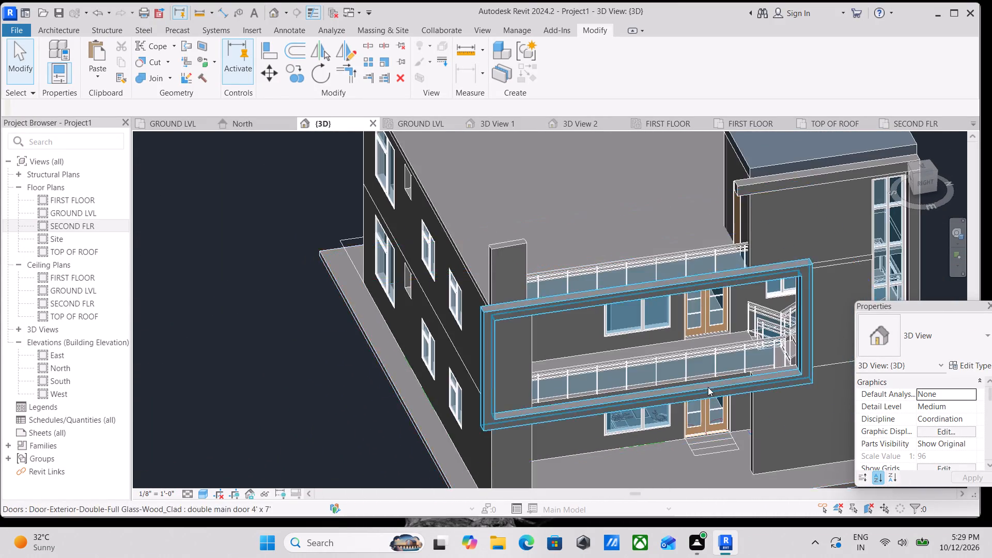
{"action": "scroll", "coordinate": [708, 387], "scroll_direction": "down", "scroll_amount": 2}
{"action": "middle_click_drag", "start_coordinate": [708, 387], "coordinate": [610, 356]}
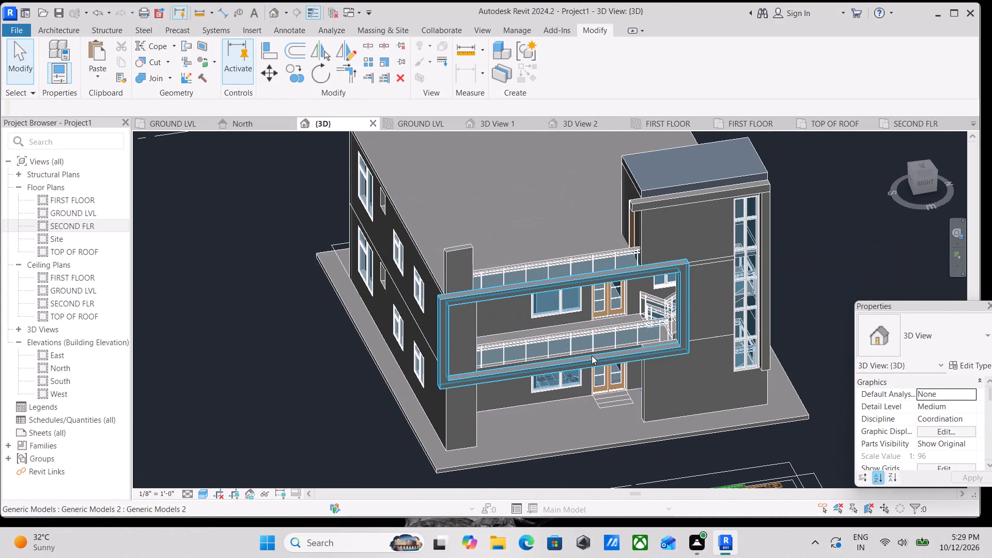
{"action": "scroll", "coordinate": [568, 302], "scroll_direction": "up", "scroll_amount": 5}
{"action": "middle_click_drag", "start_coordinate": [498, 333], "coordinate": [492, 257]}
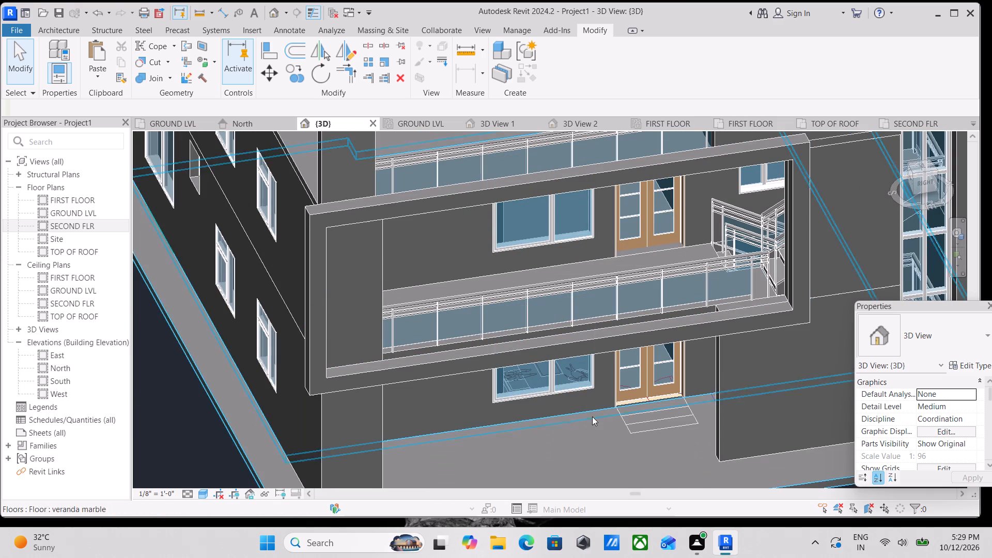
{"action": "middle_click_drag", "start_coordinate": [595, 417], "coordinate": [567, 256], "text": "shift"}
{"action": "middle_click_drag", "start_coordinate": [592, 310], "coordinate": [592, 319], "text": "shift"}
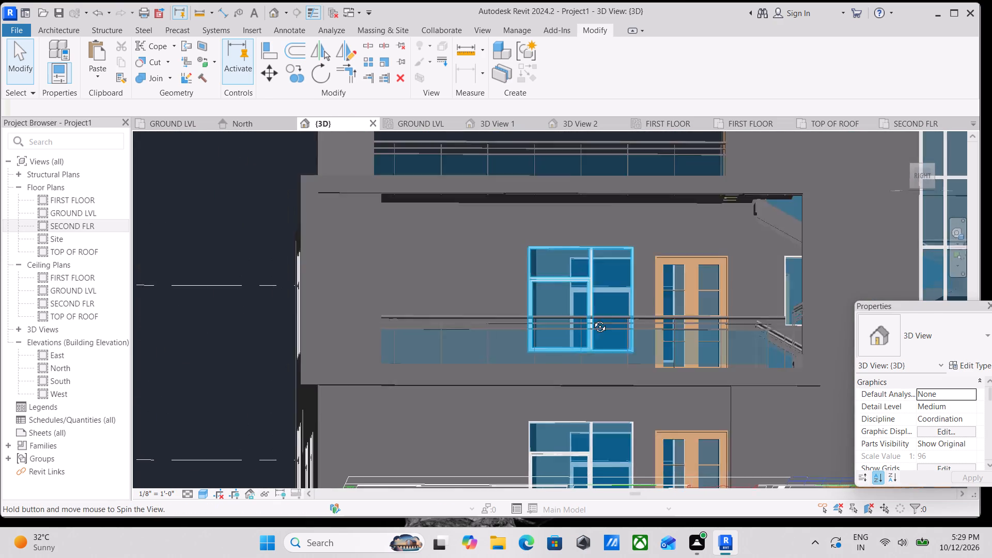
{"action": "middle_click_drag", "start_coordinate": [592, 319], "coordinate": [582, 380], "text": "shift"}
{"action": "middle_click_drag", "start_coordinate": [584, 402], "coordinate": [603, 306]}
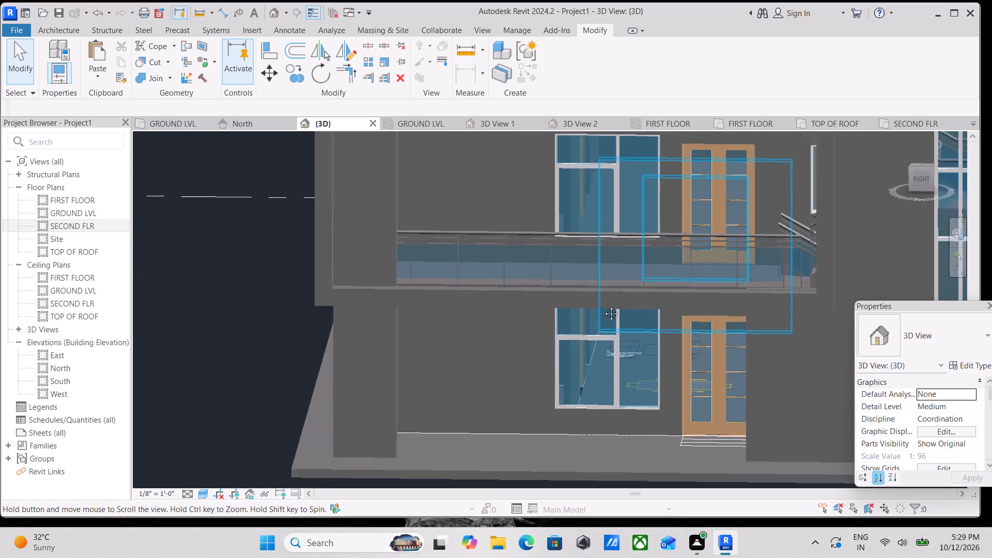
{"action": "middle_click_drag", "start_coordinate": [603, 306], "coordinate": [603, 307]}
Nudge the ground-floor 6' x 6' front window along its wall, leaving it slightly farther from the main door.
{"action": "left_click", "coordinate": [559, 399]}
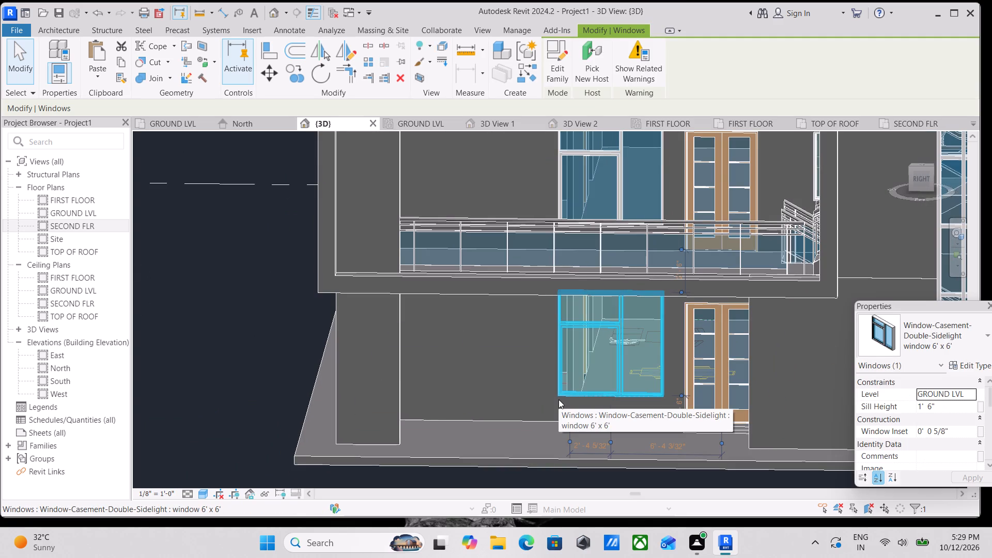
{"action": "key", "text": "Left"}
{"action": "key", "text": "Left"}
{"action": "key", "text": "Left"}
{"action": "key", "text": "Left"}
{"action": "key", "text": "Left"}
{"action": "key", "text": "Left"}
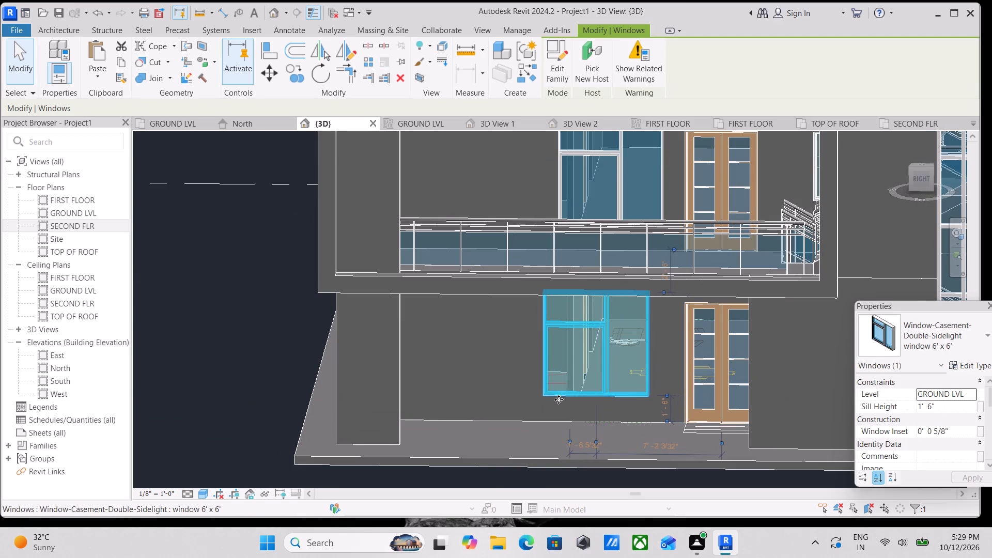
{"action": "key", "text": "Left"}
{"action": "key", "text": "Right"}
{"action": "key", "text": "Right"}
{"action": "key", "text": "Right"}
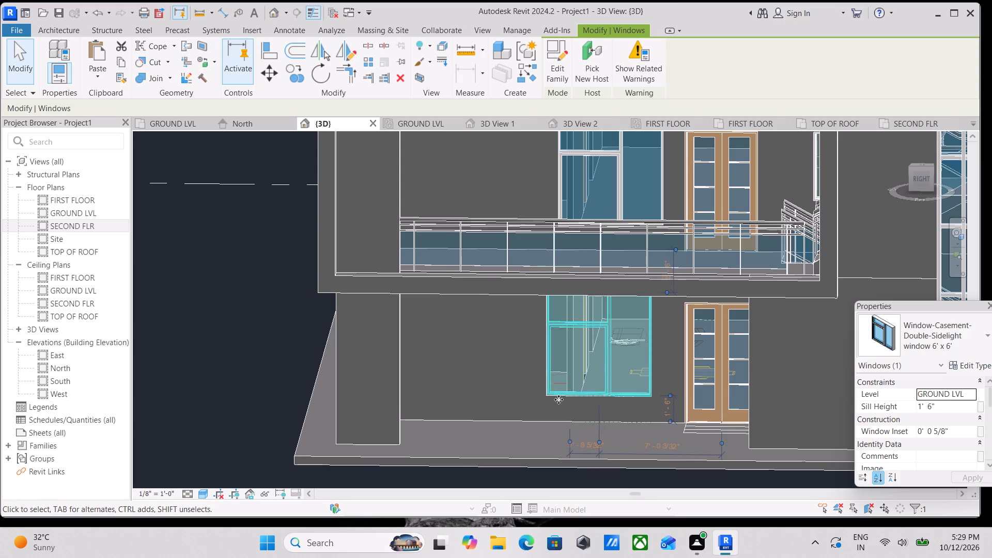
{"action": "key", "text": "Right"}
{"action": "key", "text": "Right"}
{"action": "key", "text": "Right"}
{"action": "key", "text": "Right"}
{"action": "key", "text": "Right"}
{"action": "key", "text": "Right"}
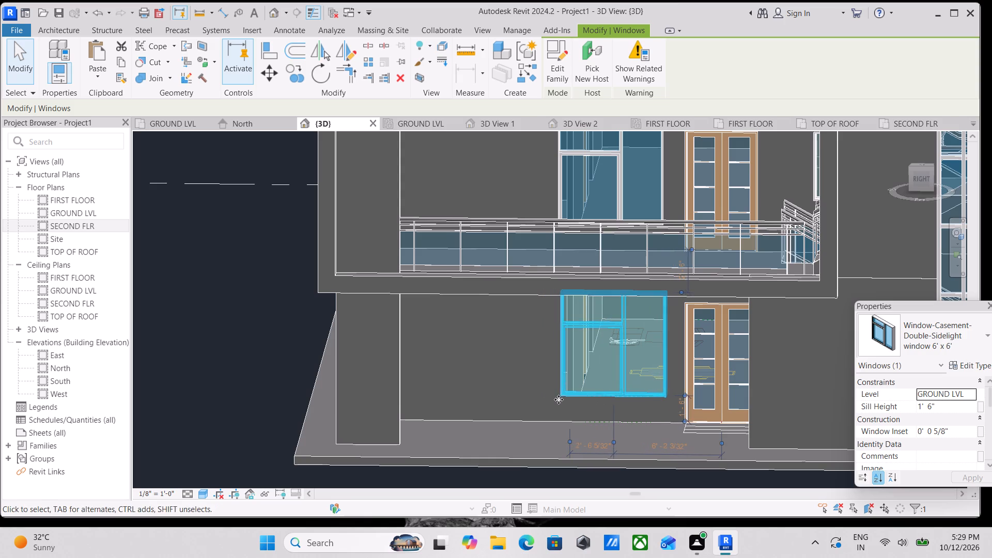
{"action": "key", "text": "Left"}
{"action": "key", "text": "Left"}
{"action": "key", "text": "Left"}
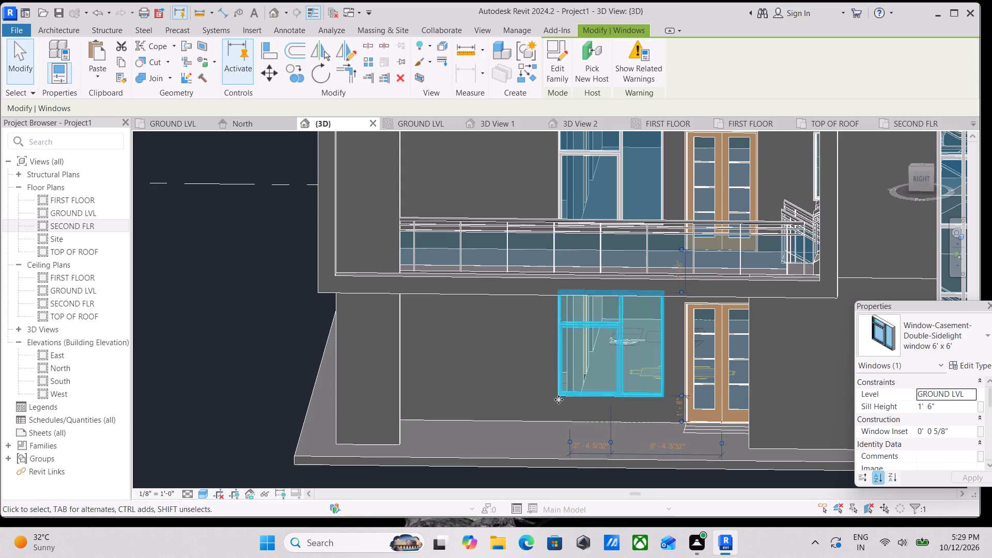
{"action": "key", "text": "Left"}
{"action": "key", "text": "Escape"}
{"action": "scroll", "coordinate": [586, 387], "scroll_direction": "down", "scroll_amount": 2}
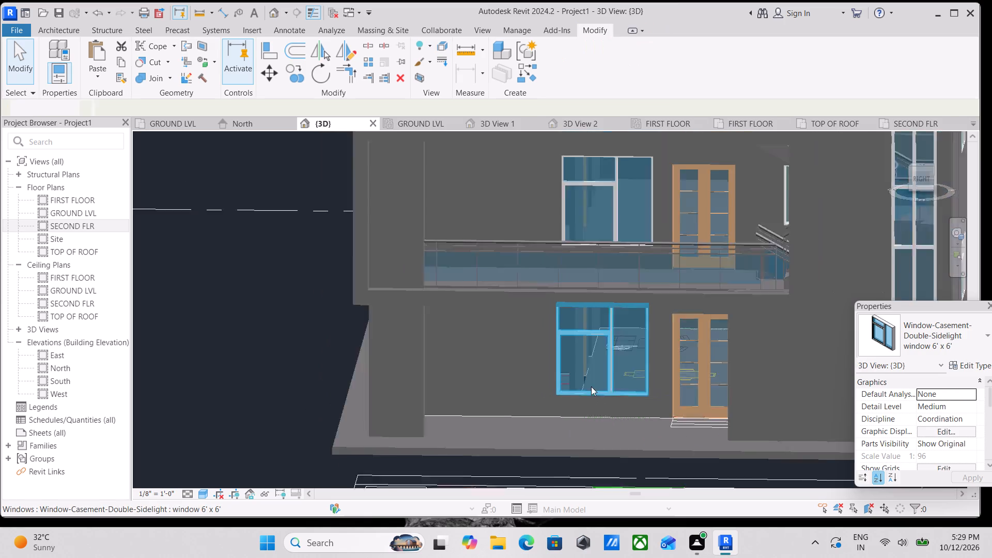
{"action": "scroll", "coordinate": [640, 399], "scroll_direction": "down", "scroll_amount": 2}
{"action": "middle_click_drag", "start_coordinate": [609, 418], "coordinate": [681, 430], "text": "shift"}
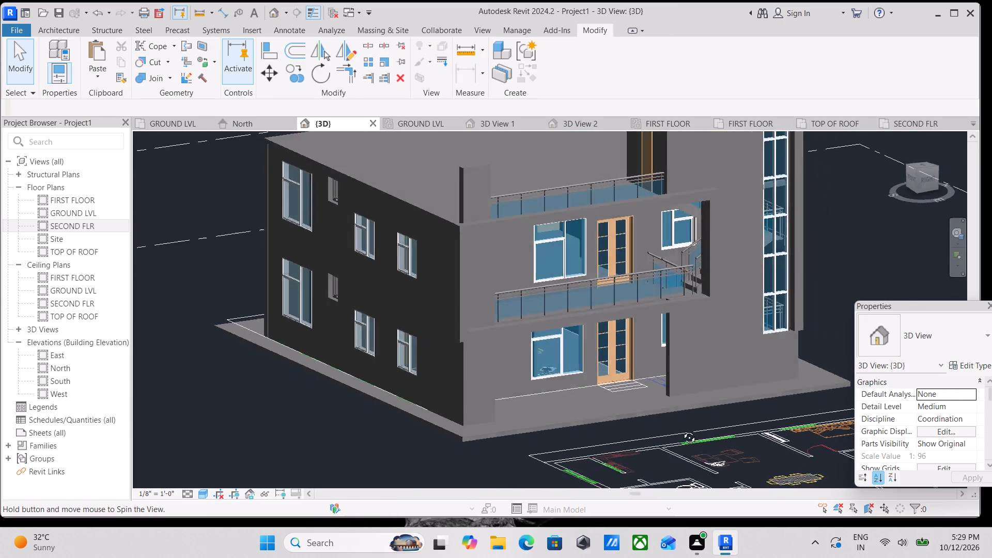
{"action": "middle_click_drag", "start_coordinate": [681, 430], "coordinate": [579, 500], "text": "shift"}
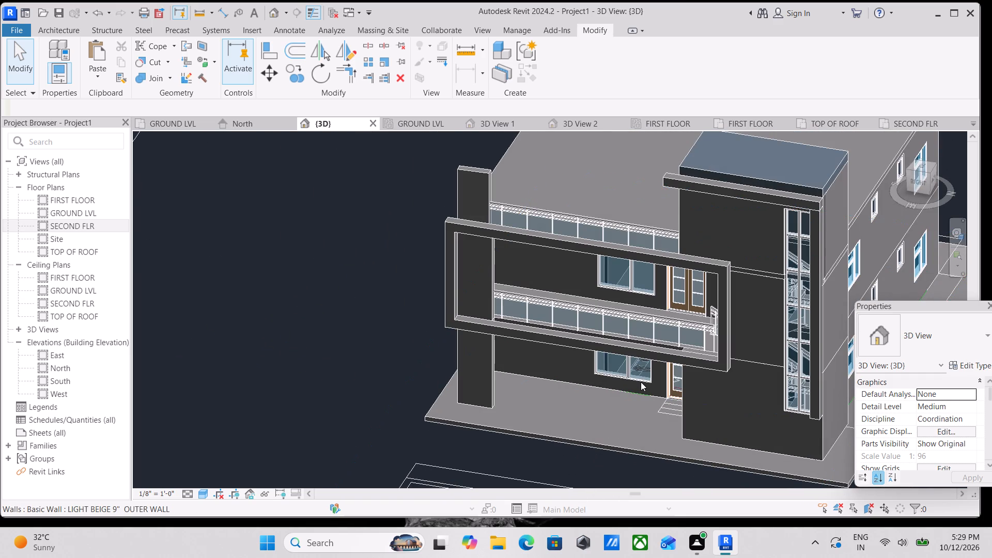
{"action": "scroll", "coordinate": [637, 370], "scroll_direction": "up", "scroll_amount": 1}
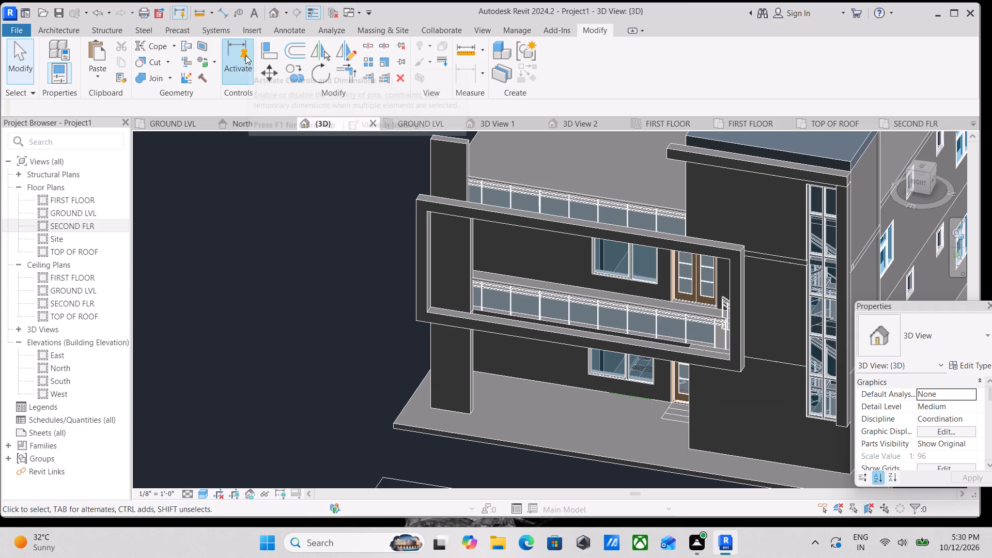
Paint the outer face of the first-floor wall behind the balcony, around the window, with the Wood Planks material.
{"action": "key", "text": "p"}
{"action": "key", "text": "t"}
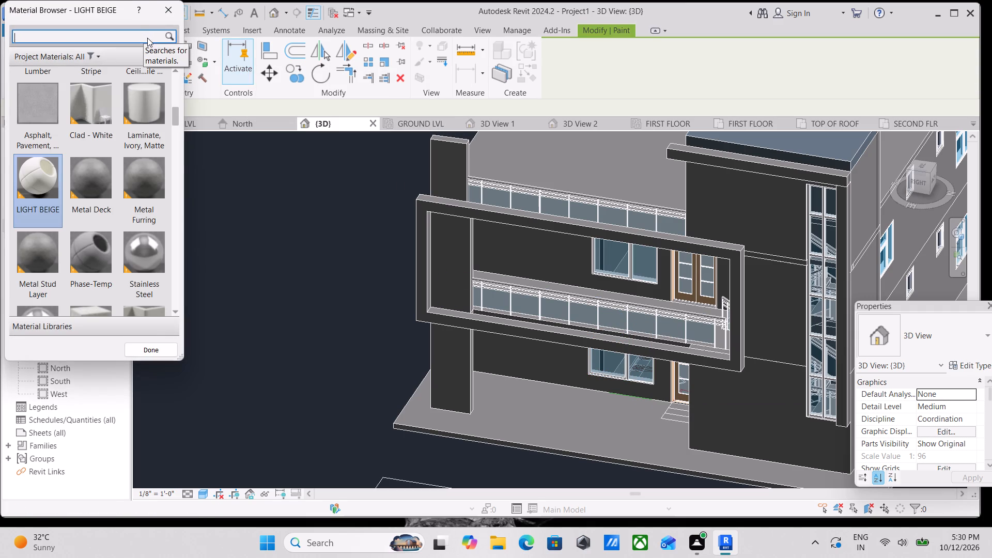
{"action": "left_click", "coordinate": [66, 36]}
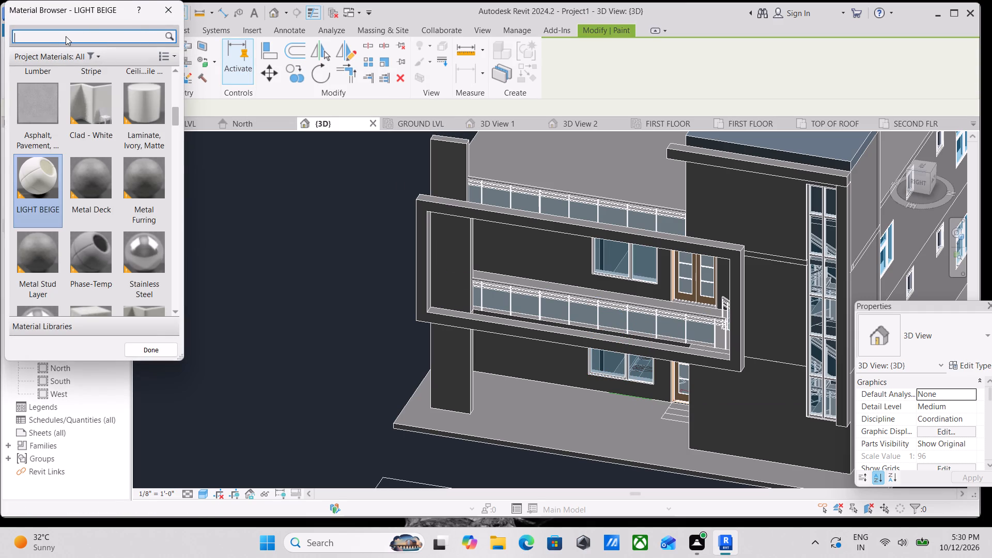
{"action": "left_click", "coordinate": [66, 36]}
{"action": "type", "text": "woo"}
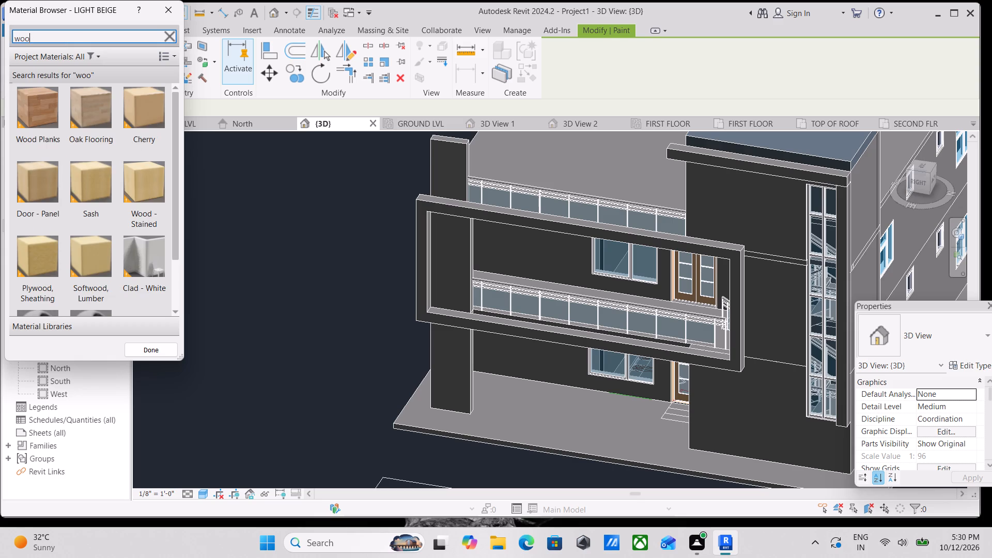
{"action": "key", "text": "d"}
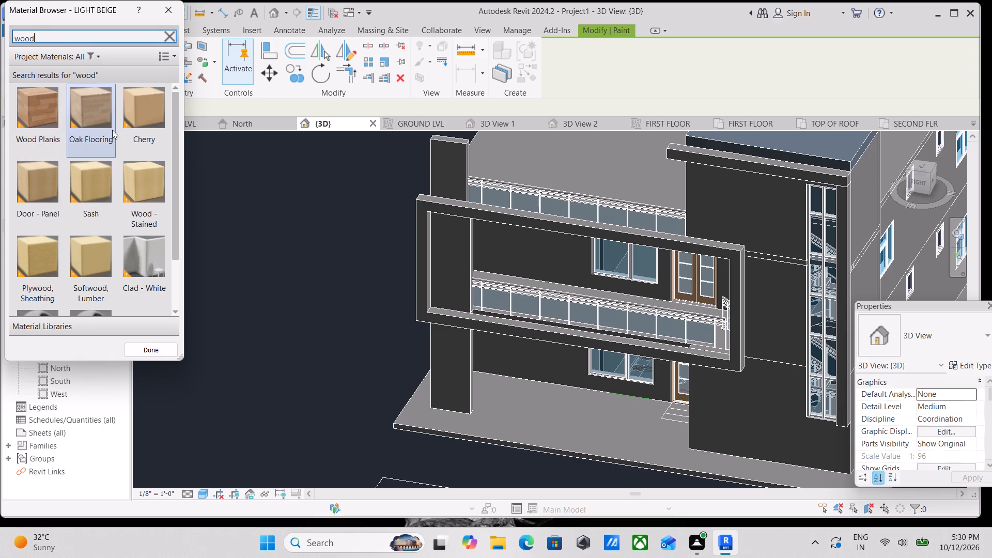
{"action": "left_click", "coordinate": [35, 104]}
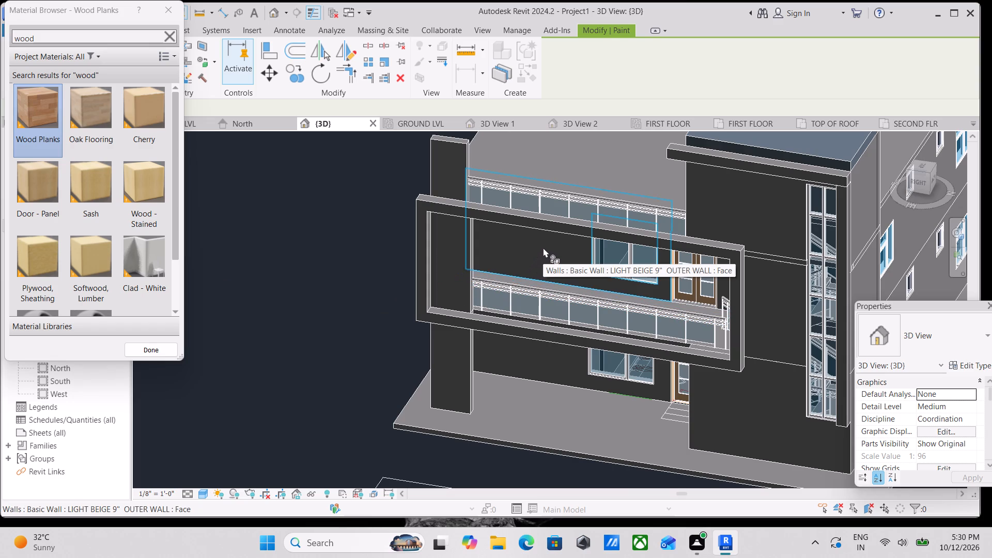
{"action": "left_click", "coordinate": [543, 247]}
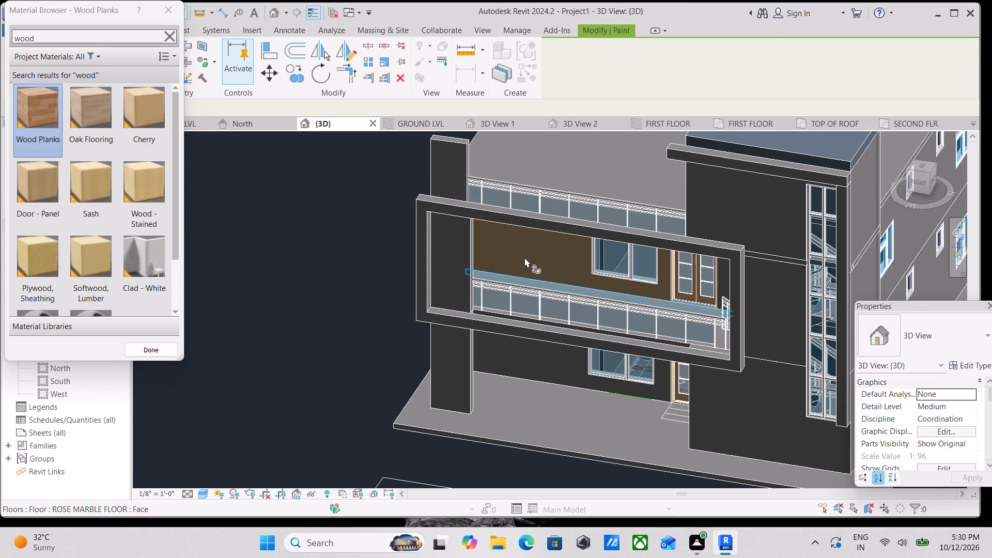
{"action": "key", "text": "Escape"}
{"action": "key", "text": "Escape"}
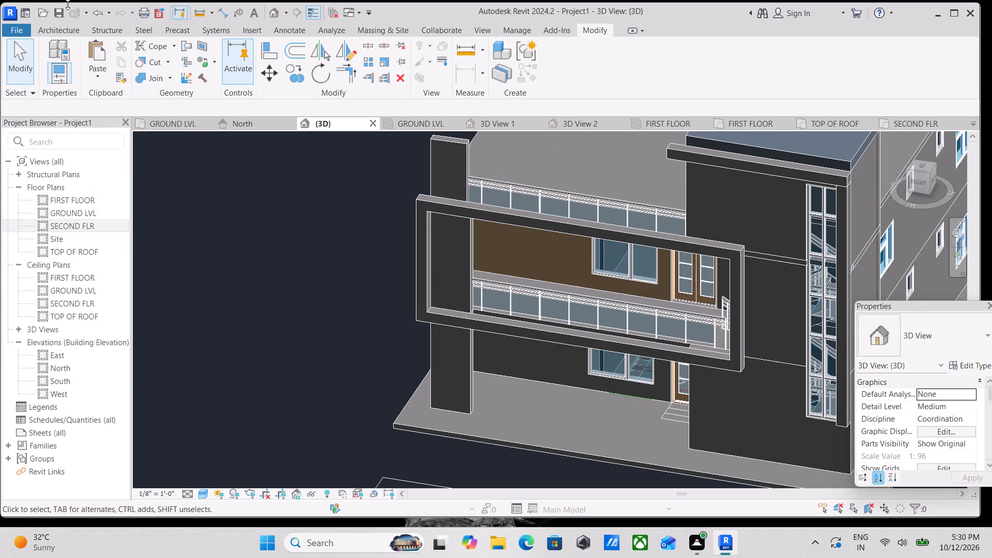
Paint the narrow front walls at the balcony frame's outer end on ground, first and second floors with the "Concrete, Cast-in-..." material.
{"action": "type", "text": "pt"}
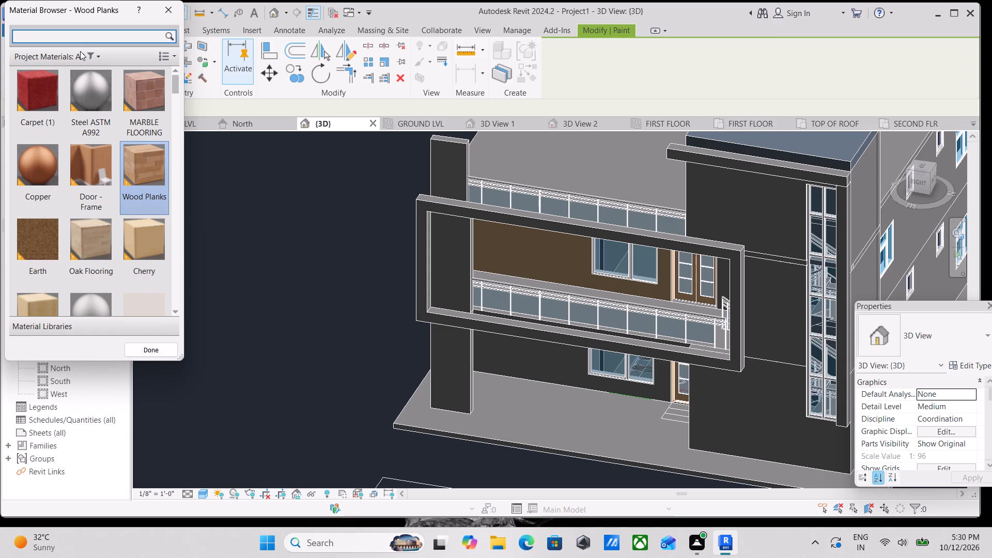
{"action": "type", "text": "caste"}
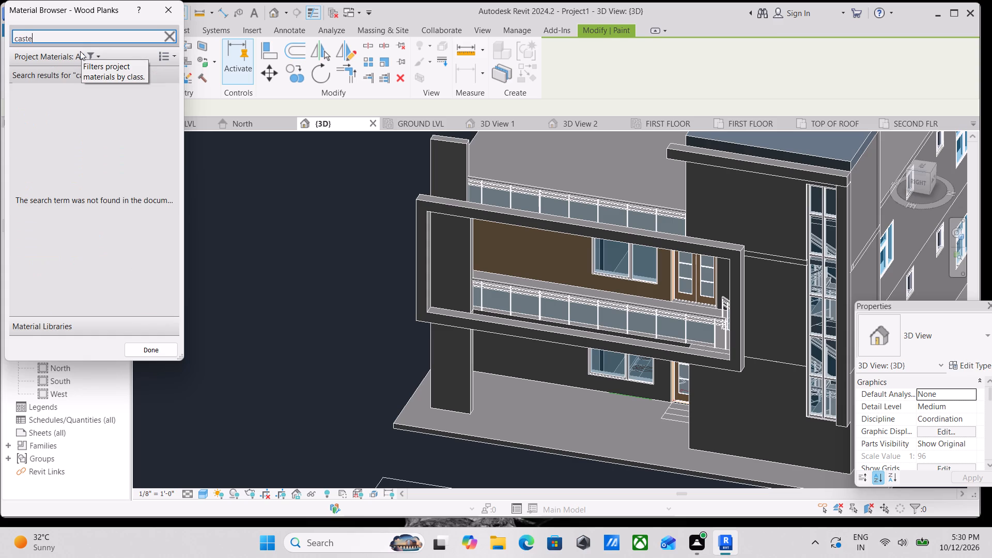
{"action": "key", "text": "BackSpace"}
{"action": "key", "text": "BackSpace"}
{"action": "key", "text": "BackSpace"}
{"action": "key", "text": "BackSpace"}
{"action": "key", "text": "BackSpace"}
{"action": "key", "text": "BackSpace"}
{"action": "key", "text": "BackSpace"}
{"action": "key", "text": "BackSpace"}
{"action": "key", "text": "BackSpace"}
{"action": "key", "text": "BackSpace"}
{"action": "key", "text": "BackSpace"}
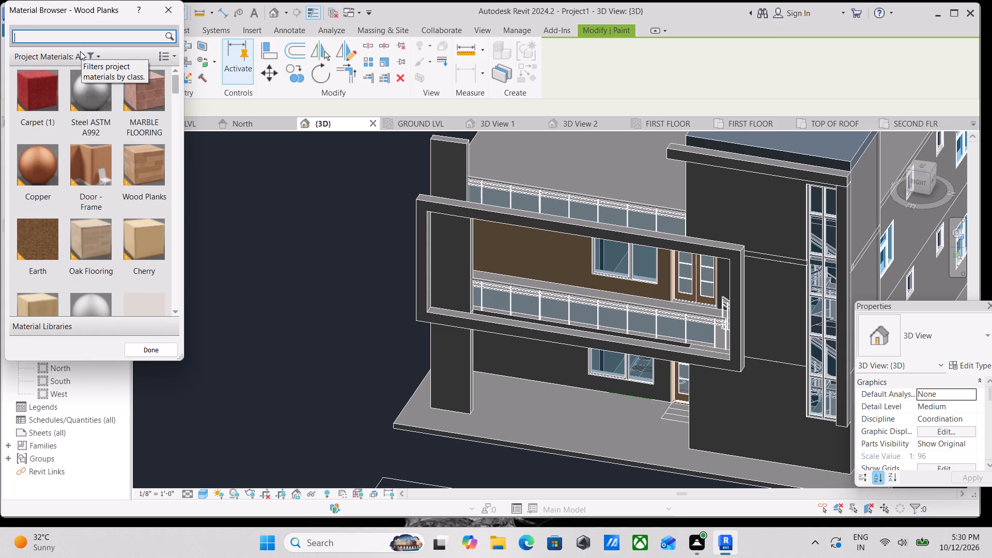
{"action": "type", "text": "cee"}
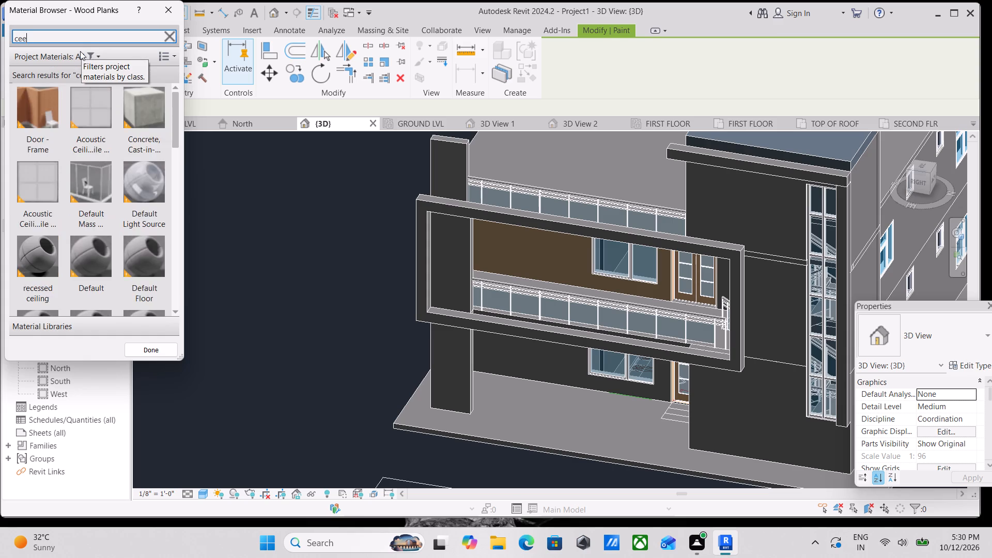
{"action": "key", "text": "BackSpace"}
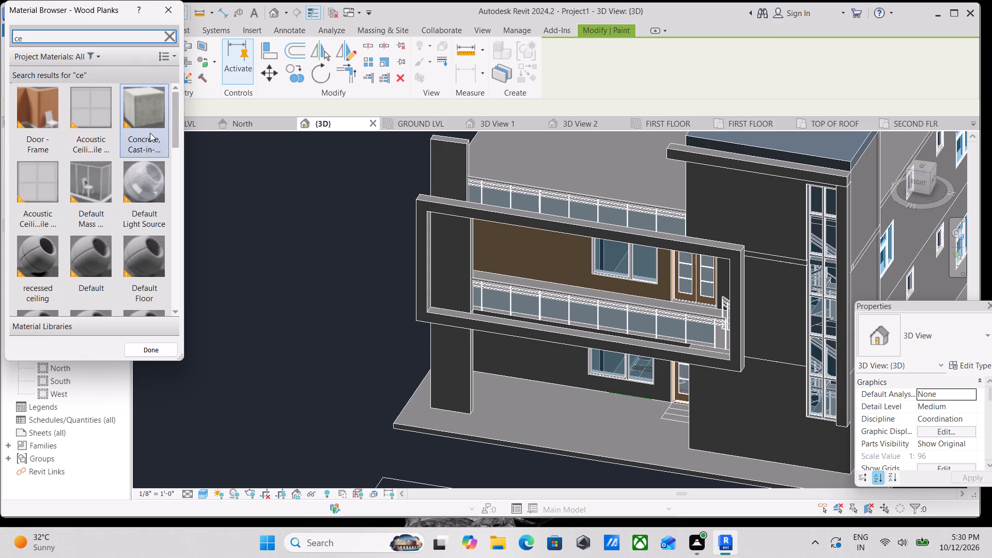
{"action": "scroll", "coordinate": [150, 133], "scroll_direction": "down", "scroll_amount": 5}
{"action": "scroll", "coordinate": [145, 136], "scroll_direction": "up", "scroll_amount": 3}
{"action": "double_click", "coordinate": [151, 120]}
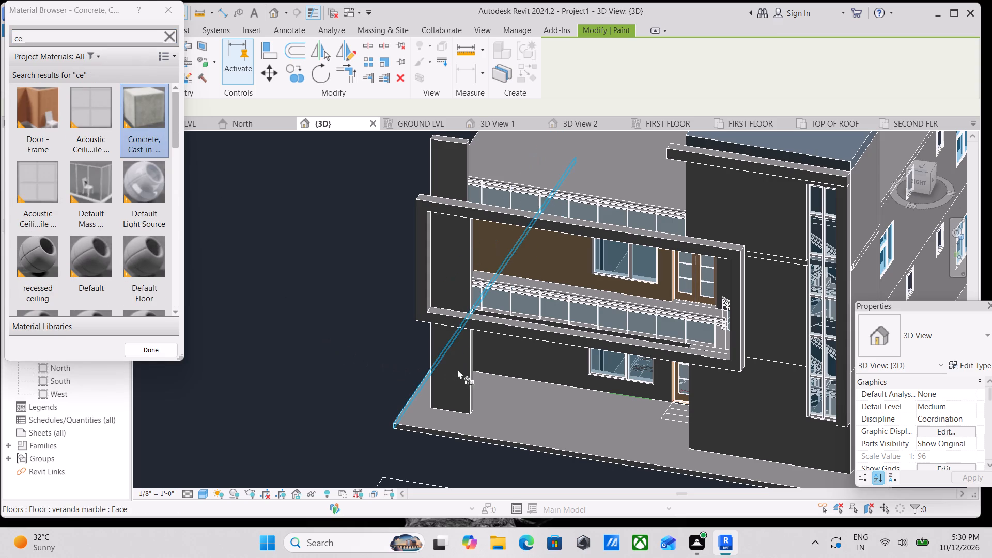
{"action": "left_click", "coordinate": [454, 366]}
{"action": "left_click", "coordinate": [457, 280]}
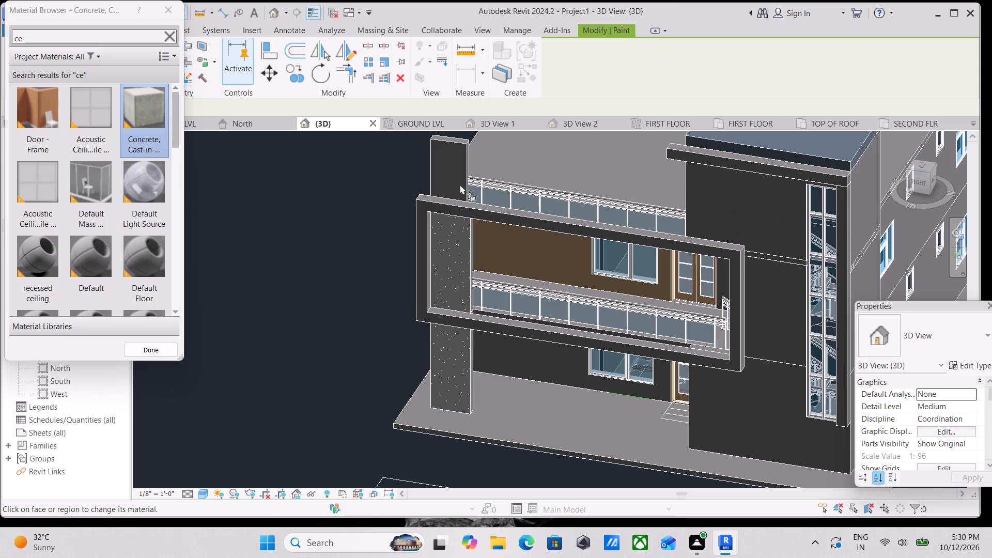
{"action": "left_click", "coordinate": [459, 172]}
{"action": "scroll", "coordinate": [121, 188], "scroll_direction": "down", "scroll_amount": 3}
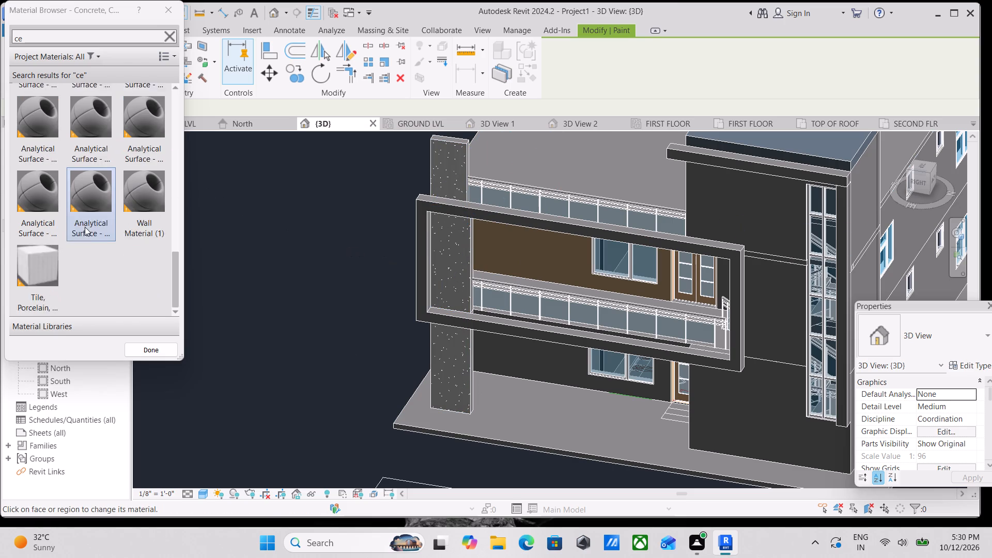
{"action": "scroll", "coordinate": [85, 227], "scroll_direction": "up", "scroll_amount": 2}
{"action": "scroll", "coordinate": [85, 227], "scroll_direction": "down", "scroll_amount": 7}
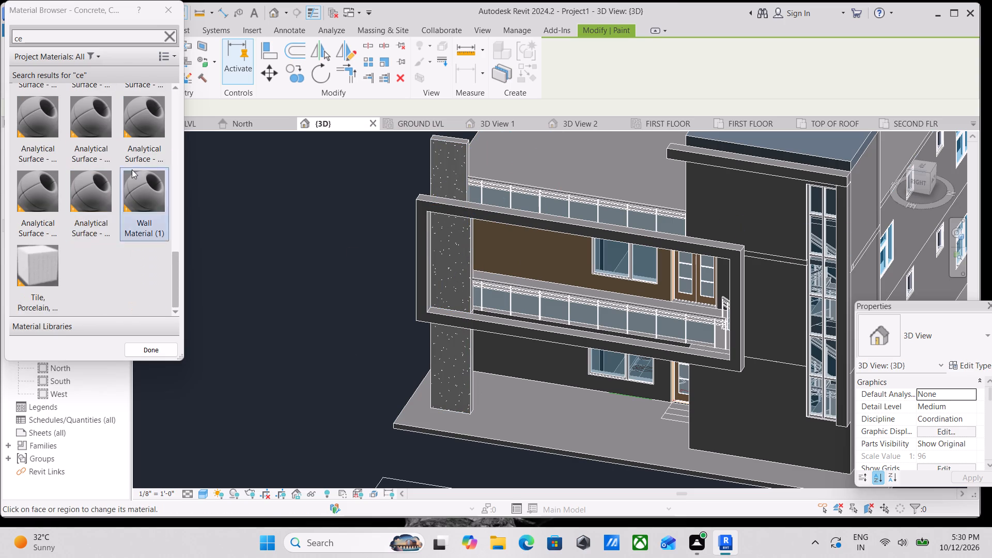
{"action": "left_click", "coordinate": [174, 13]}
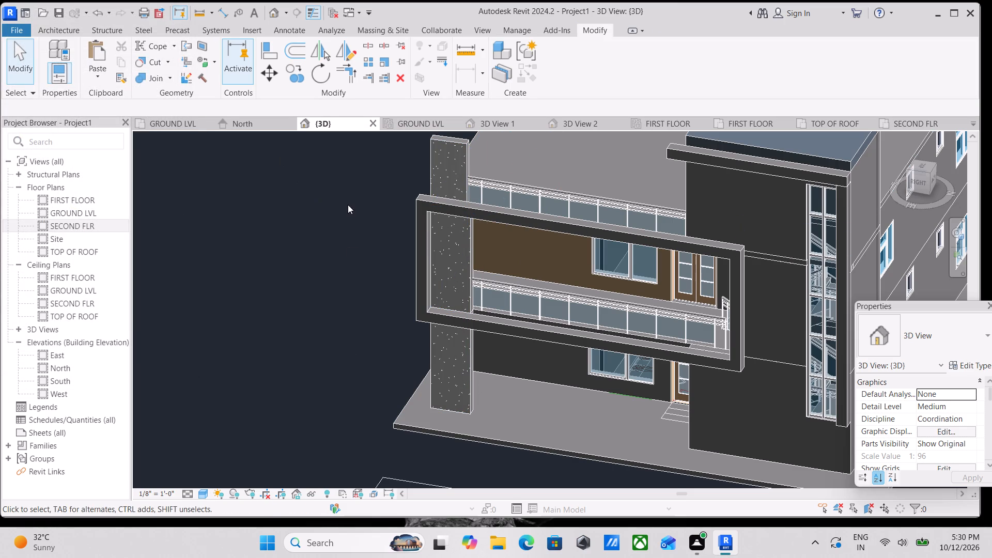
Set the 3D view's visual style to Realistic, with the framed balcony facade in view.
{"action": "scroll", "coordinate": [417, 190], "scroll_direction": "down", "scroll_amount": 2}
{"action": "key", "text": "Escape"}
{"action": "scroll", "coordinate": [439, 252], "scroll_direction": "up", "scroll_amount": 2}
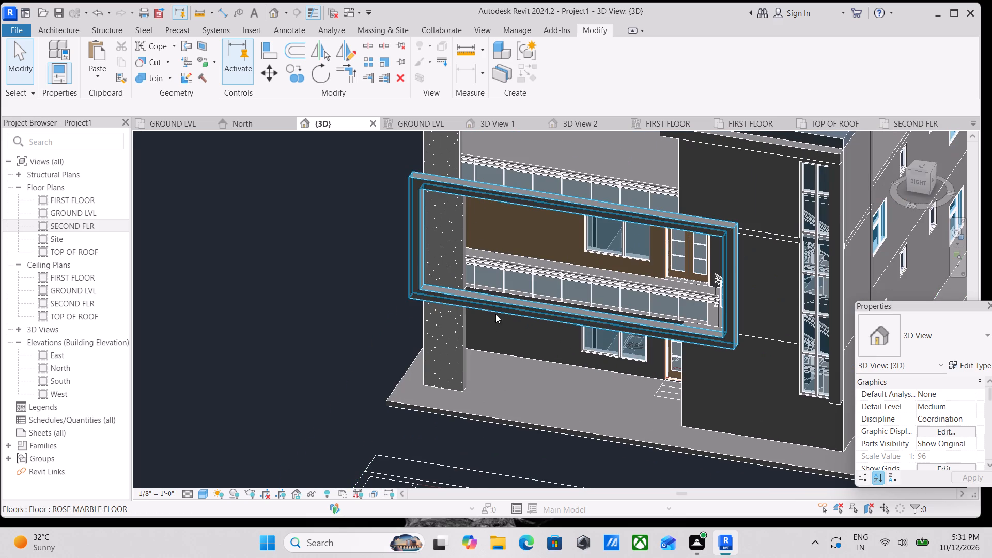
{"action": "scroll", "coordinate": [510, 370], "scroll_direction": "up", "scroll_amount": 1, "text": "shift"}
{"action": "middle_click_drag", "start_coordinate": [510, 369], "coordinate": [580, 307], "text": "shift"}
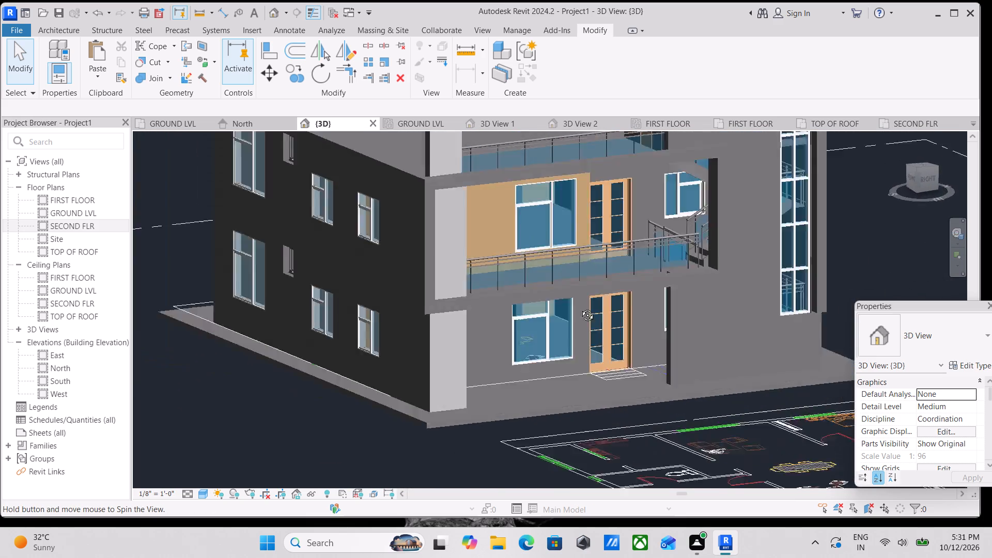
{"action": "middle_click_drag", "start_coordinate": [580, 307], "coordinate": [479, 374], "text": "shift"}
{"action": "middle_click_drag", "start_coordinate": [515, 344], "coordinate": [601, 263]}
{"action": "scroll", "coordinate": [601, 262], "scroll_direction": "down", "scroll_amount": 1, "text": "shift"}
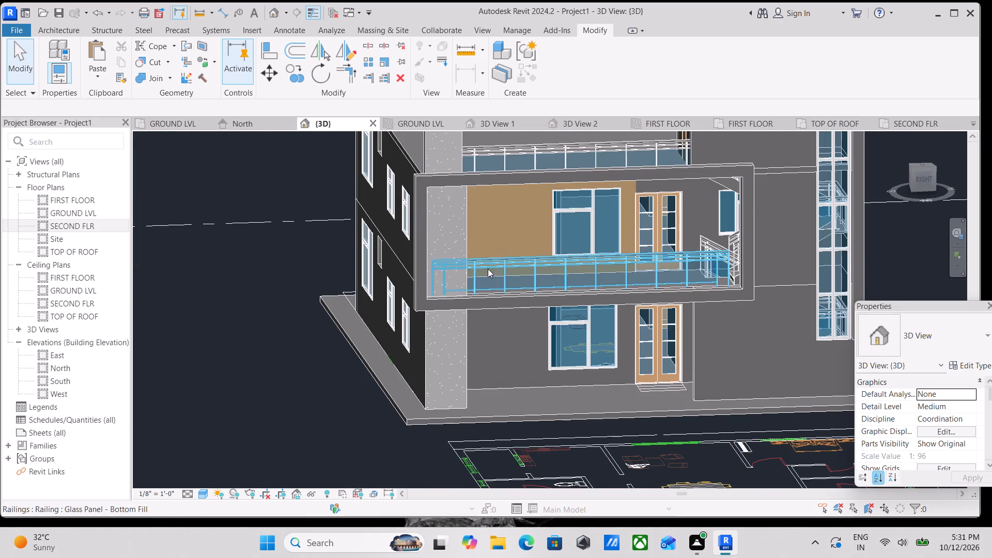
{"action": "scroll", "coordinate": [484, 281], "scroll_direction": "up", "scroll_amount": 2}
{"action": "left_click", "coordinate": [203, 489]}
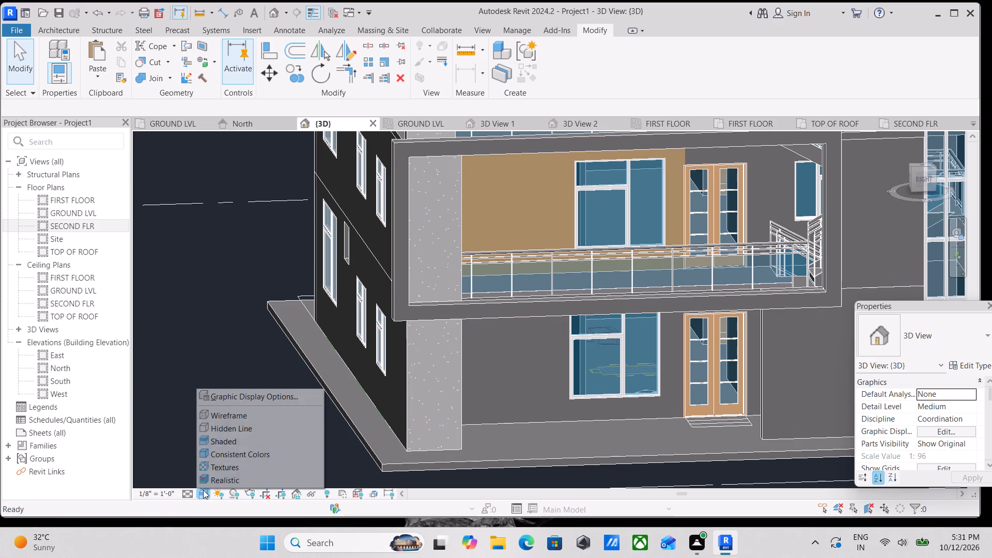
{"action": "left_click", "coordinate": [217, 481]}
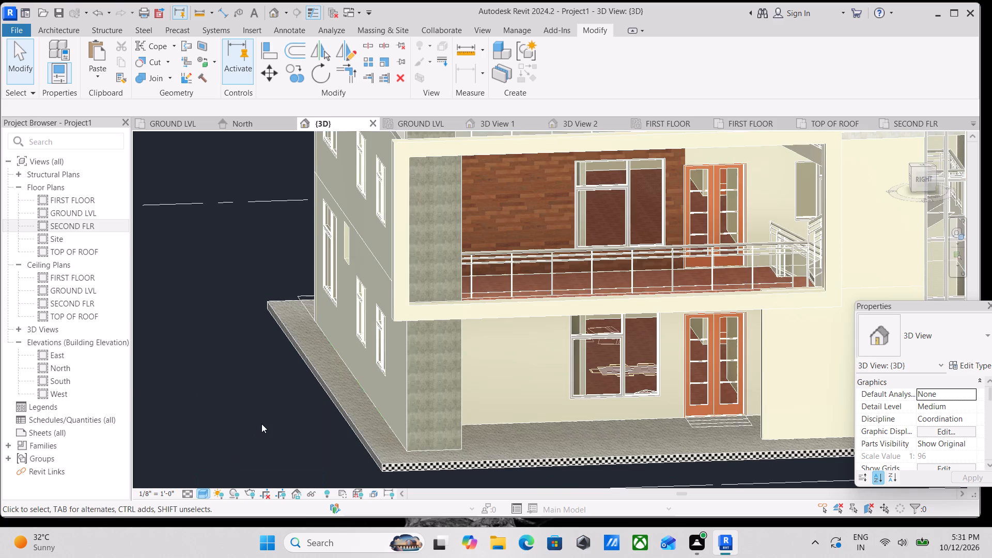
Examine the wood and concrete finishes around the balcony frame from the front, the side and above.
{"action": "scroll", "coordinate": [300, 409], "scroll_direction": "down", "scroll_amount": 3}
{"action": "scroll", "coordinate": [490, 381], "scroll_direction": "up", "scroll_amount": 3}
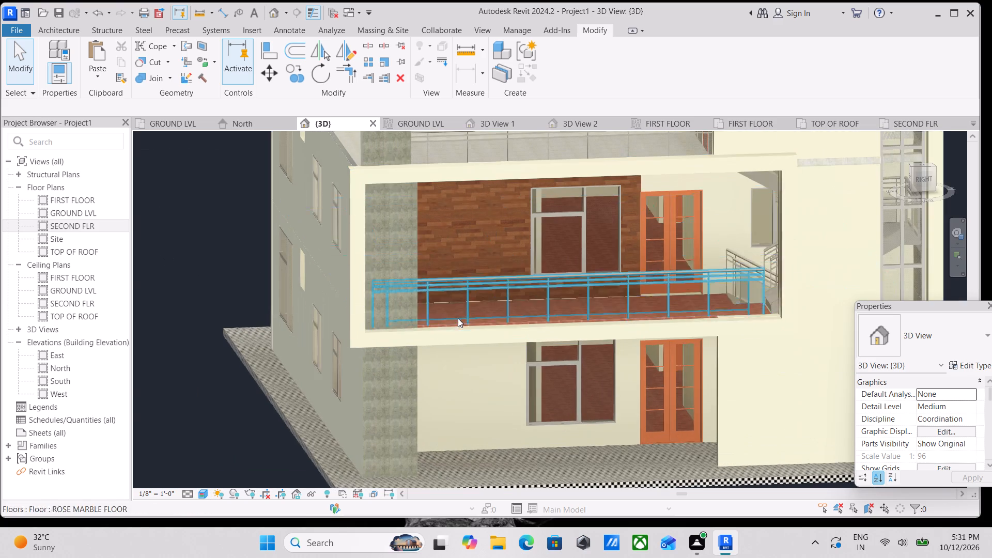
{"action": "middle_click_drag", "start_coordinate": [457, 295], "coordinate": [482, 328], "text": "shift"}
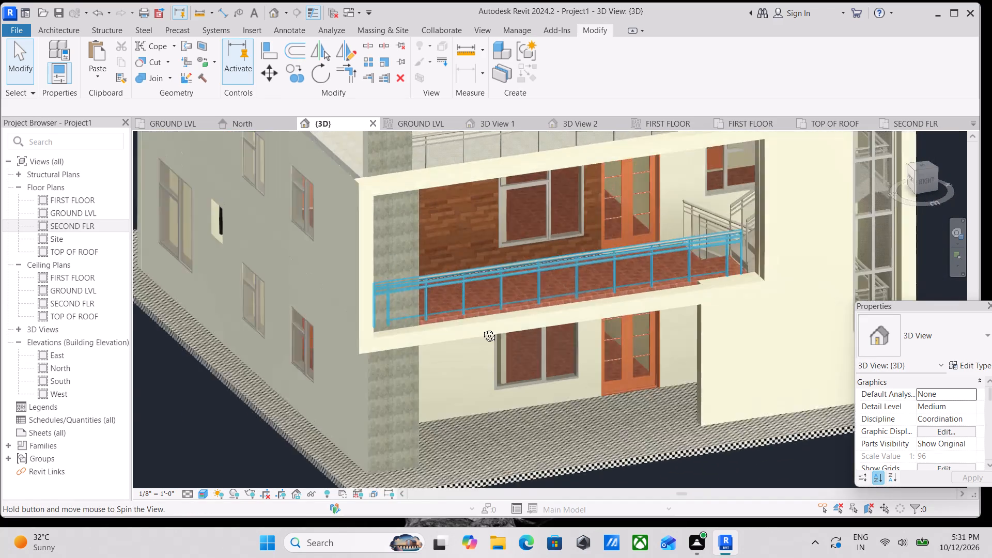
{"action": "middle_click_drag", "start_coordinate": [482, 328], "coordinate": [394, 260], "text": "shift"}
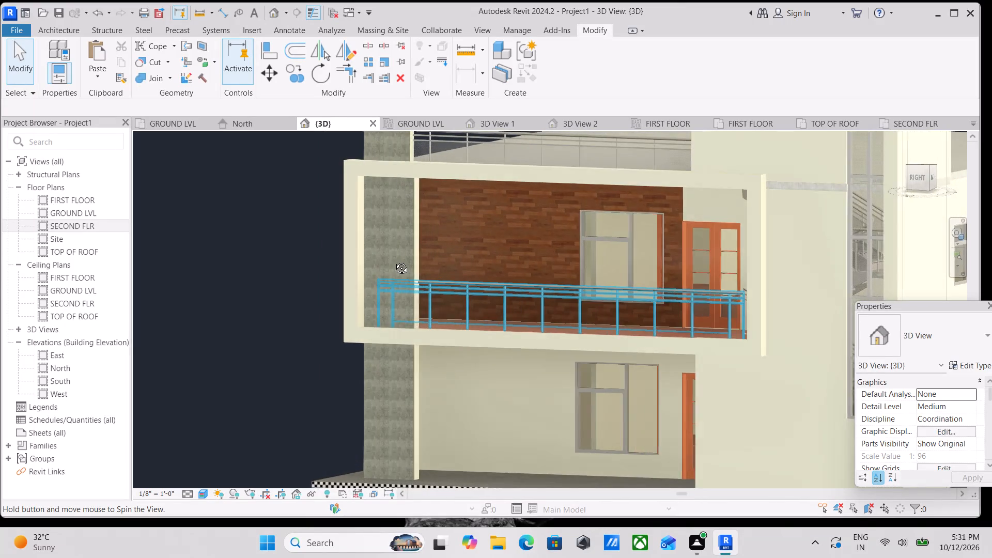
{"action": "middle_click_drag", "start_coordinate": [394, 260], "coordinate": [448, 328], "text": "shift"}
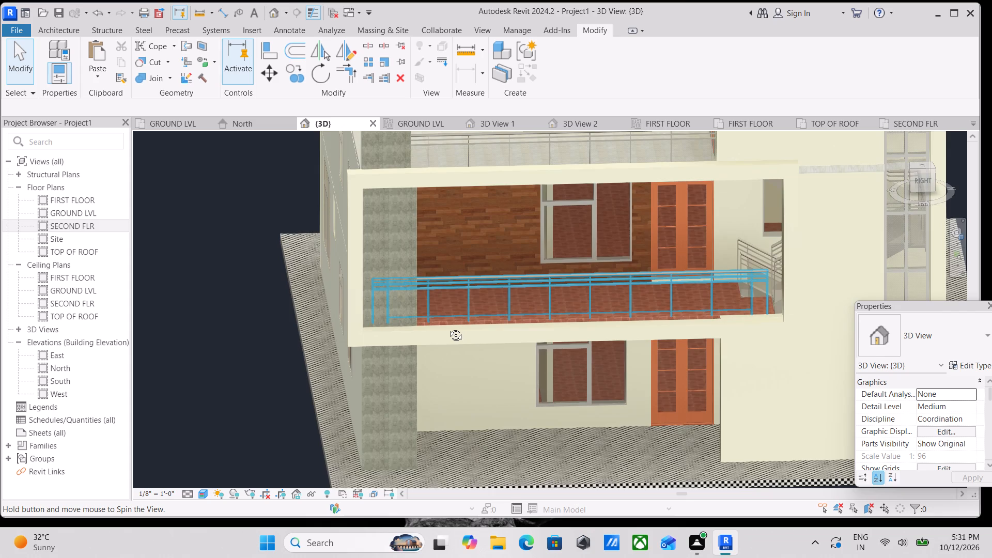
{"action": "middle_click_drag", "start_coordinate": [448, 328], "coordinate": [431, 335], "text": "shift"}
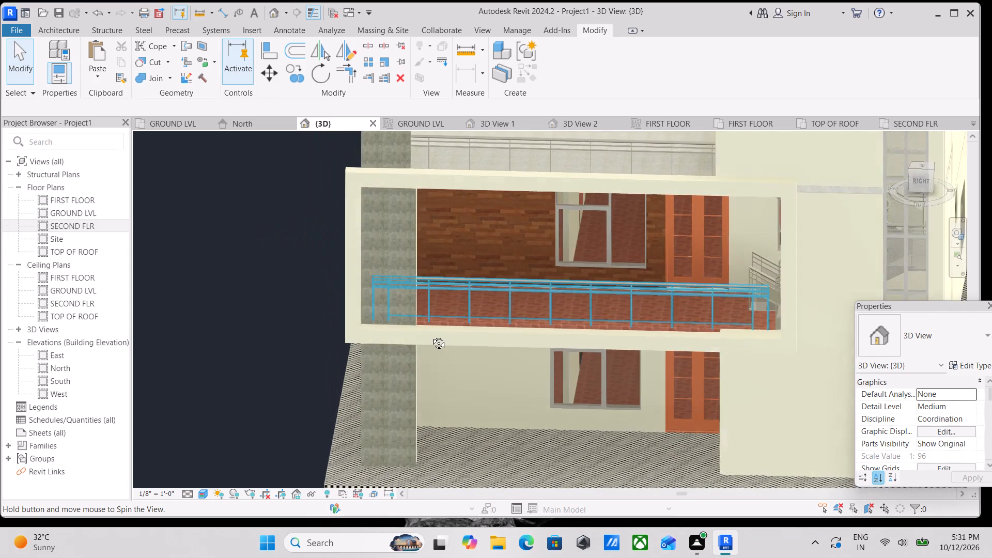
{"action": "middle_click_drag", "start_coordinate": [431, 335], "coordinate": [432, 345], "text": "shift"}
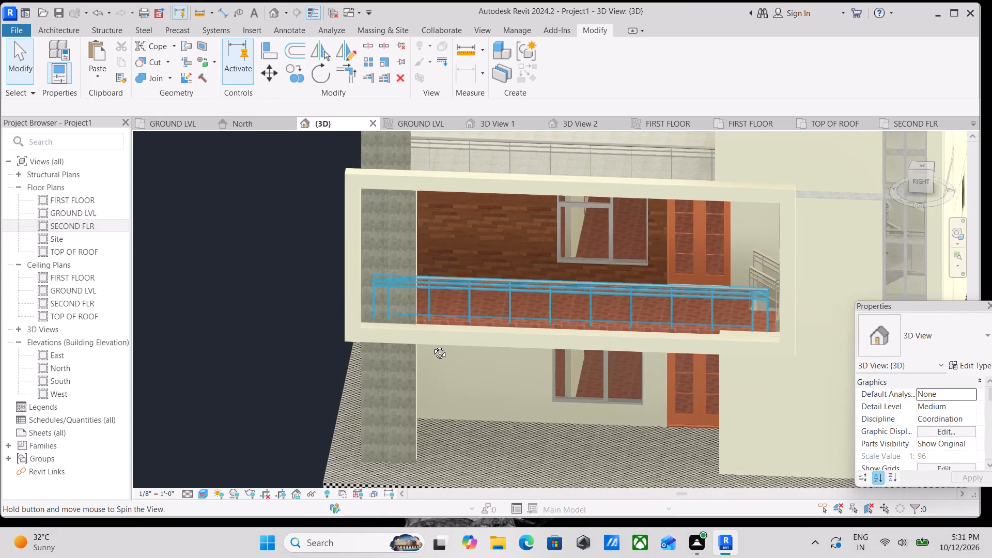
{"action": "middle_click_drag", "start_coordinate": [432, 345], "coordinate": [440, 332], "text": "shift"}
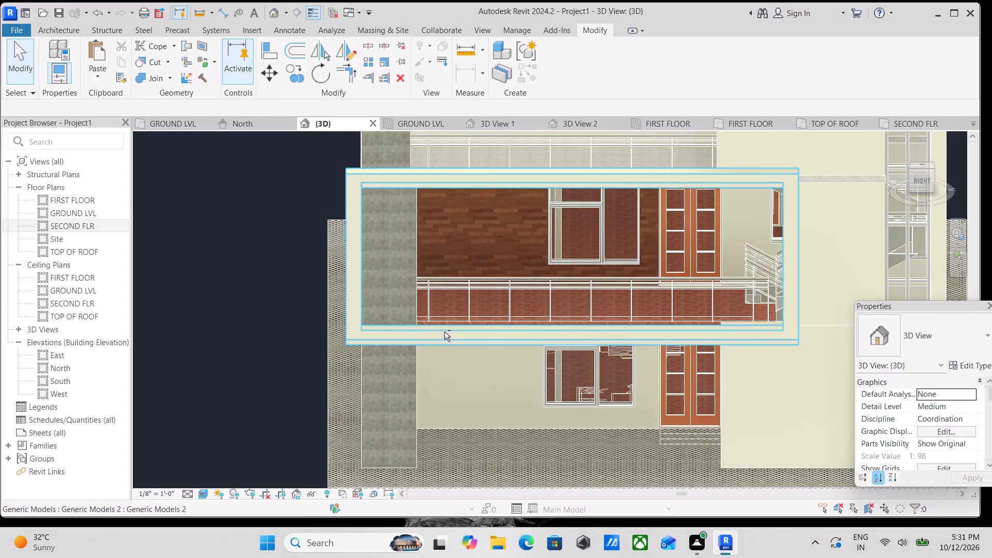
{"action": "middle_click_drag", "start_coordinate": [444, 332], "coordinate": [462, 324], "text": "shift"}
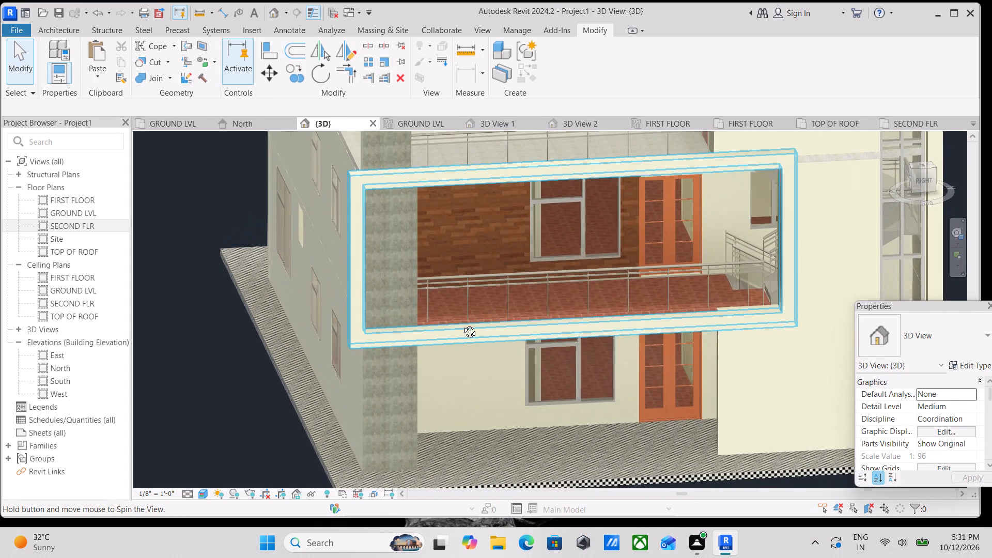
{"action": "middle_click_drag", "start_coordinate": [462, 324], "coordinate": [492, 315], "text": "shift"}
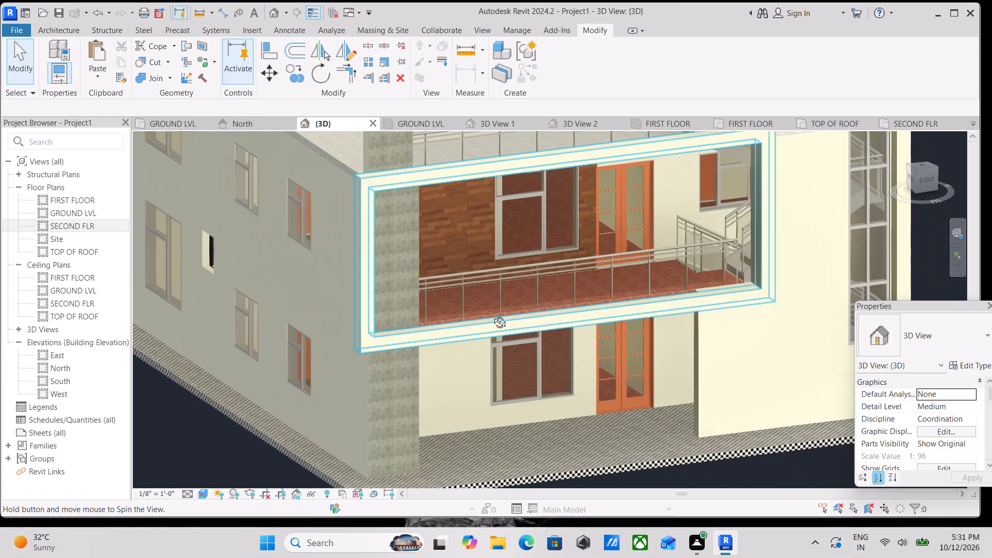
{"action": "middle_click_drag", "start_coordinate": [492, 315], "coordinate": [451, 349], "text": "shift"}
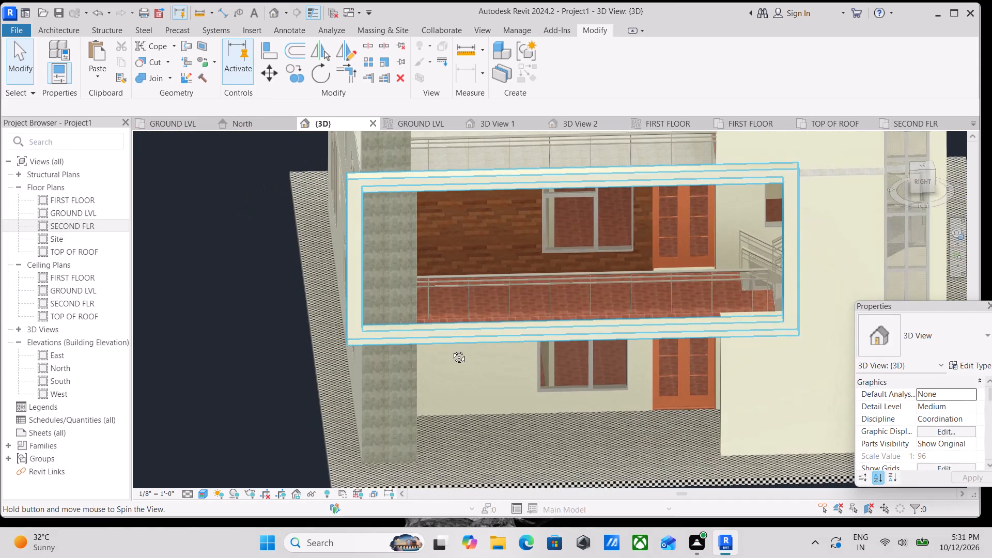
{"action": "middle_click_drag", "start_coordinate": [451, 349], "coordinate": [471, 337], "text": "shift"}
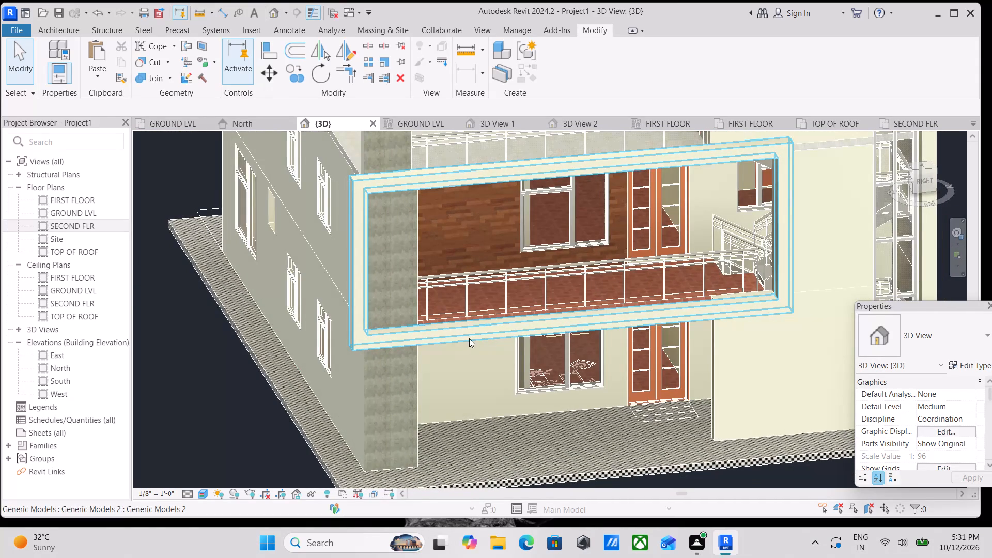
Examine the finished balcony frame, the wood and concrete surfaces and the adjoining side wall from several angles.
{"action": "scroll", "coordinate": [468, 349], "scroll_direction": "down", "scroll_amount": 2}
{"action": "middle_click_drag", "start_coordinate": [468, 384], "coordinate": [436, 396]}
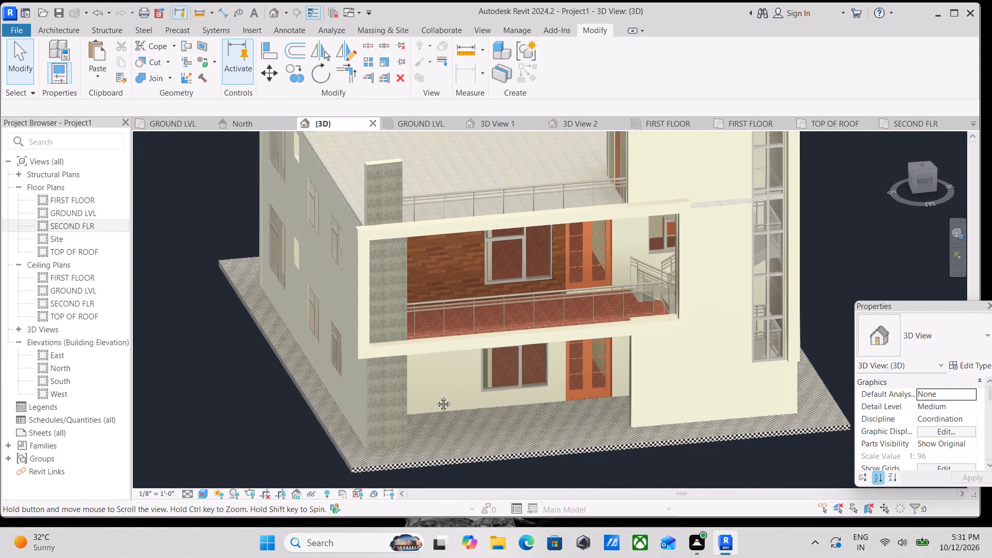
{"action": "middle_click_drag", "start_coordinate": [436, 396], "coordinate": [420, 406]}
{"action": "scroll", "coordinate": [358, 239], "scroll_direction": "up", "scroll_amount": 7}
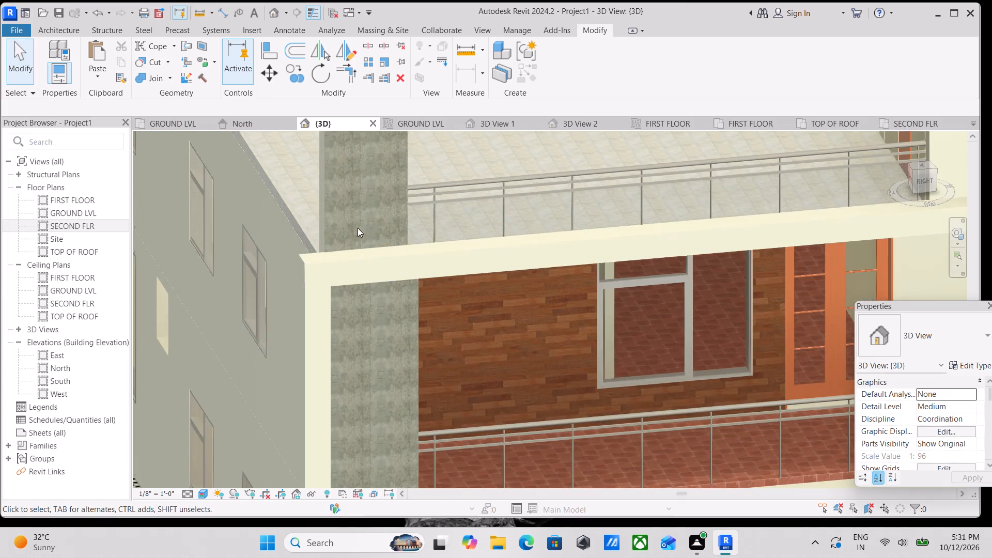
{"action": "scroll", "coordinate": [360, 231], "scroll_direction": "down", "scroll_amount": 4}
{"action": "scroll", "coordinate": [429, 314], "scroll_direction": "down", "scroll_amount": 2}
{"action": "middle_click_drag", "start_coordinate": [429, 313], "coordinate": [353, 312]}
{"action": "scroll", "coordinate": [345, 316], "scroll_direction": "down", "scroll_amount": 2}
{"action": "middle_click_drag", "start_coordinate": [345, 316], "coordinate": [311, 328]}
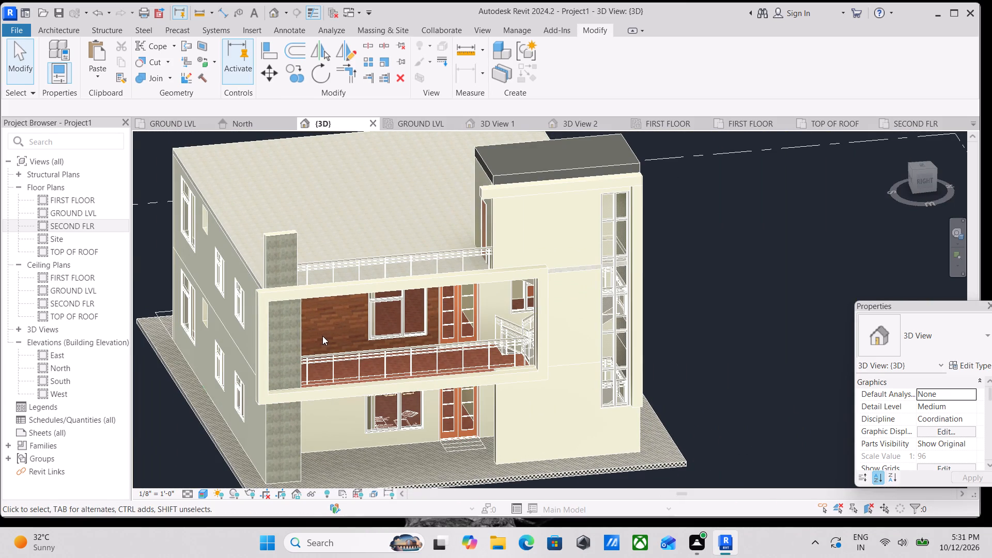
{"action": "middle_click_drag", "start_coordinate": [360, 382], "coordinate": [379, 318], "text": "shift"}
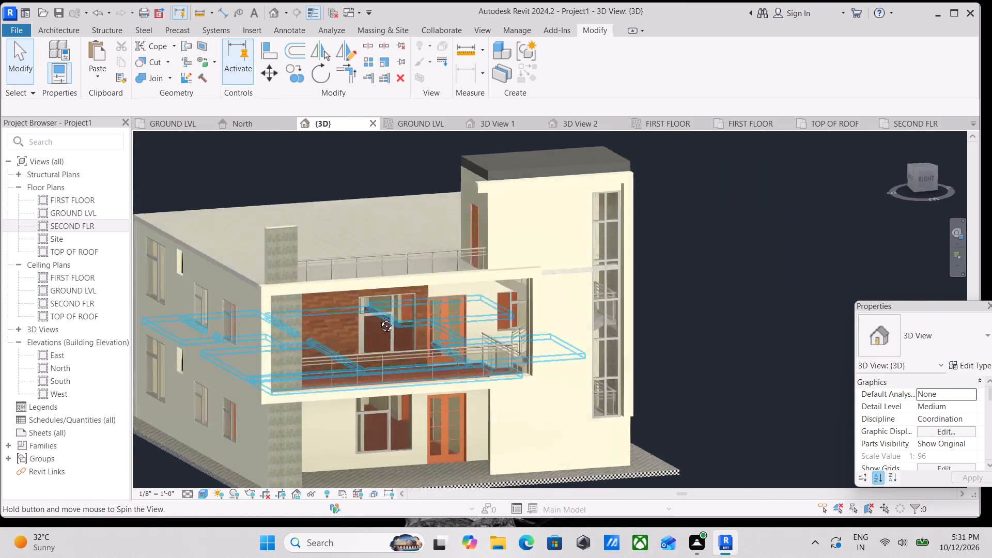
{"action": "middle_click_drag", "start_coordinate": [379, 318], "coordinate": [327, 377], "text": "shift"}
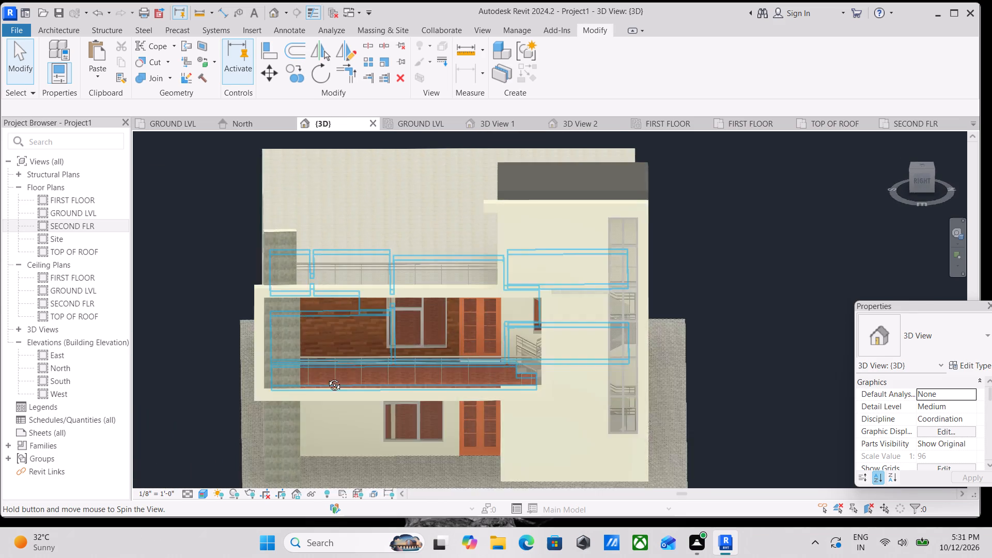
{"action": "middle_click_drag", "start_coordinate": [327, 377], "coordinate": [416, 353], "text": "shift"}
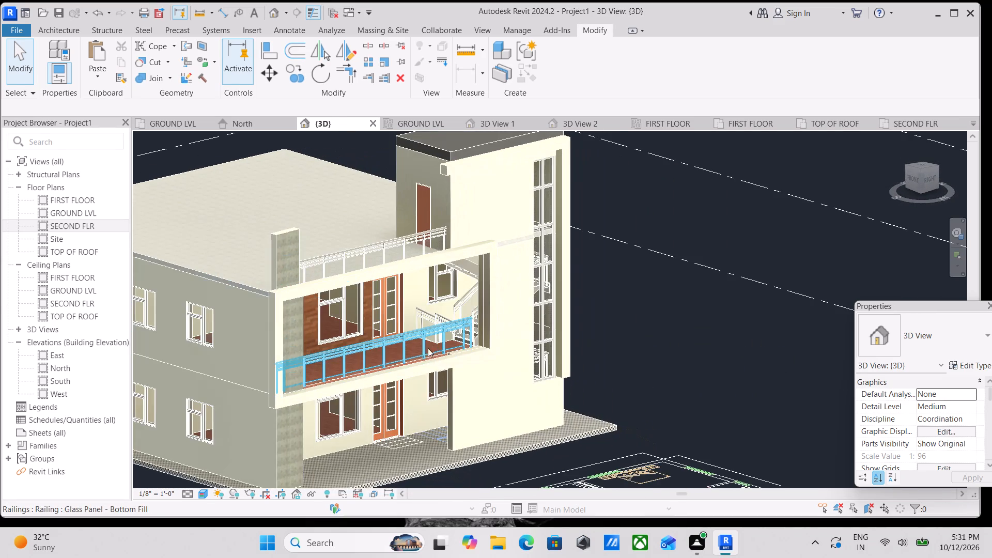
{"action": "scroll", "coordinate": [428, 347], "scroll_direction": "down", "scroll_amount": 2}
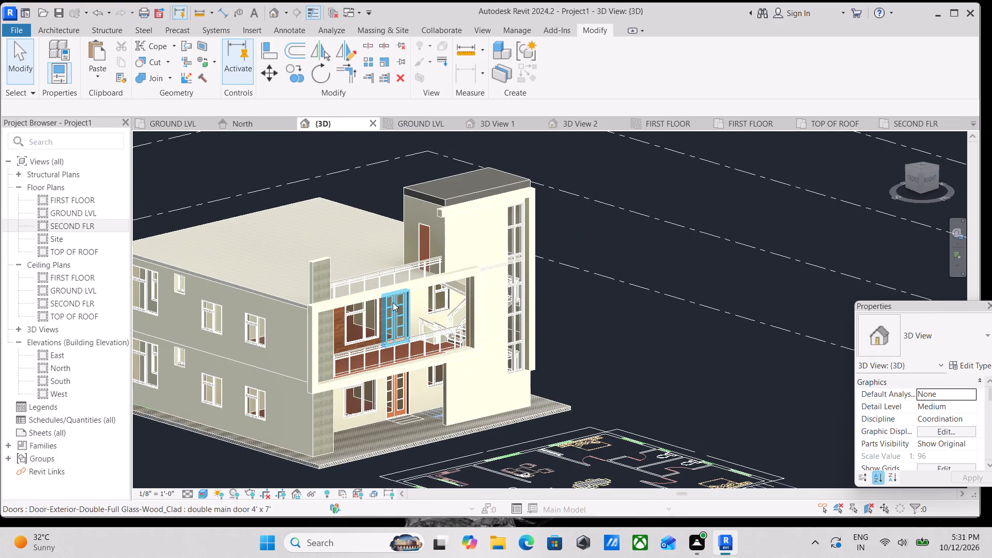
{"action": "scroll", "coordinate": [317, 319], "scroll_direction": "up", "scroll_amount": 1}
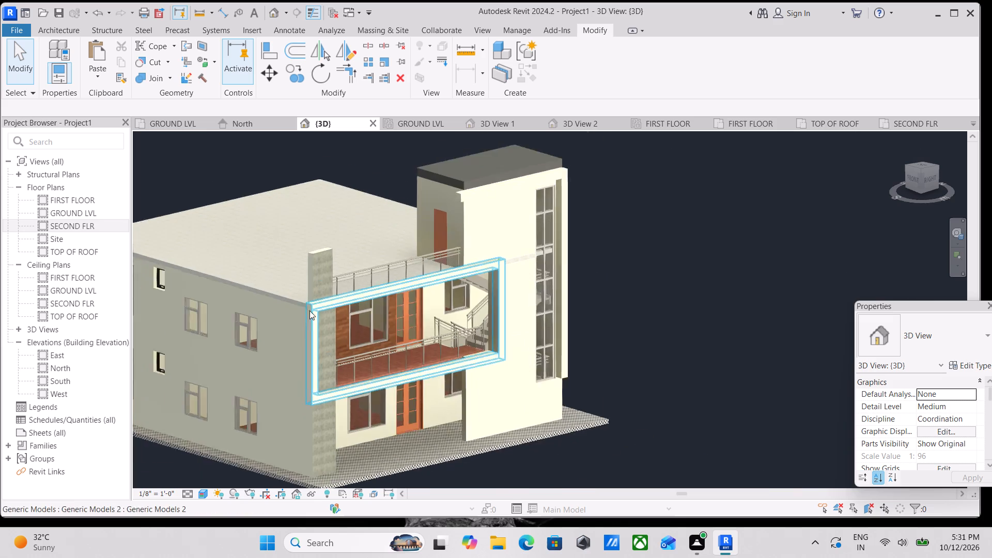
{"action": "scroll", "coordinate": [309, 311], "scroll_direction": "up", "scroll_amount": 2}
{"action": "scroll", "coordinate": [302, 281], "scroll_direction": "down", "scroll_amount": 2}
{"action": "middle_click_drag", "start_coordinate": [303, 281], "coordinate": [430, 289]}
{"action": "scroll", "coordinate": [361, 301], "scroll_direction": "up", "scroll_amount": 3}
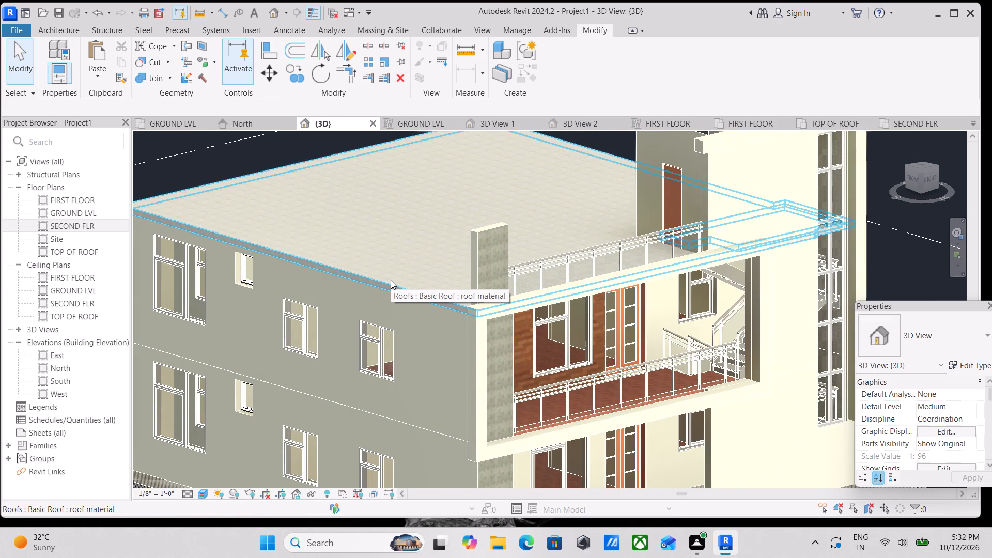
{"action": "scroll", "coordinate": [391, 280], "scroll_direction": "down", "scroll_amount": 2}
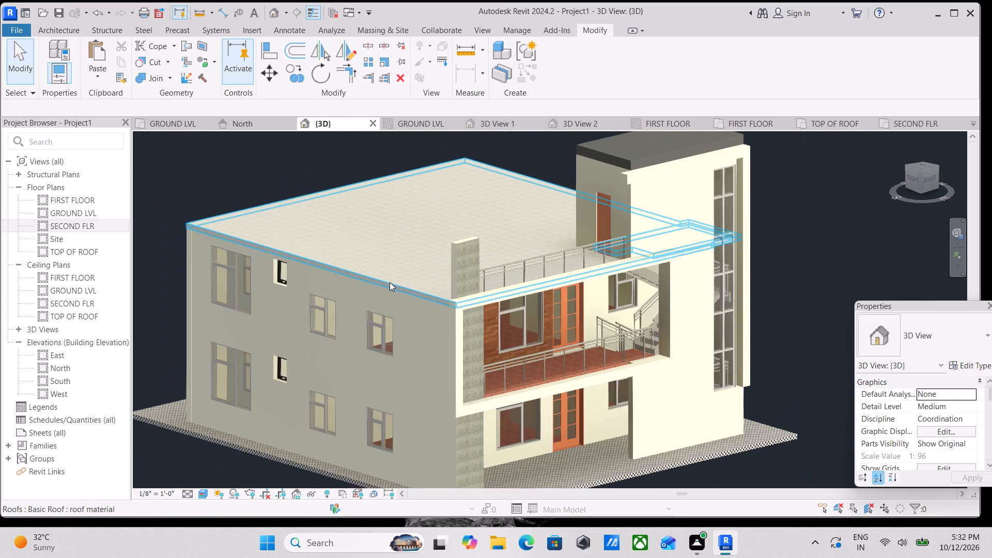
Select the main roof slab on the SECOND FLR level and set the 3D view's visual style to Shaded.
{"action": "left_click", "coordinate": [385, 282]}
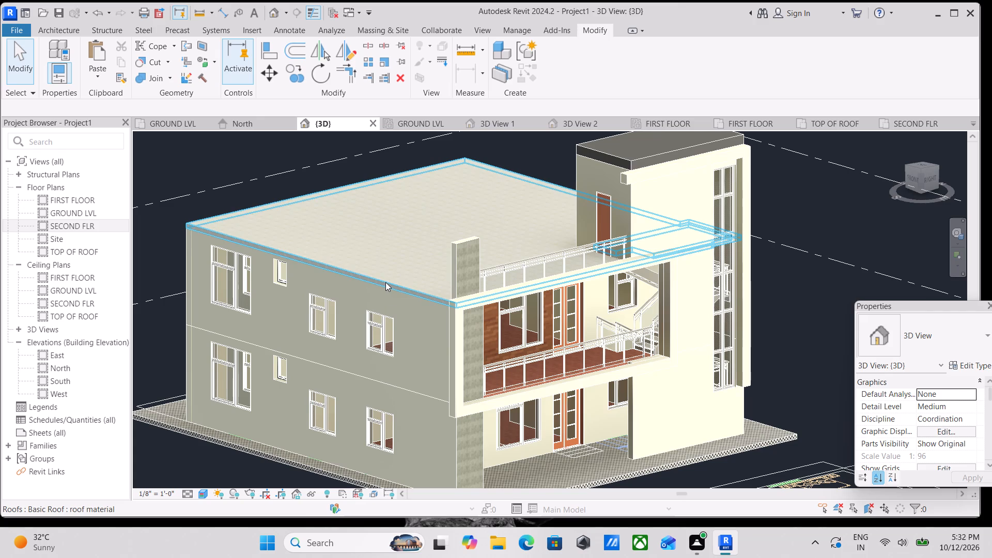
{"action": "scroll", "coordinate": [385, 282], "scroll_direction": "down", "scroll_amount": 2}
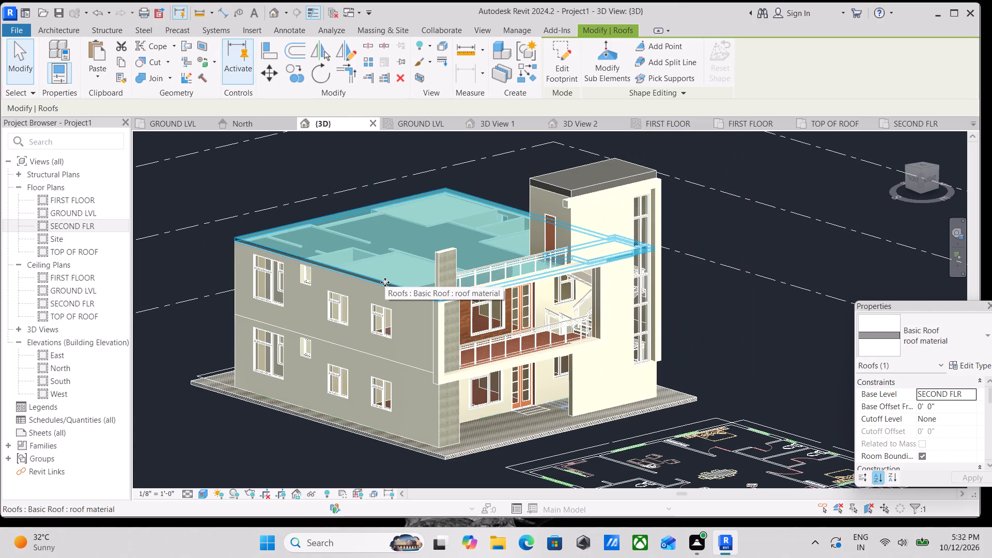
{"action": "scroll", "coordinate": [400, 281], "scroll_direction": "down", "scroll_amount": 1}
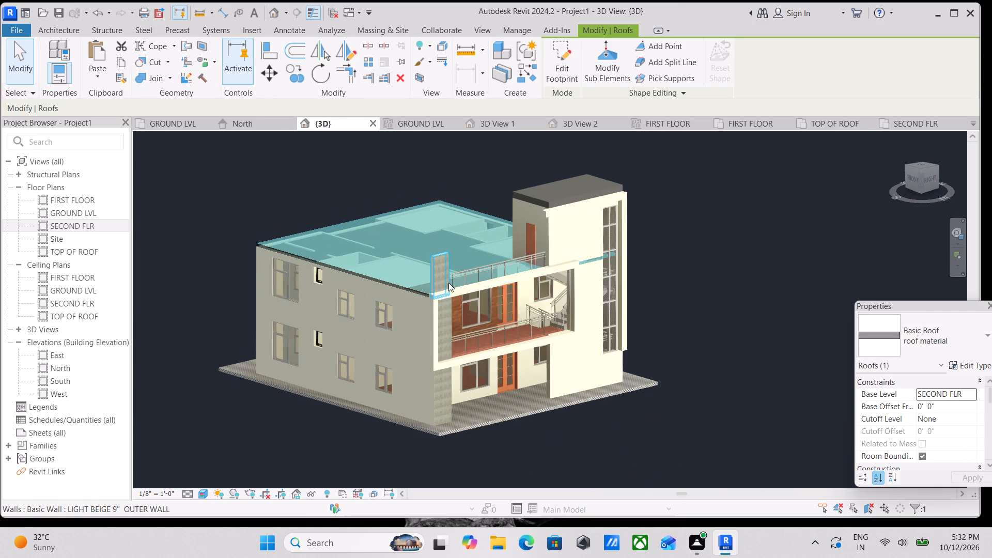
{"action": "middle_click_drag", "start_coordinate": [412, 255], "coordinate": [410, 296]}
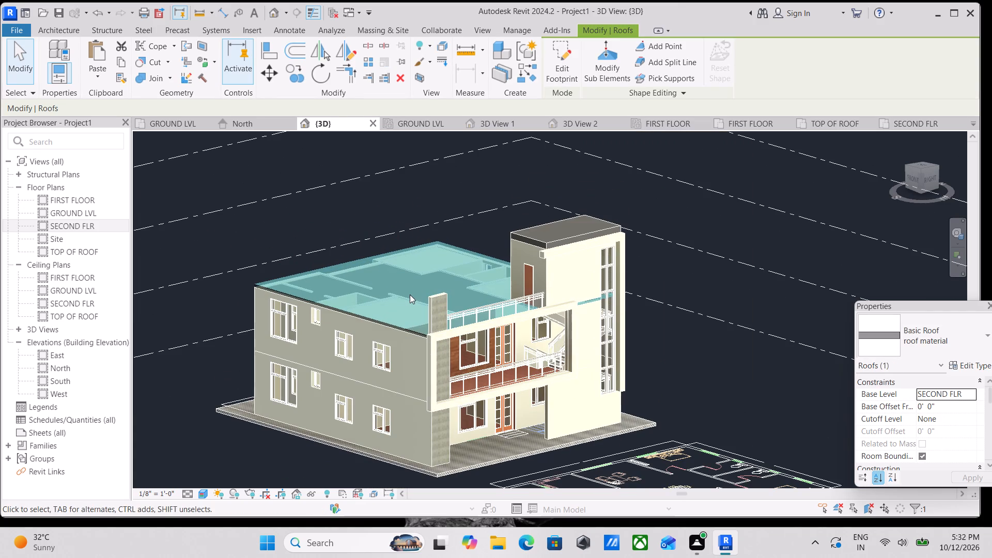
{"action": "scroll", "coordinate": [737, 297], "scroll_direction": "up", "scroll_amount": 3}
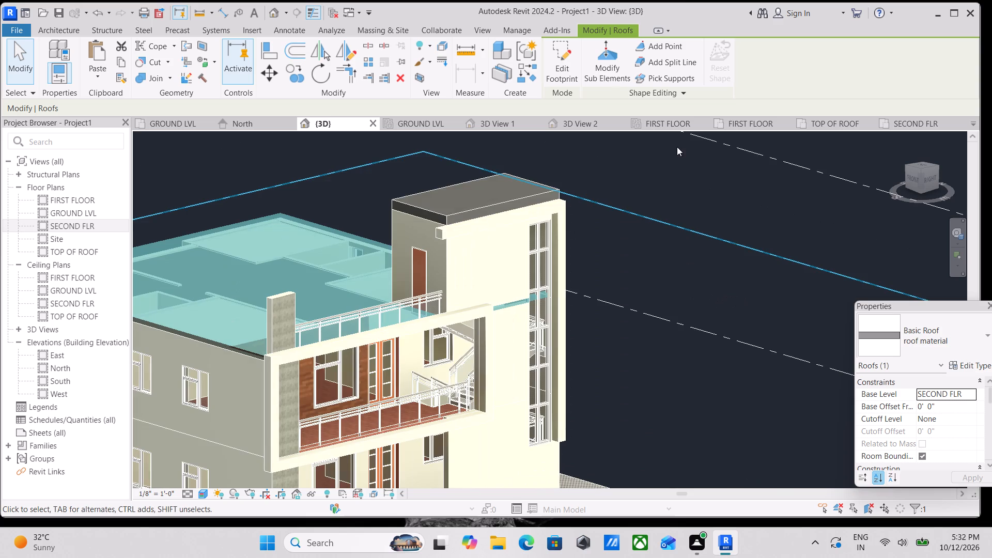
{"action": "left_click", "coordinate": [198, 492]}
{"action": "left_click", "coordinate": [227, 443]}
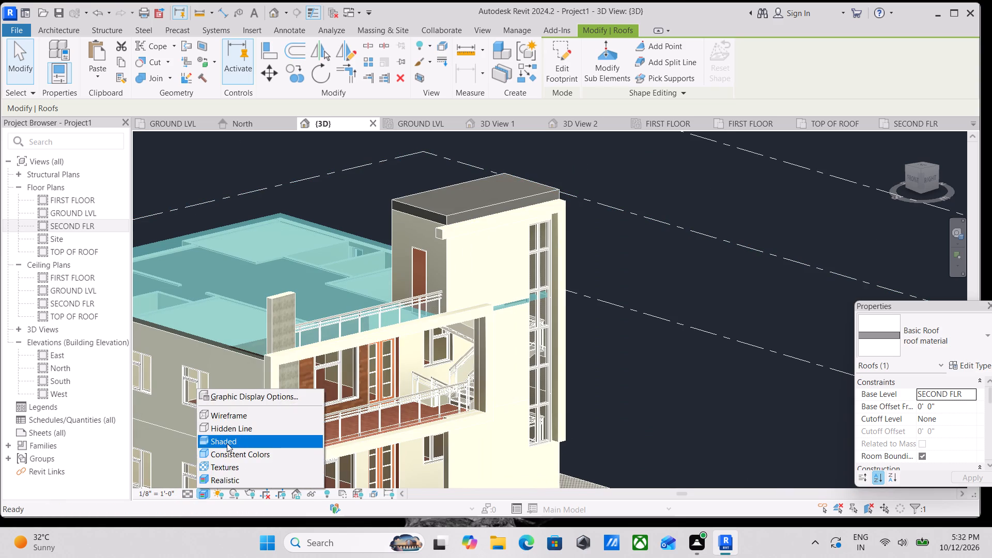
Open the selected roof's footprint sketch for editing and view it from the top.
{"action": "scroll", "coordinate": [288, 414], "scroll_direction": "down", "scroll_amount": 3}
{"action": "middle_click", "coordinate": [323, 366]}
{"action": "middle_click_drag", "start_coordinate": [323, 366], "coordinate": [329, 378], "text": "shift"}
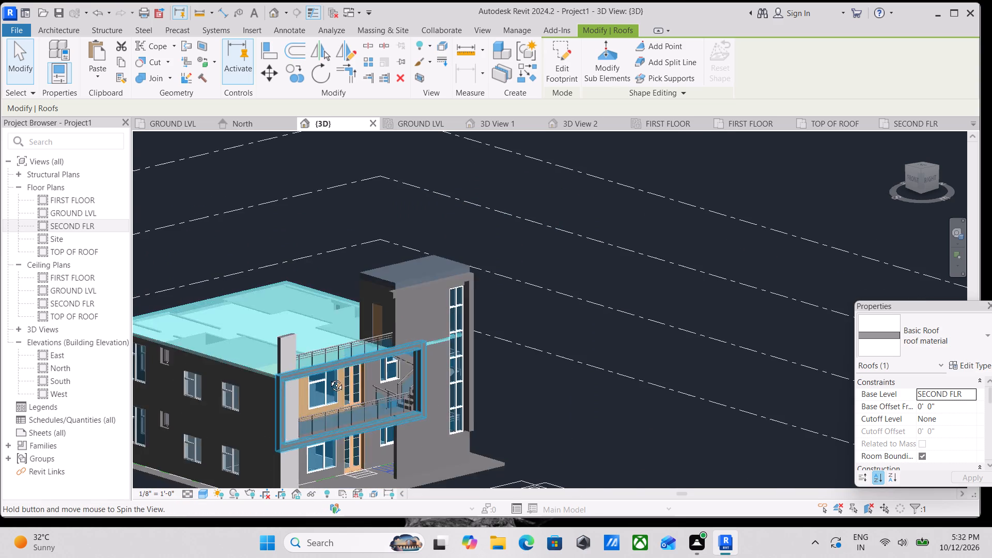
{"action": "middle_click_drag", "start_coordinate": [329, 378], "coordinate": [452, 459], "text": "shift"}
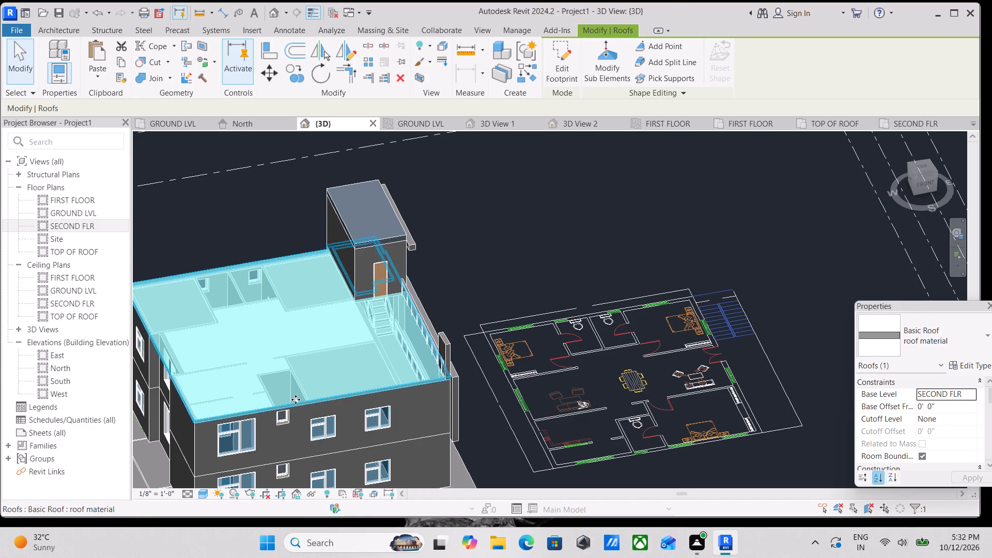
{"action": "scroll", "coordinate": [296, 399], "scroll_direction": "down", "scroll_amount": 1}
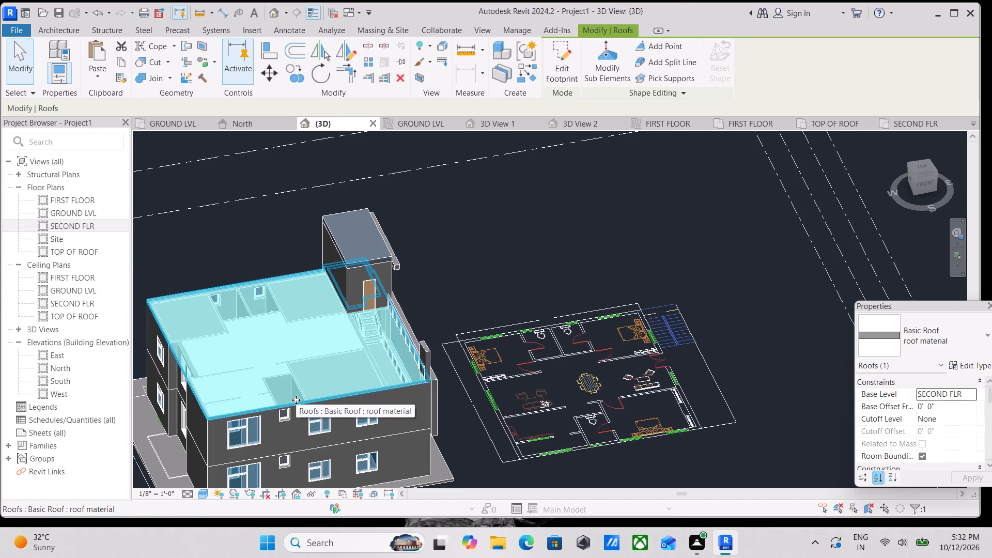
{"action": "middle_click_drag", "start_coordinate": [296, 398], "coordinate": [351, 457]}
{"action": "middle_click_drag", "start_coordinate": [357, 405], "coordinate": [365, 415], "text": "shift"}
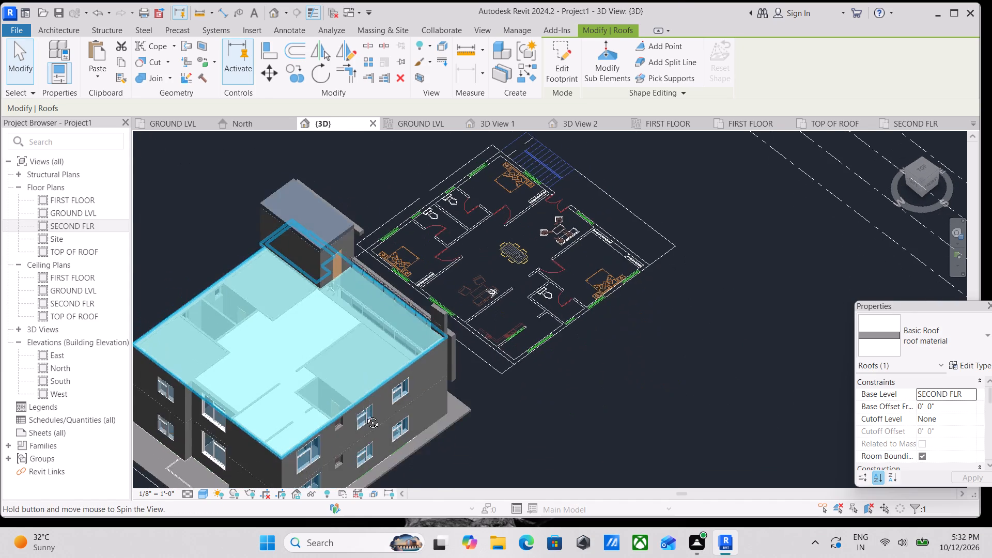
{"action": "middle_click_drag", "start_coordinate": [365, 415], "coordinate": [371, 422], "text": "shift"}
{"action": "left_click", "coordinate": [551, 67]}
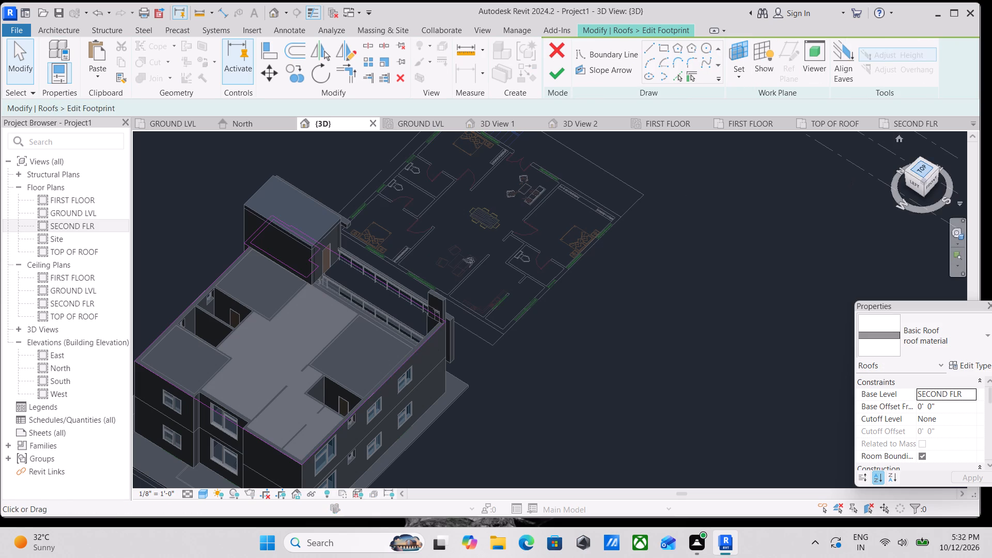
{"action": "left_click", "coordinate": [924, 173]}
Move the roof's long boundary line beside the master bedroom, toilet and utility 9" inward to the outer wall's inner face.
{"action": "scroll", "coordinate": [551, 377], "scroll_direction": "up", "scroll_amount": 5}
{"action": "middle_click_drag", "start_coordinate": [534, 367], "coordinate": [531, 360]}
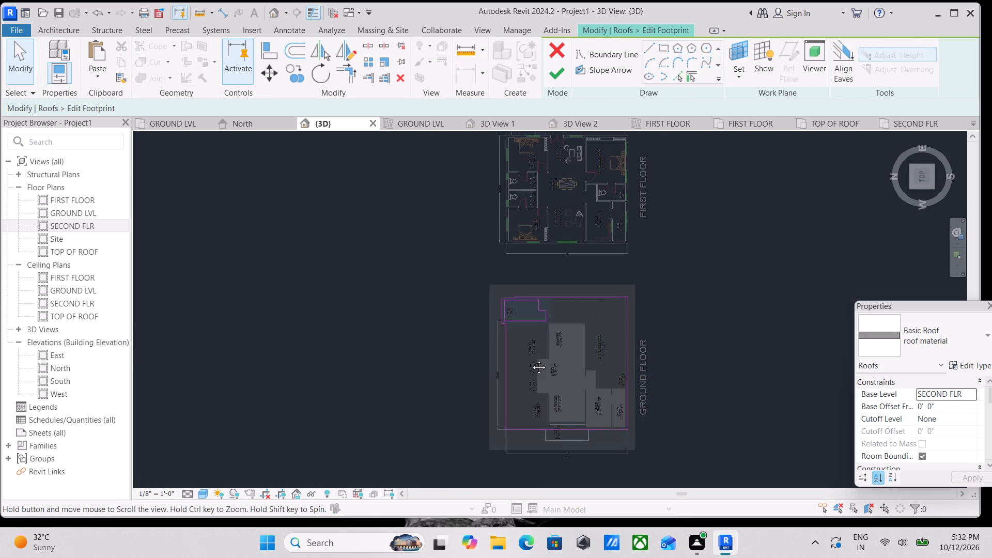
{"action": "middle_click_drag", "start_coordinate": [531, 360], "coordinate": [495, 266]}
{"action": "scroll", "coordinate": [615, 283], "scroll_direction": "up", "scroll_amount": 3}
{"action": "scroll", "coordinate": [566, 341], "scroll_direction": "up", "scroll_amount": 2}
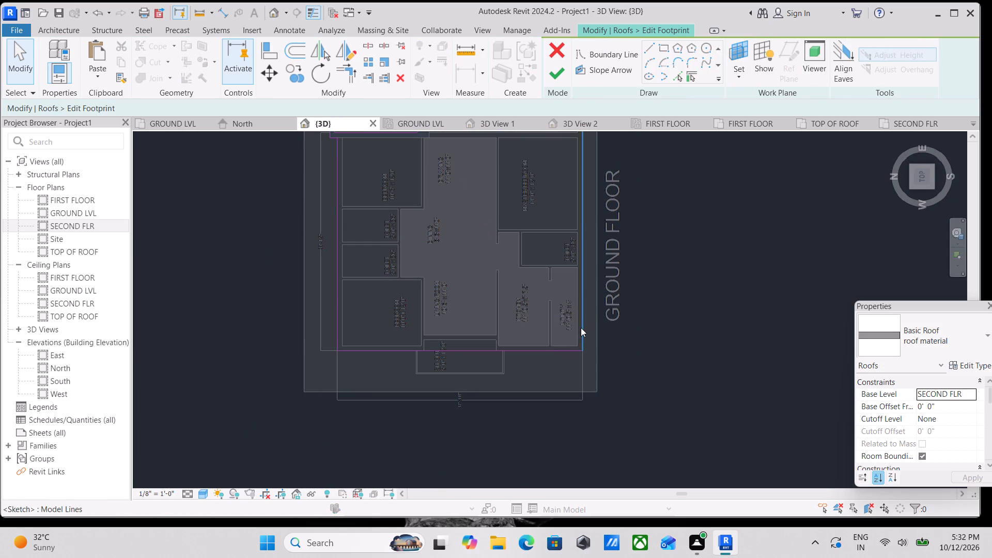
{"action": "left_click", "coordinate": [581, 325]}
{"action": "scroll", "coordinate": [580, 326], "scroll_direction": "up", "scroll_amount": 2}
{"action": "middle_click_drag", "start_coordinate": [594, 302], "coordinate": [572, 334]}
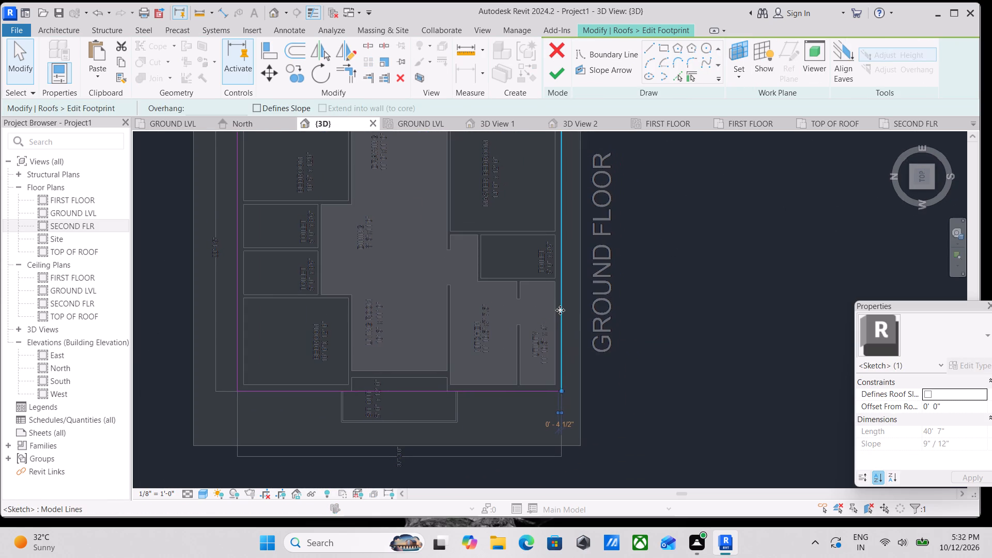
{"action": "scroll", "coordinate": [562, 300], "scroll_direction": "up", "scroll_amount": 2}
{"action": "middle_click_drag", "start_coordinate": [572, 259], "coordinate": [531, 308]}
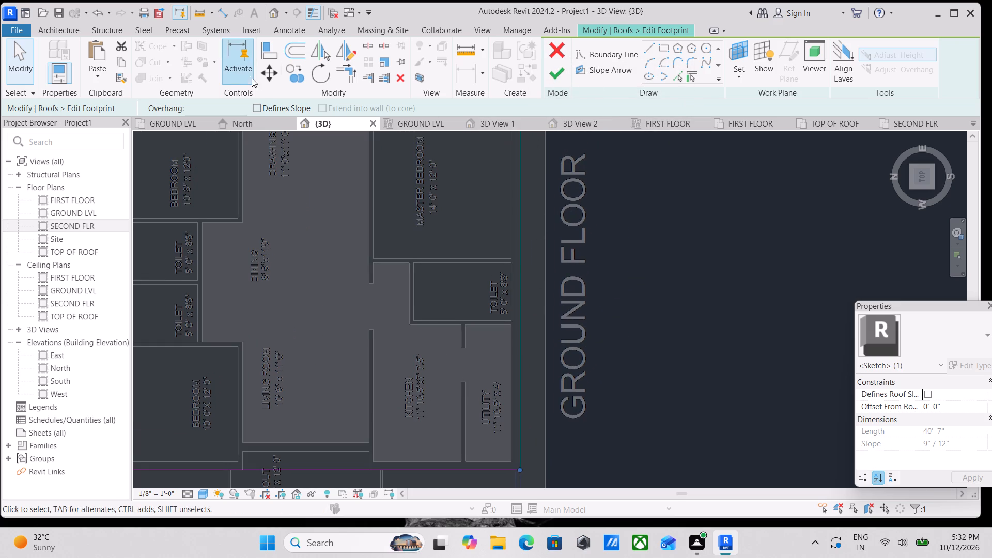
{"action": "left_click", "coordinate": [271, 82]}
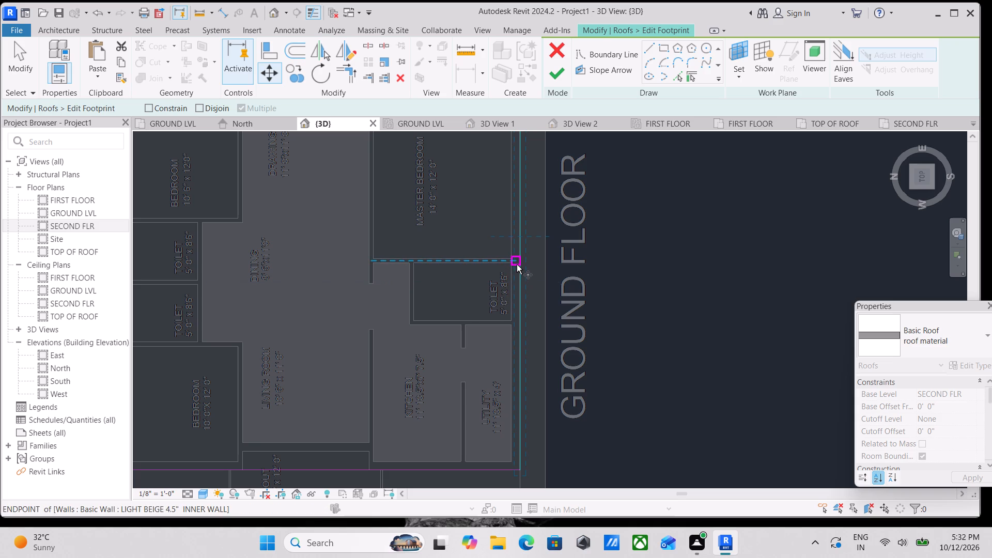
{"action": "left_click", "coordinate": [521, 255]}
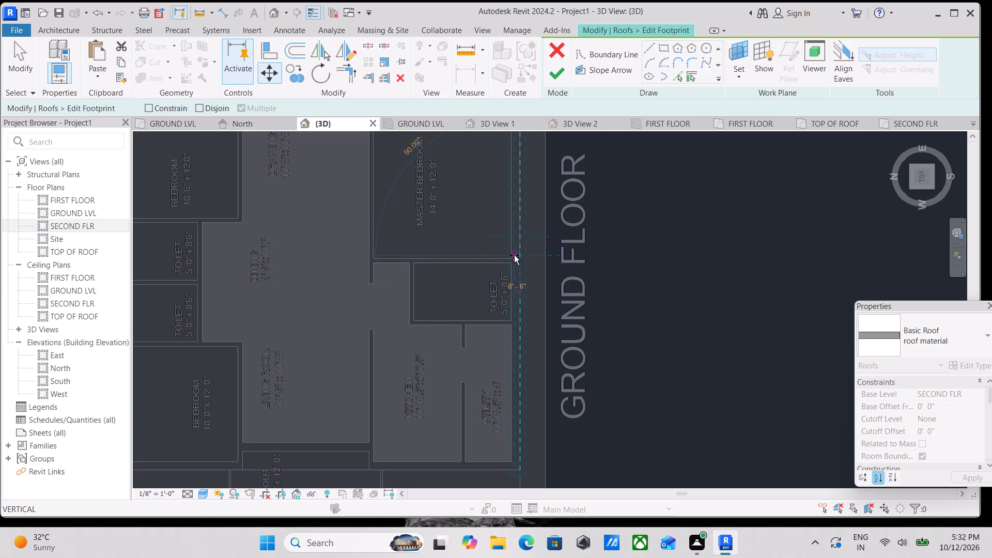
{"action": "left_click", "coordinate": [512, 256]}
Move the roof boundary line beside the kitchen and utility 9" inward to the inner face of the outer wall.
{"action": "scroll", "coordinate": [512, 256], "scroll_direction": "down", "scroll_amount": 3}
{"action": "middle_click_drag", "start_coordinate": [481, 354], "coordinate": [495, 282]}
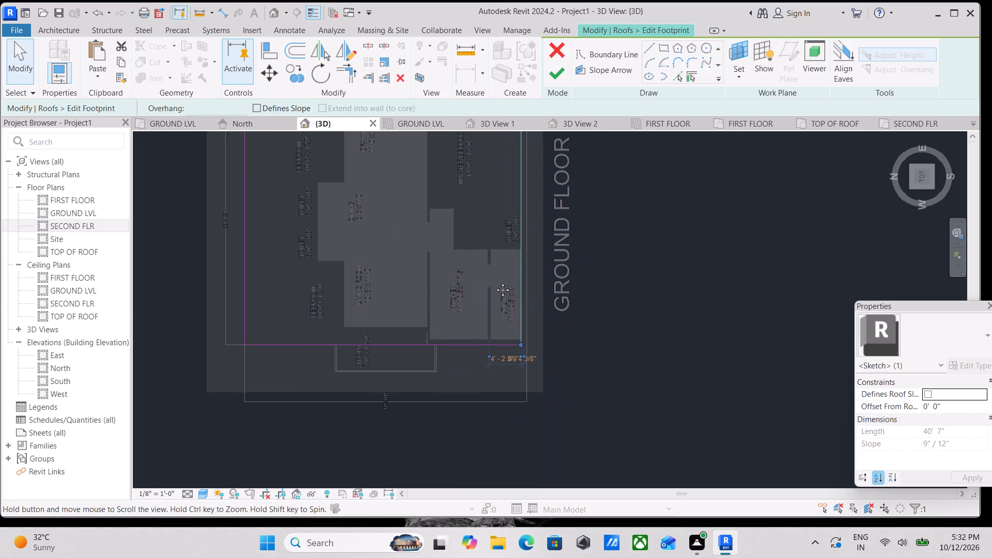
{"action": "middle_click_drag", "start_coordinate": [495, 282], "coordinate": [495, 281]}
{"action": "scroll", "coordinate": [383, 370], "scroll_direction": "up", "scroll_amount": 6}
{"action": "left_click", "coordinate": [477, 300]}
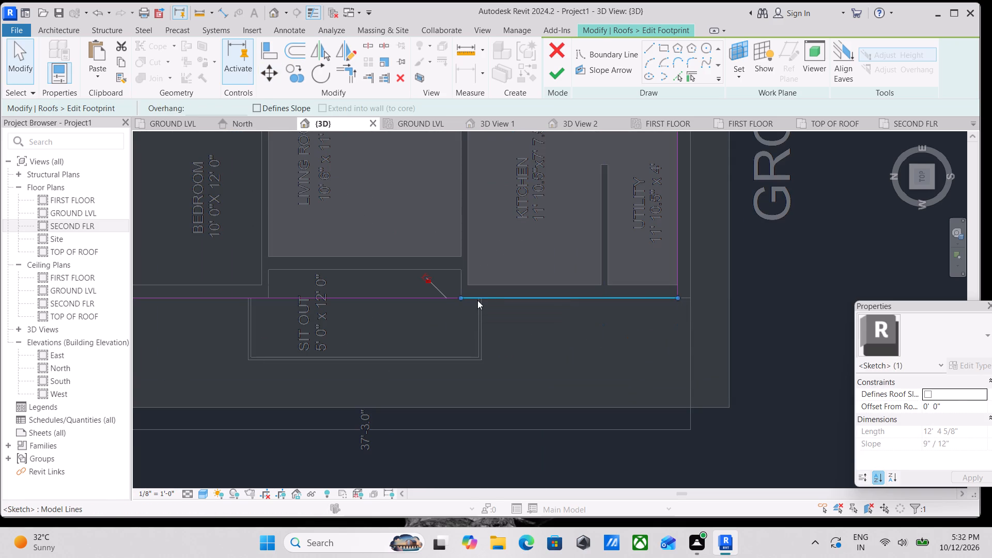
{"action": "scroll", "coordinate": [501, 307], "scroll_direction": "up", "scroll_amount": 3}
{"action": "scroll", "coordinate": [513, 264], "scroll_direction": "down", "scroll_amount": 1}
{"action": "middle_click_drag", "start_coordinate": [513, 264], "coordinate": [500, 299]}
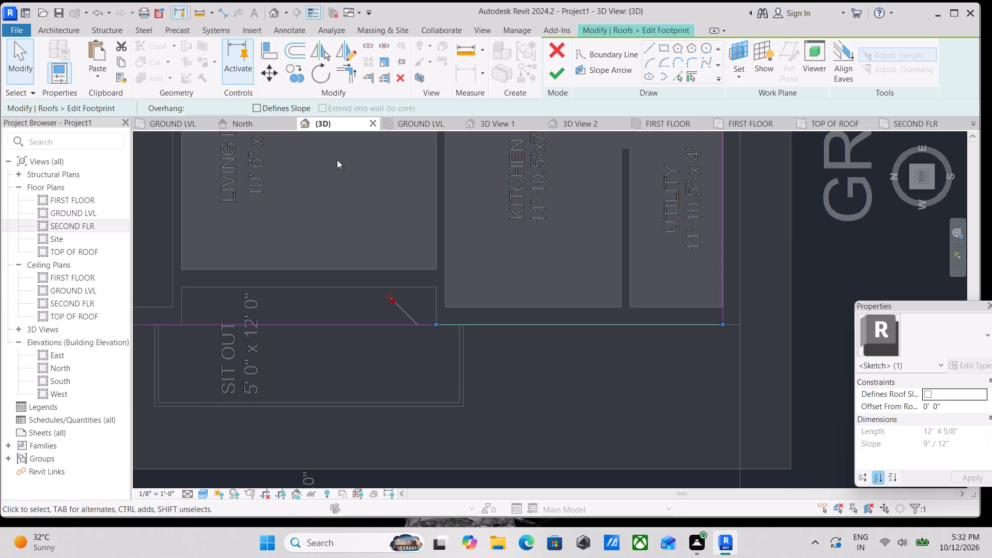
{"action": "left_click", "coordinate": [270, 75]}
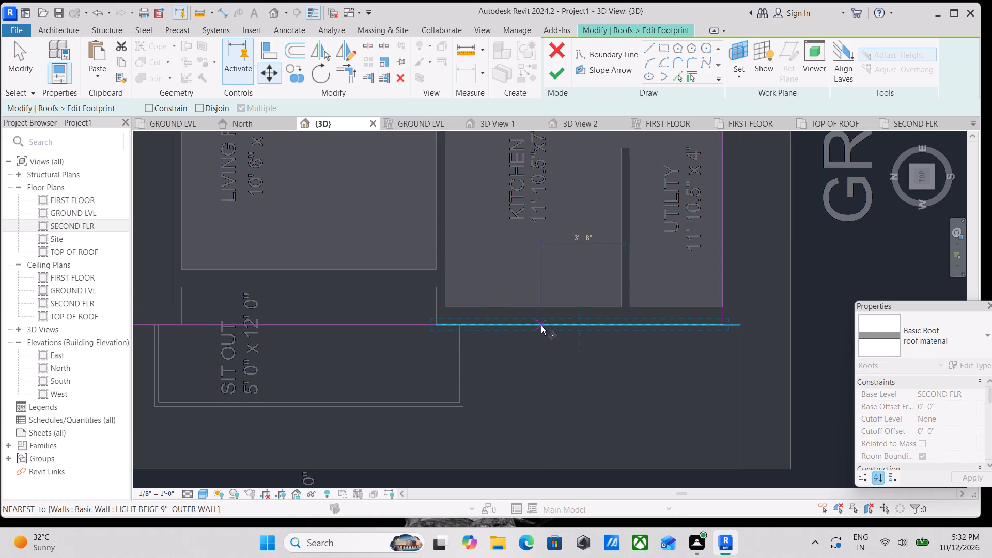
{"action": "left_click", "coordinate": [542, 325]}
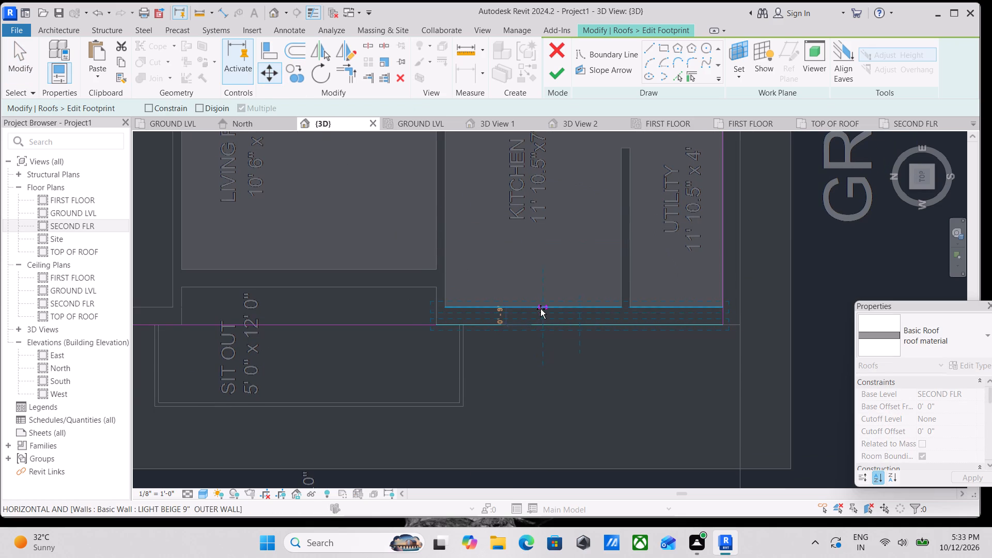
{"action": "left_click", "coordinate": [540, 309]}
{"action": "scroll", "coordinate": [479, 307], "scroll_direction": "down", "scroll_amount": 3}
{"action": "middle_click_drag", "start_coordinate": [446, 304], "coordinate": [492, 275]}
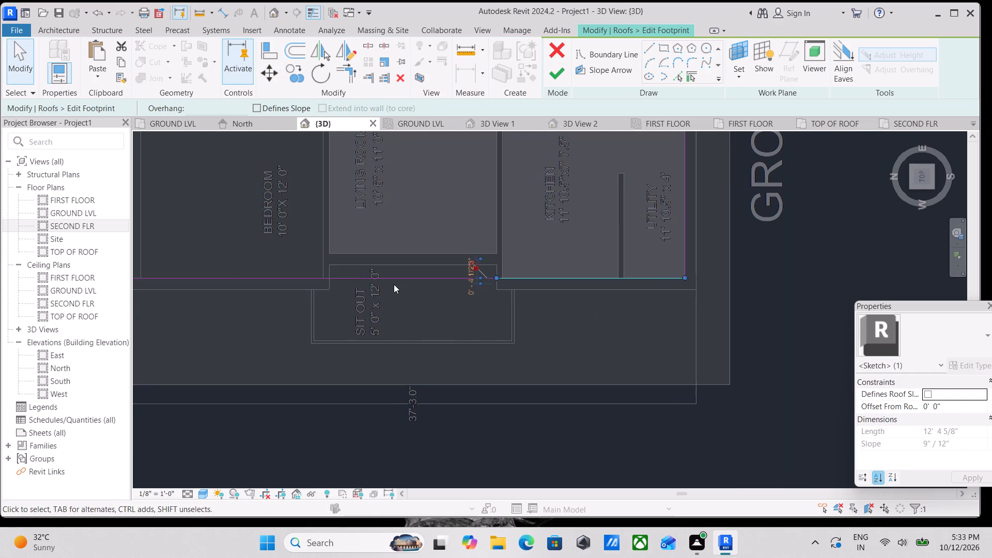
{"action": "scroll", "coordinate": [394, 284], "scroll_direction": "down", "scroll_amount": 1}
{"action": "middle_click_drag", "start_coordinate": [394, 284], "coordinate": [476, 261]}
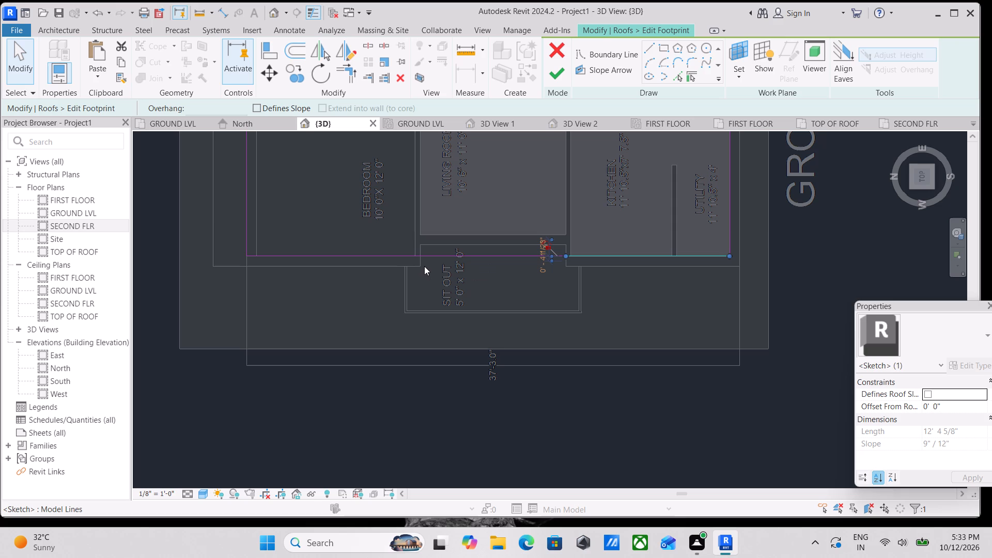
{"action": "middle_click_drag", "start_coordinate": [429, 273], "coordinate": [457, 310]}
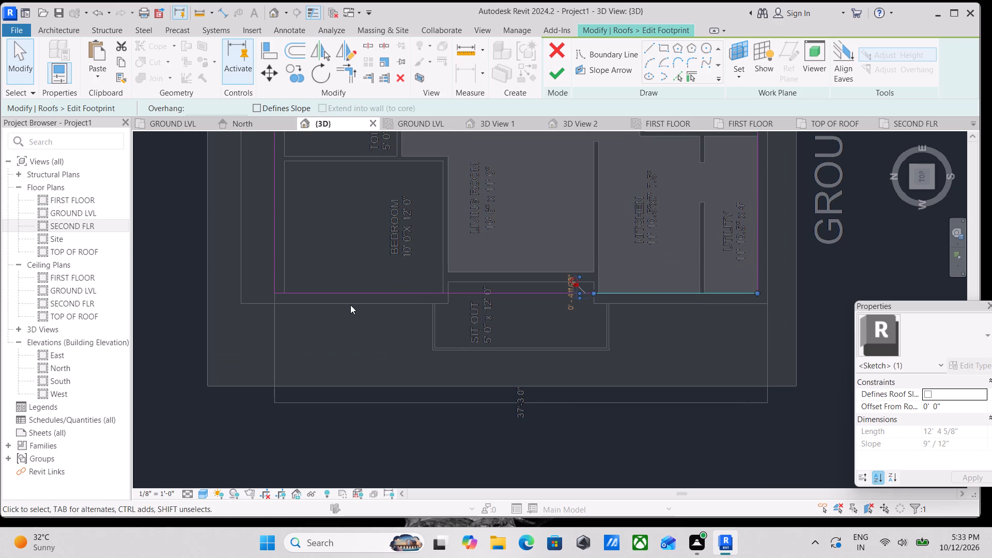
Shorten the roof boundary line across the bedroom and sit out to 12' 9", ending it at the bedroom's inner wall corner.
{"action": "middle_click_drag", "start_coordinate": [346, 304], "coordinate": [368, 326]}
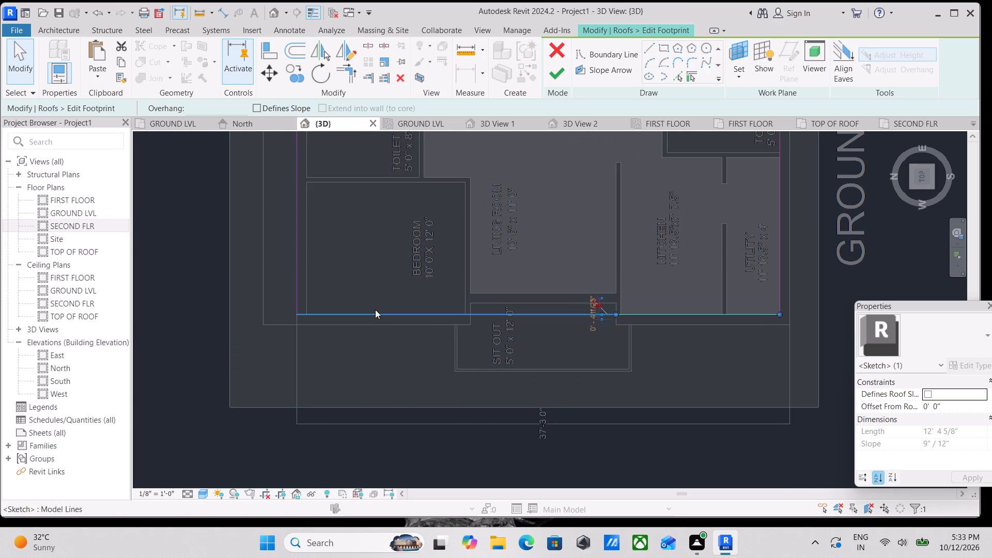
{"action": "left_click", "coordinate": [392, 312]}
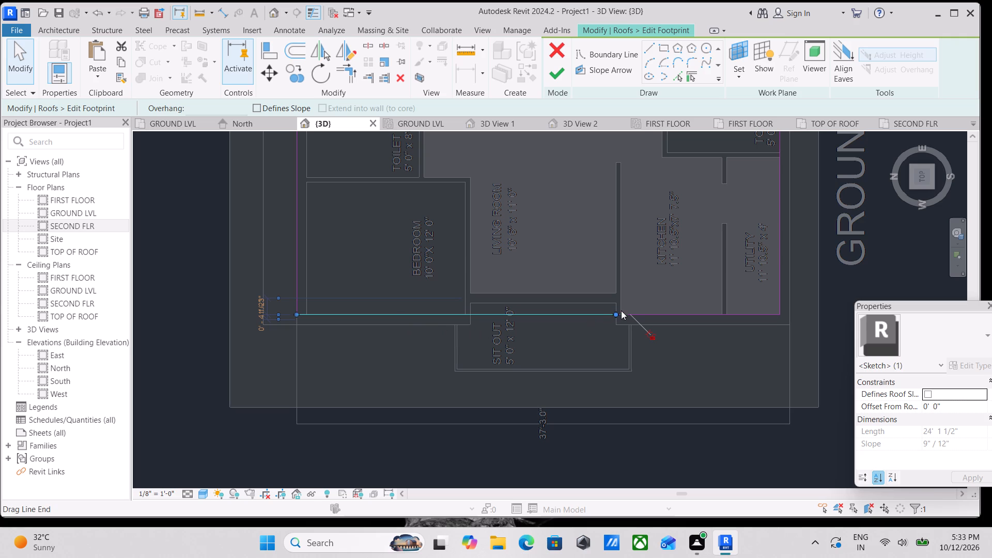
{"action": "left_click_drag", "start_coordinate": [617, 315], "coordinate": [486, 313]}
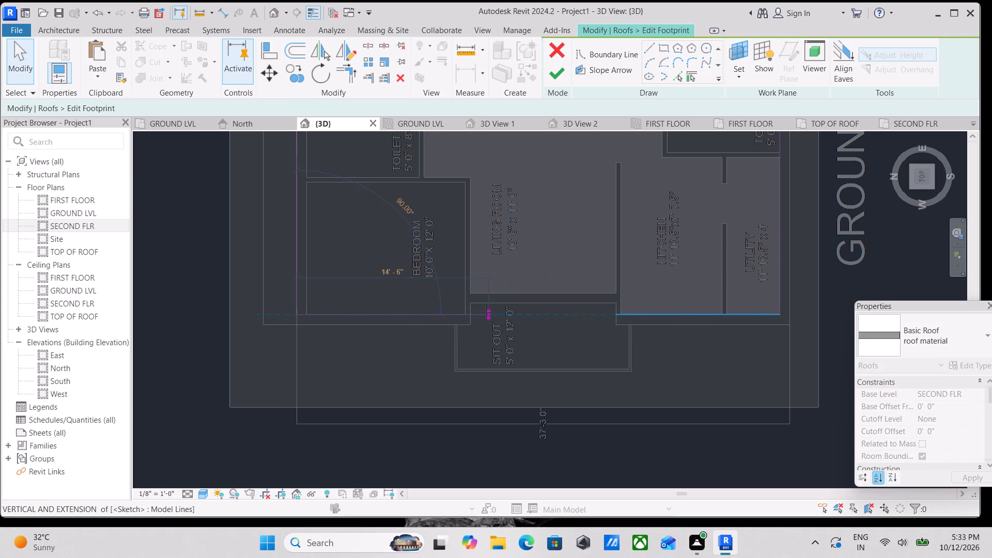
{"action": "left_click_drag", "start_coordinate": [486, 313], "coordinate": [463, 315]}
{"action": "scroll", "coordinate": [465, 312], "scroll_direction": "up", "scroll_amount": 3}
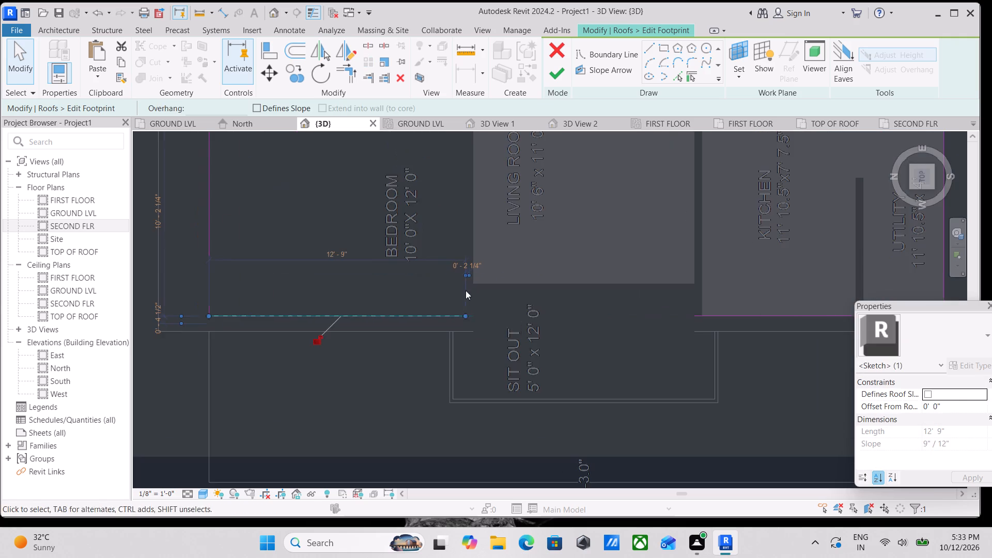
{"action": "scroll", "coordinate": [461, 267], "scroll_direction": "down", "scroll_amount": 3}
{"action": "middle_click_drag", "start_coordinate": [456, 266], "coordinate": [446, 312]}
{"action": "key", "text": "Escape"}
{"action": "scroll", "coordinate": [330, 336], "scroll_direction": "up", "scroll_amount": 1}
{"action": "scroll", "coordinate": [412, 323], "scroll_direction": "down", "scroll_amount": 1}
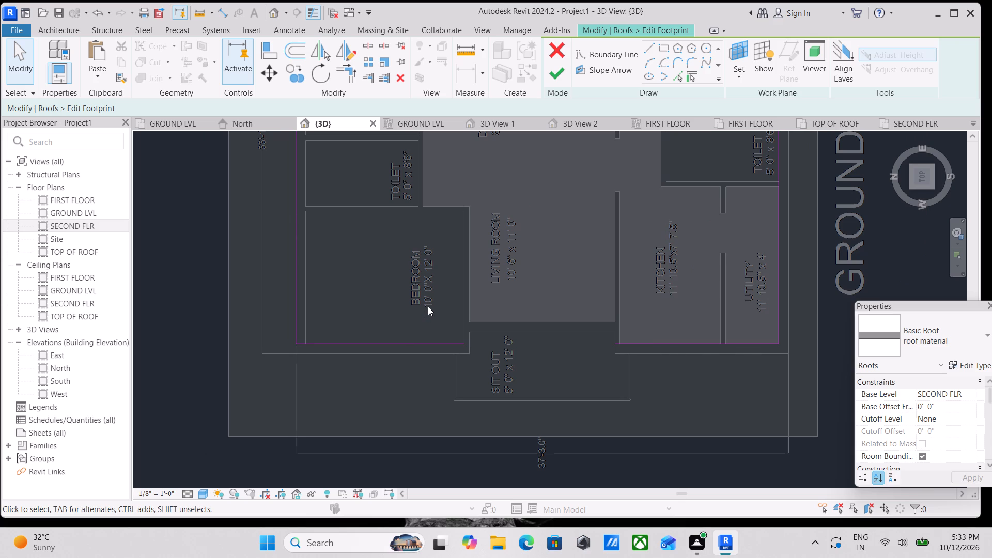
Draw boundary lines stepping around the sit out, with an 11' 4 1/2" run along the living room's inner wall face, and finish the footprint.
{"action": "middle_click_drag", "start_coordinate": [428, 307], "coordinate": [429, 326]}
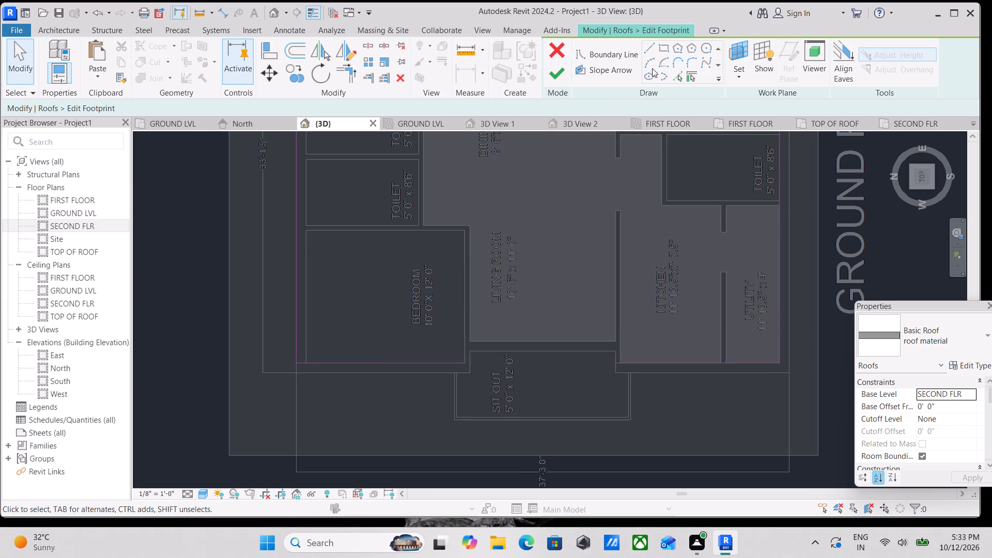
{"action": "left_click", "coordinate": [652, 50]}
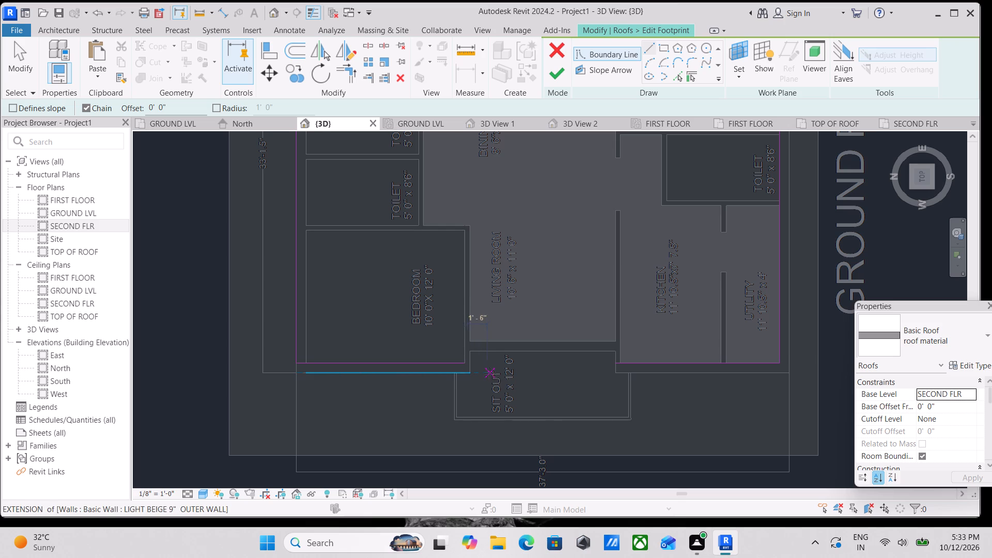
{"action": "scroll", "coordinate": [475, 362], "scroll_direction": "up", "scroll_amount": 3}
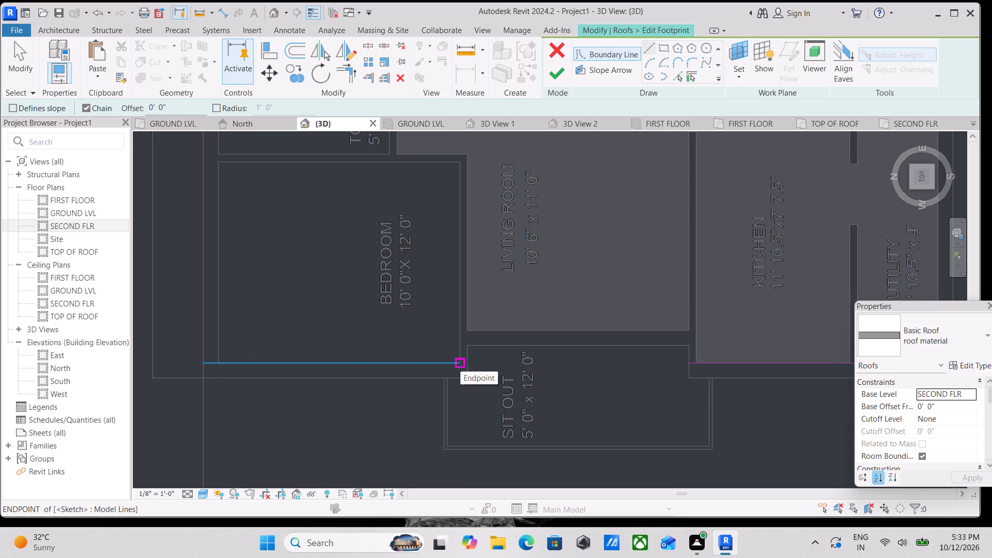
{"action": "left_click", "coordinate": [460, 366]}
{"action": "left_click", "coordinate": [458, 331]}
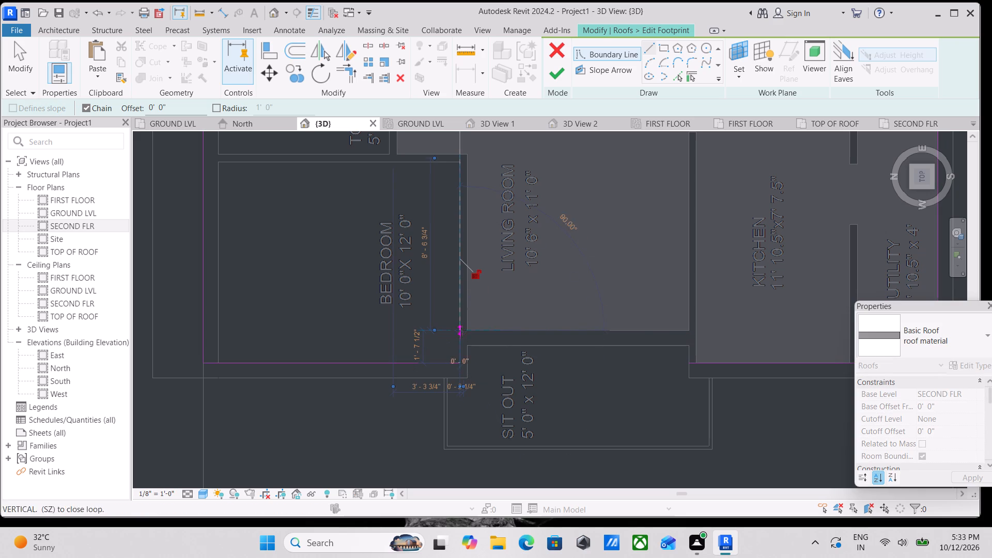
{"action": "left_click", "coordinate": [692, 331]}
{"action": "left_click", "coordinate": [693, 362]}
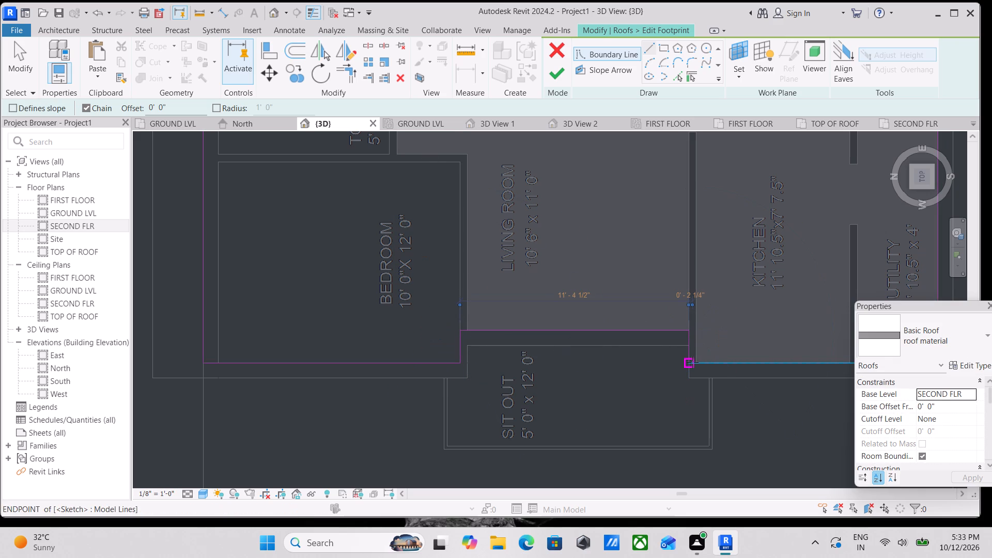
{"action": "key", "text": "Escape"}
{"action": "left_click", "coordinate": [556, 78]}
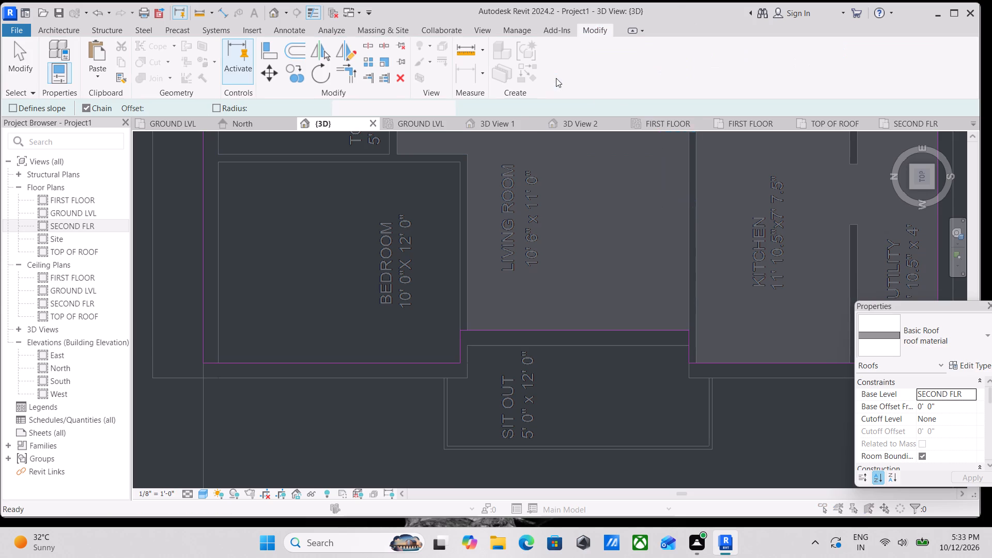
Examine the reshaped main roof, its stepped edge above the sit out and the windows on the surrounding facades in 3D.
{"action": "left_click", "coordinate": [603, 158]}
{"action": "scroll", "coordinate": [603, 158], "scroll_direction": "down", "scroll_amount": 4}
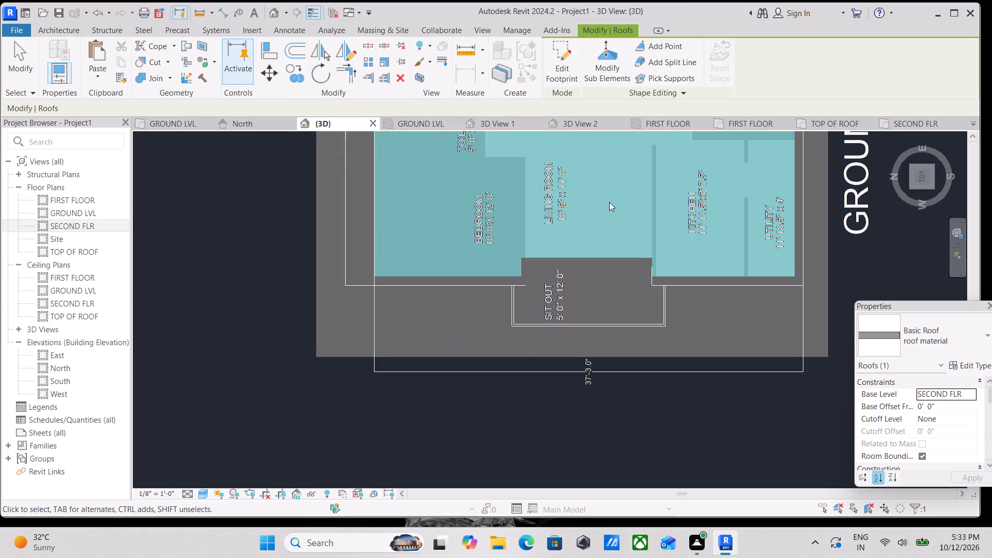
{"action": "key", "text": "Escape"}
{"action": "scroll", "coordinate": [632, 220], "scroll_direction": "down", "scroll_amount": 2}
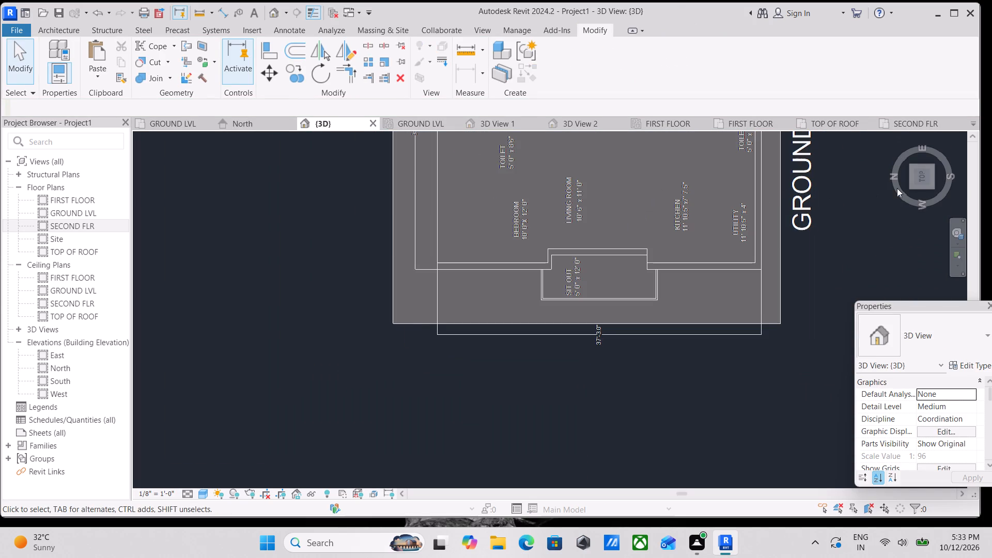
{"action": "left_click", "coordinate": [932, 188]}
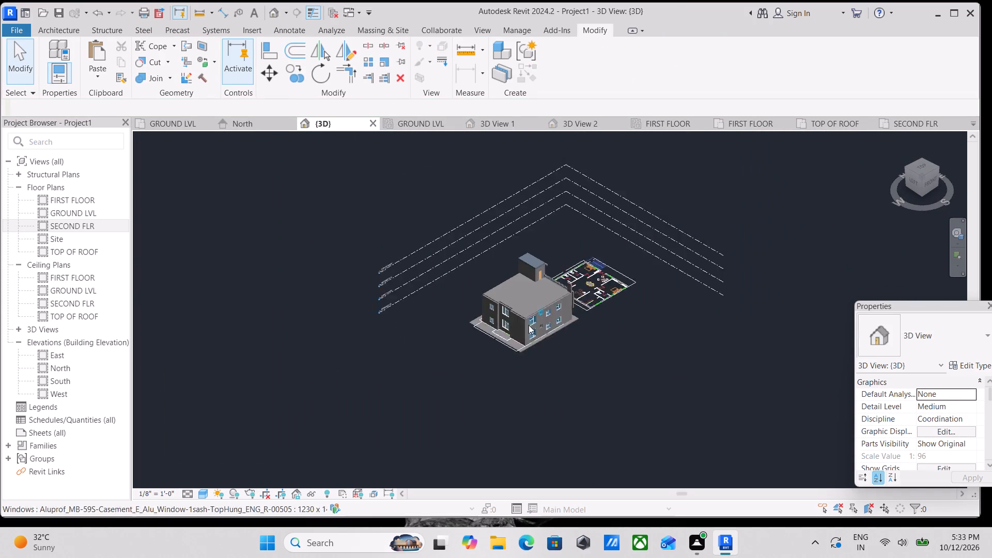
{"action": "scroll", "coordinate": [522, 330], "scroll_direction": "up", "scroll_amount": 8}
{"action": "scroll", "coordinate": [450, 369], "scroll_direction": "up", "scroll_amount": 4}
{"action": "scroll", "coordinate": [514, 346], "scroll_direction": "up", "scroll_amount": 4}
{"action": "scroll", "coordinate": [519, 325], "scroll_direction": "down", "scroll_amount": 2}
{"action": "middle_click_drag", "start_coordinate": [519, 325], "coordinate": [593, 325]}
{"action": "scroll", "coordinate": [625, 311], "scroll_direction": "down", "scroll_amount": 1}
{"action": "middle_click_drag", "start_coordinate": [626, 311], "coordinate": [646, 293]}
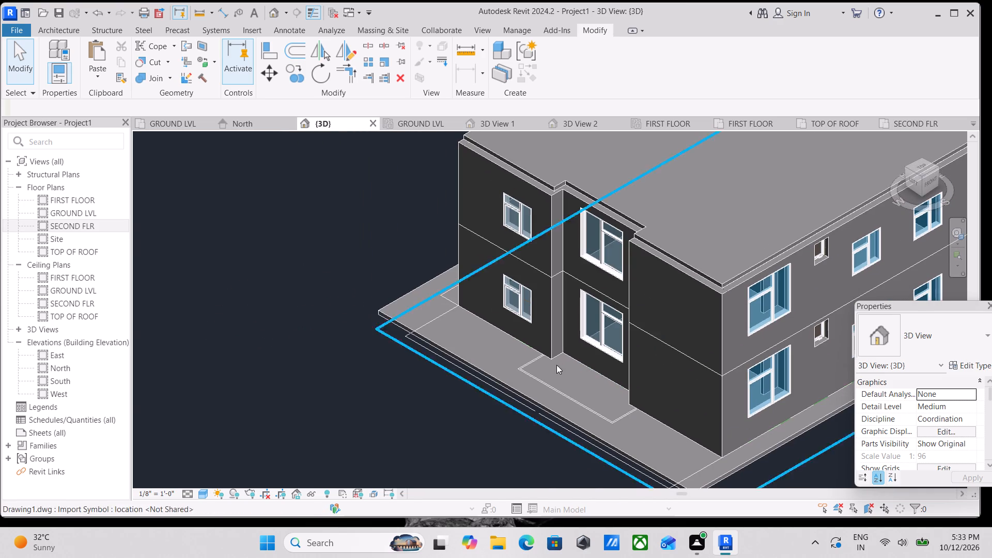
{"action": "scroll", "coordinate": [564, 358], "scroll_direction": "up", "scroll_amount": 3}
{"action": "scroll", "coordinate": [613, 335], "scroll_direction": "down", "scroll_amount": 2}
{"action": "middle_click_drag", "start_coordinate": [614, 335], "coordinate": [624, 346]}
{"action": "scroll", "coordinate": [625, 349], "scroll_direction": "down", "scroll_amount": 3}
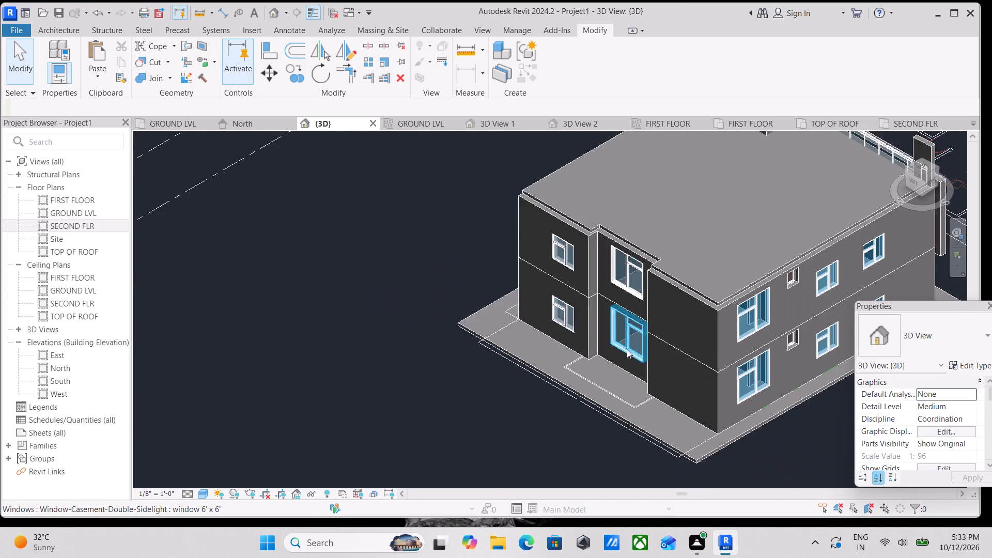
{"action": "scroll", "coordinate": [628, 350], "scroll_direction": "down", "scroll_amount": 2}
{"action": "middle_click_drag", "start_coordinate": [629, 350], "coordinate": [621, 369]}
{"action": "scroll", "coordinate": [621, 369], "scroll_direction": "up", "scroll_amount": 1}
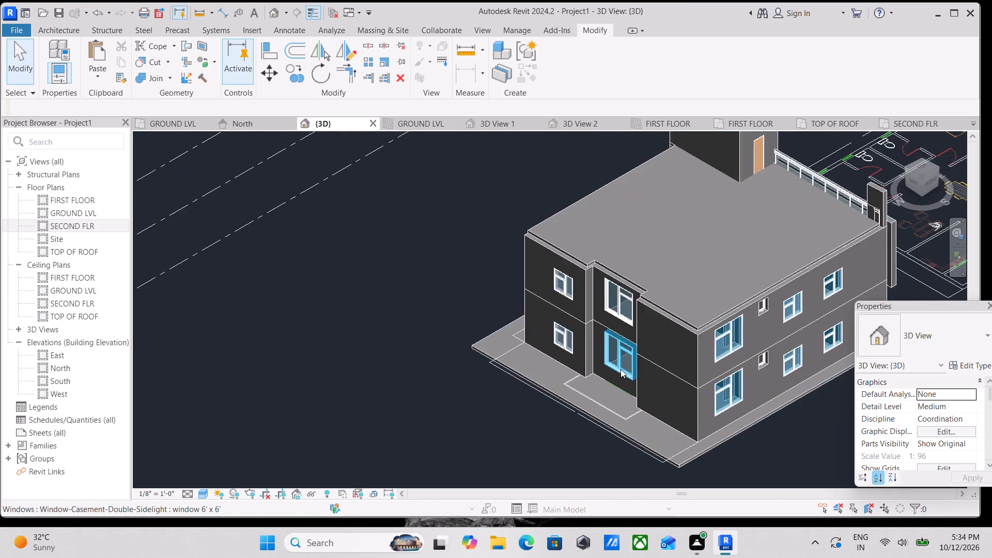
{"action": "scroll", "coordinate": [621, 369], "scroll_direction": "down", "scroll_amount": 3}
{"action": "scroll", "coordinate": [617, 370], "scroll_direction": "up", "scroll_amount": 8}
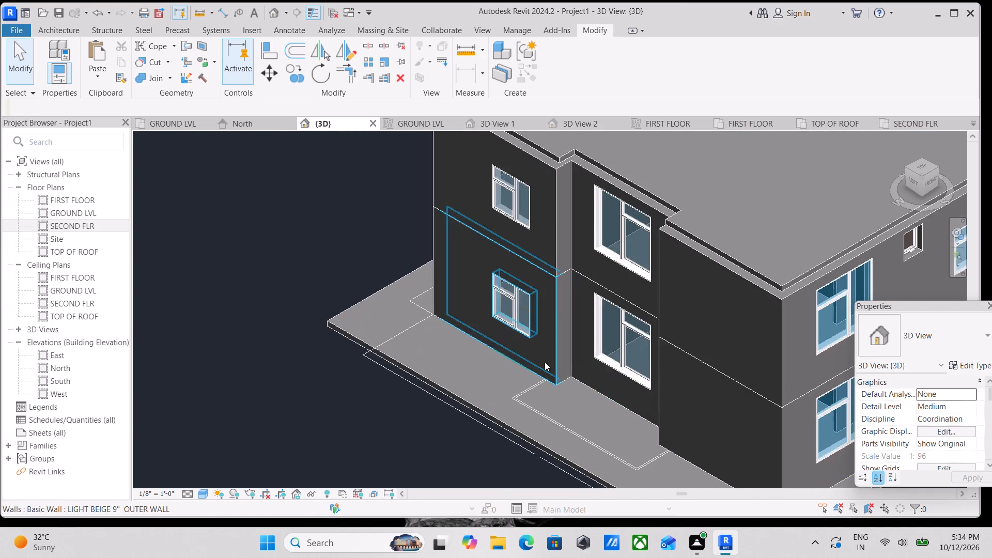
{"action": "scroll", "coordinate": [547, 362], "scroll_direction": "up", "scroll_amount": 4}
{"action": "middle_click", "coordinate": [584, 378]}
{"action": "scroll", "coordinate": [622, 346], "scroll_direction": "down", "scroll_amount": 2}
{"action": "middle_click_drag", "start_coordinate": [624, 346], "coordinate": [578, 374]}
{"action": "left_click", "coordinate": [616, 390]}
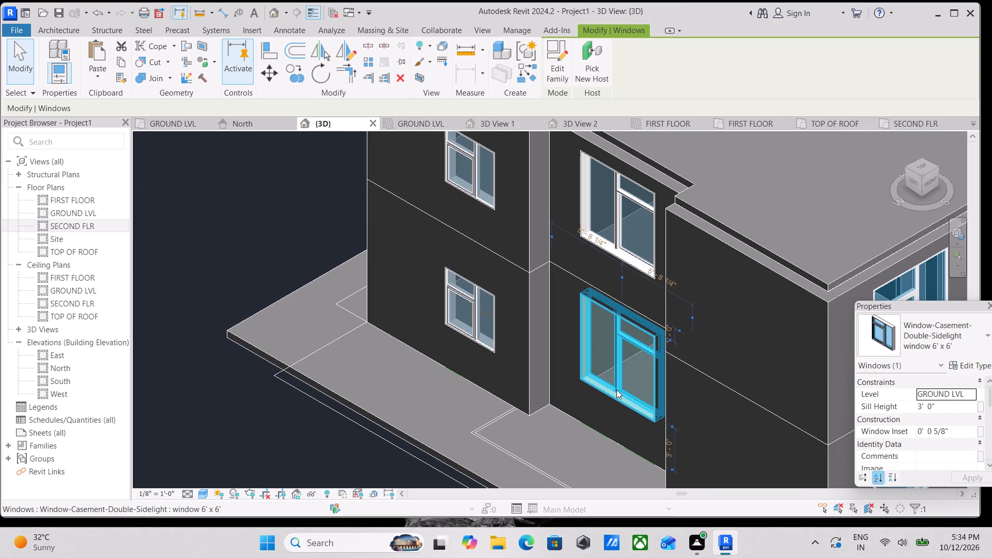
{"action": "scroll", "coordinate": [616, 390], "scroll_direction": "down", "scroll_amount": 2}
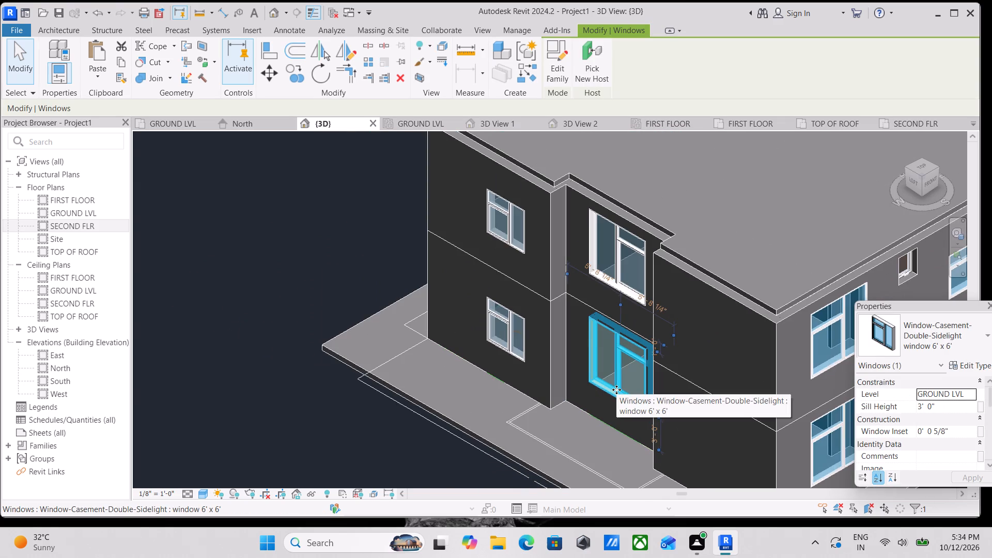
{"action": "scroll", "coordinate": [616, 390], "scroll_direction": "down", "scroll_amount": 5}
{"action": "middle_click_drag", "start_coordinate": [616, 389], "coordinate": [591, 376]}
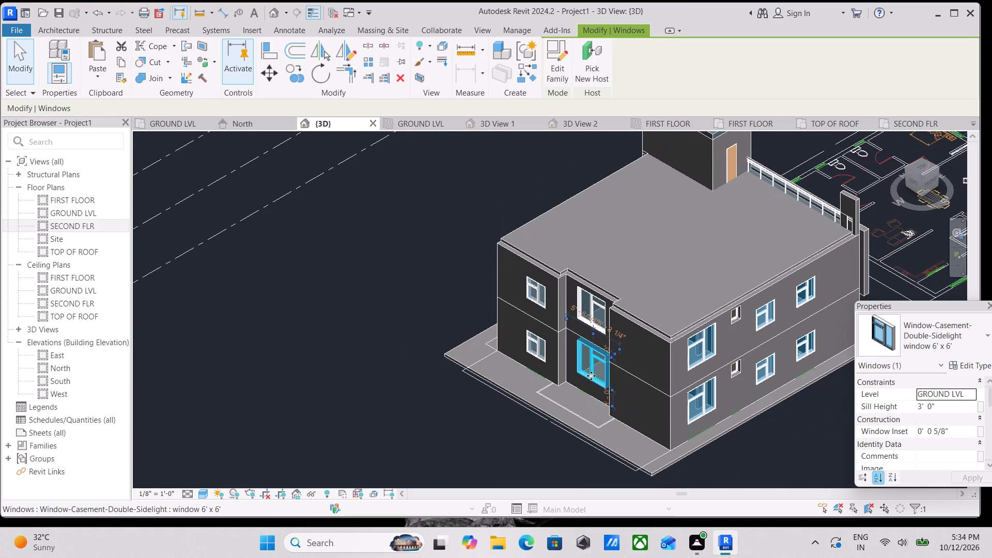
{"action": "key", "text": "Escape"}
{"action": "scroll", "coordinate": [586, 302], "scroll_direction": "up", "scroll_amount": 3}
{"action": "key", "text": "Escape"}
{"action": "scroll", "coordinate": [599, 276], "scroll_direction": "down", "scroll_amount": 1}
{"action": "middle_click_drag", "start_coordinate": [599, 276], "coordinate": [585, 332]}
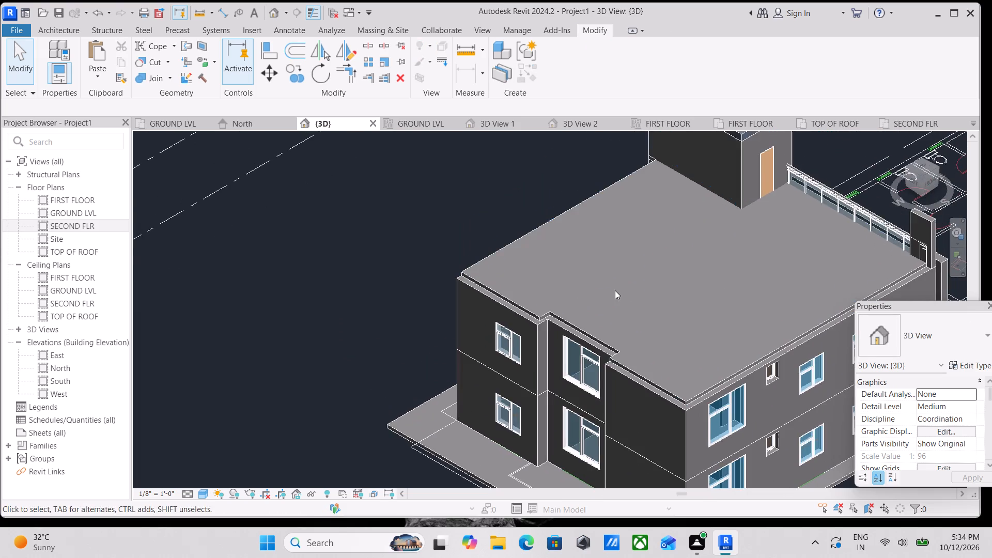
{"action": "middle_click_drag", "start_coordinate": [615, 290], "coordinate": [570, 340]}
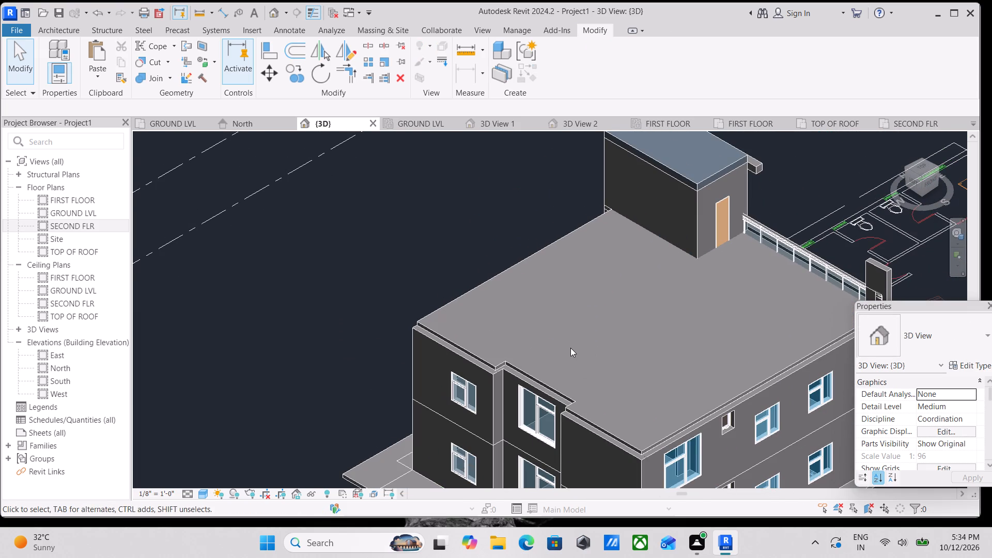
{"action": "middle_click_drag", "start_coordinate": [570, 348], "coordinate": [676, 354], "text": "shift"}
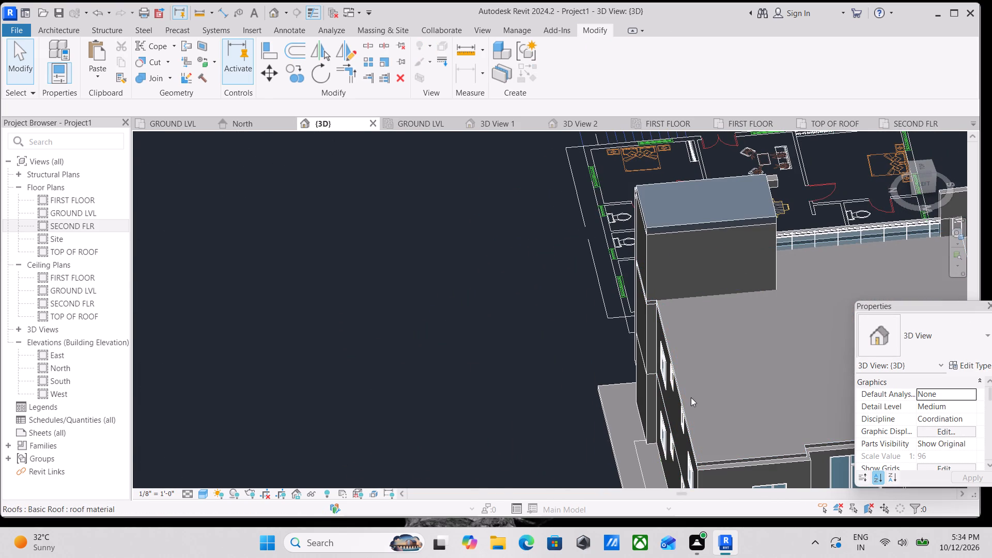
Reopen the main roof's footprint sketch on the SECOND FLR level for editing.
{"action": "left_click", "coordinate": [716, 464]}
{"action": "middle_click_drag", "start_coordinate": [715, 367], "coordinate": [607, 372]}
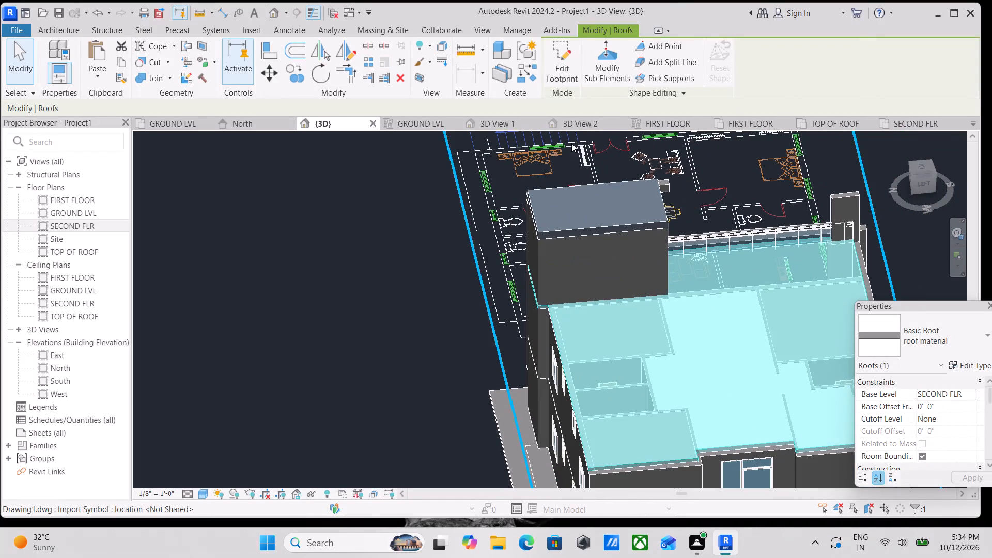
{"action": "left_click", "coordinate": [555, 72]}
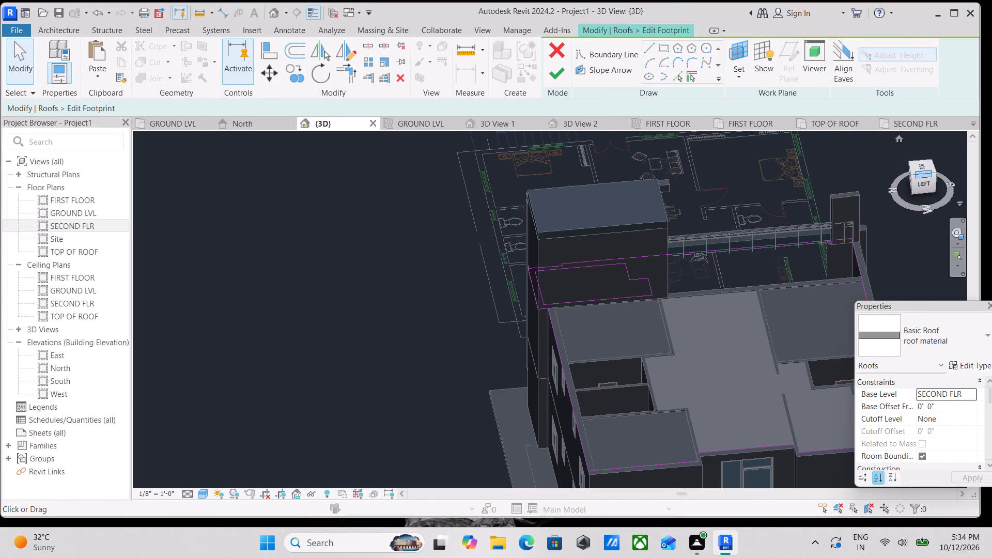
{"action": "left_click", "coordinate": [924, 167]}
{"action": "scroll", "coordinate": [643, 374], "scroll_direction": "up", "scroll_amount": 3}
{"action": "scroll", "coordinate": [519, 351], "scroll_direction": "up", "scroll_amount": 4}
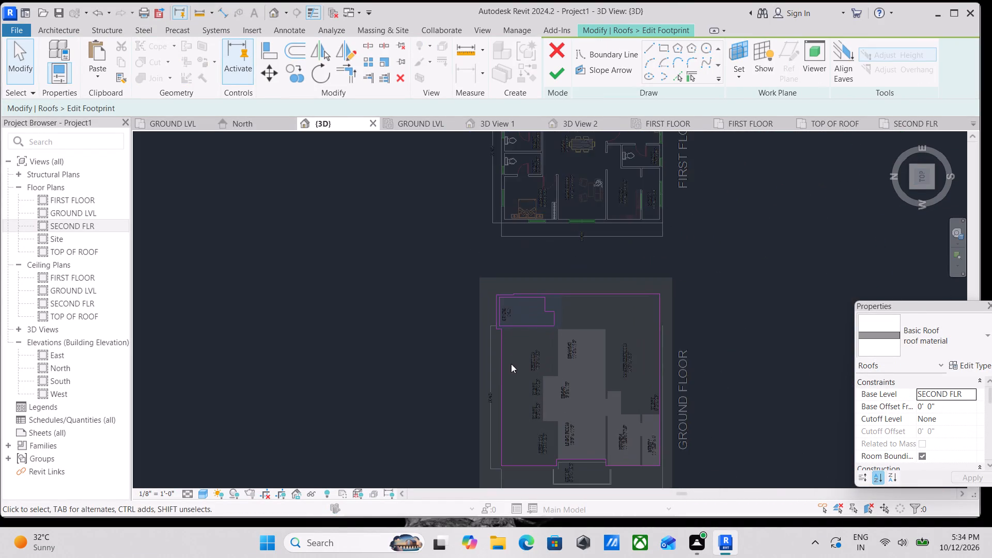
{"action": "scroll", "coordinate": [511, 364], "scroll_direction": "up", "scroll_amount": 3}
{"action": "middle_click_drag", "start_coordinate": [497, 361], "coordinate": [501, 266]}
Move the roof boundary line beside the bedrooms and toilets inward to the outer wall's inner face and finish the footprint.
{"action": "left_click", "coordinate": [500, 285]}
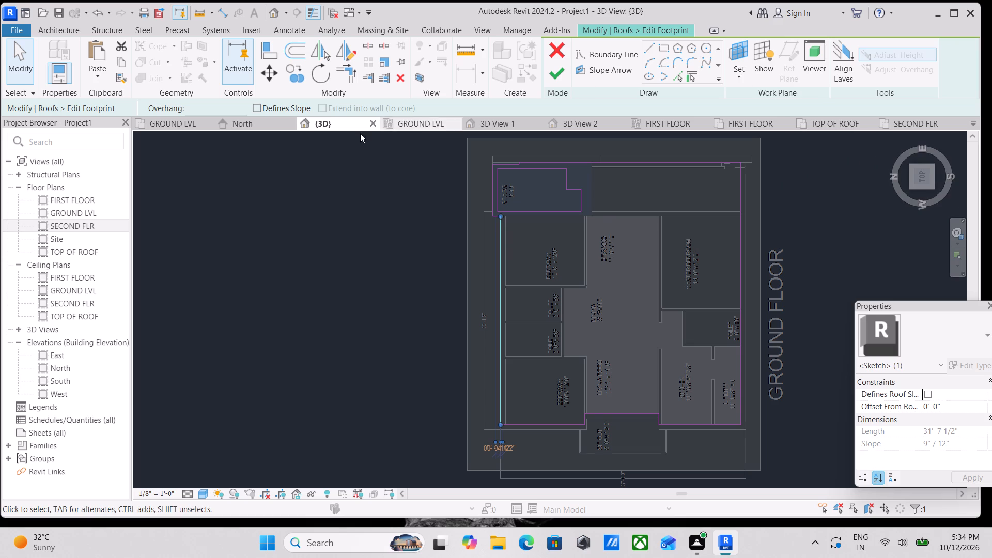
{"action": "left_click", "coordinate": [265, 76]}
{"action": "scroll", "coordinate": [450, 362], "scroll_direction": "up", "scroll_amount": 3}
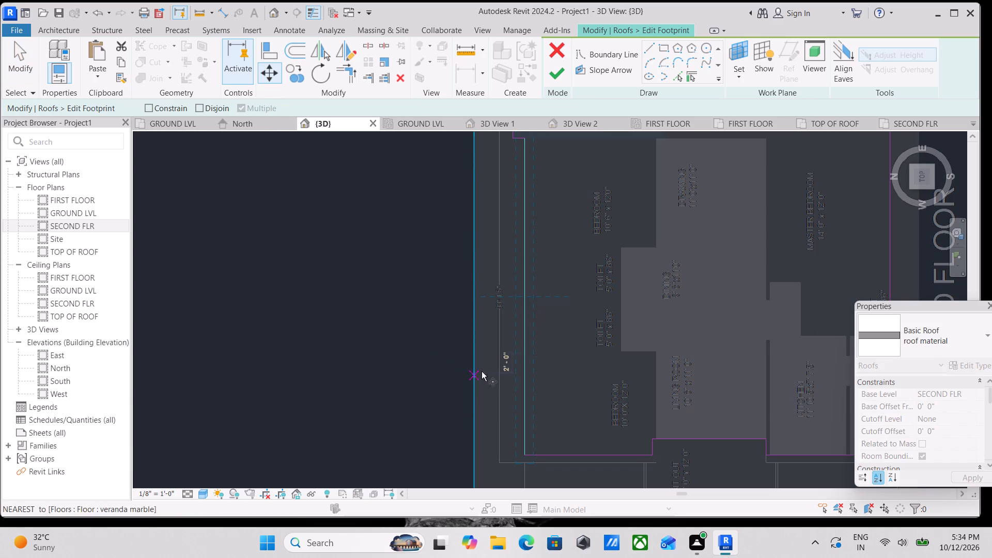
{"action": "left_click", "coordinate": [525, 340]}
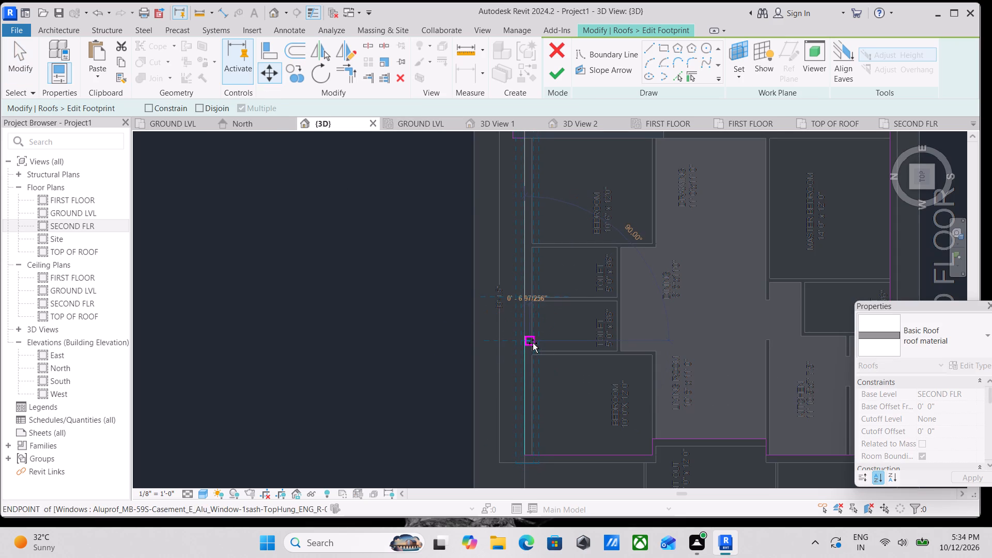
{"action": "scroll", "coordinate": [530, 342], "scroll_direction": "up", "scroll_amount": 8}
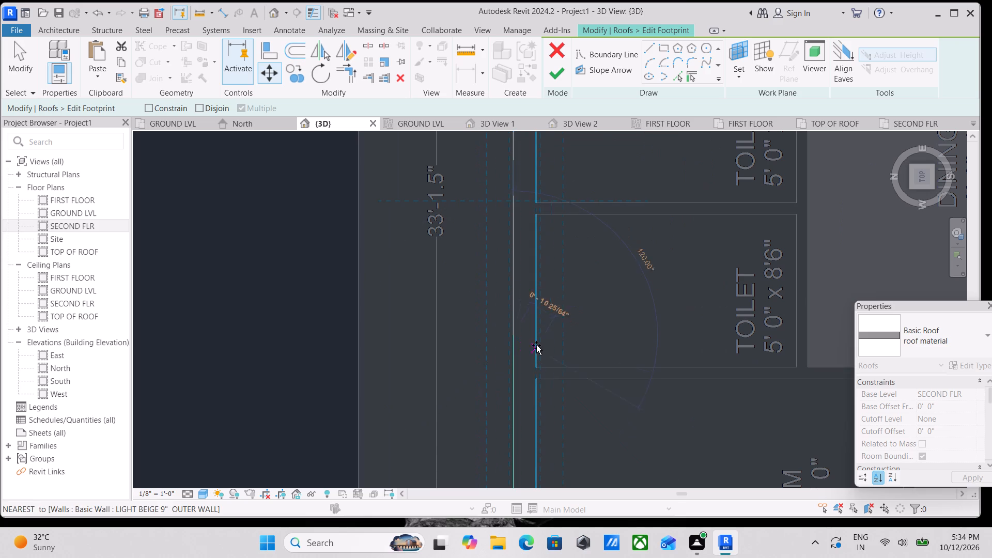
{"action": "left_click", "coordinate": [538, 345]}
{"action": "scroll", "coordinate": [538, 343], "scroll_direction": "down", "scroll_amount": 8}
{"action": "middle_click_drag", "start_coordinate": [546, 337], "coordinate": [530, 474]}
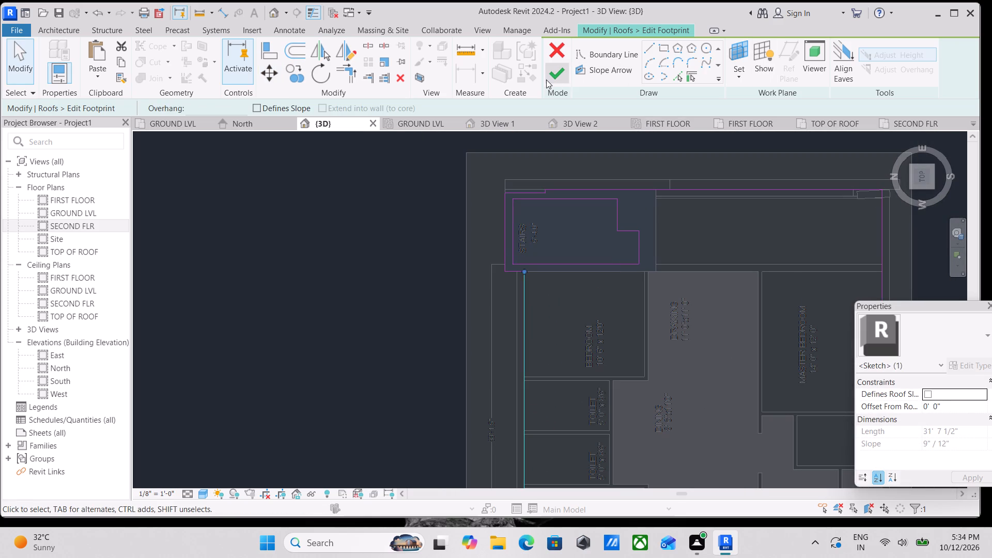
{"action": "left_click", "coordinate": [546, 80]}
{"action": "scroll", "coordinate": [560, 138], "scroll_direction": "down", "scroll_amount": 3}
{"action": "scroll", "coordinate": [578, 299], "scroll_direction": "down", "scroll_amount": 2}
{"action": "key", "text": "Escape"}
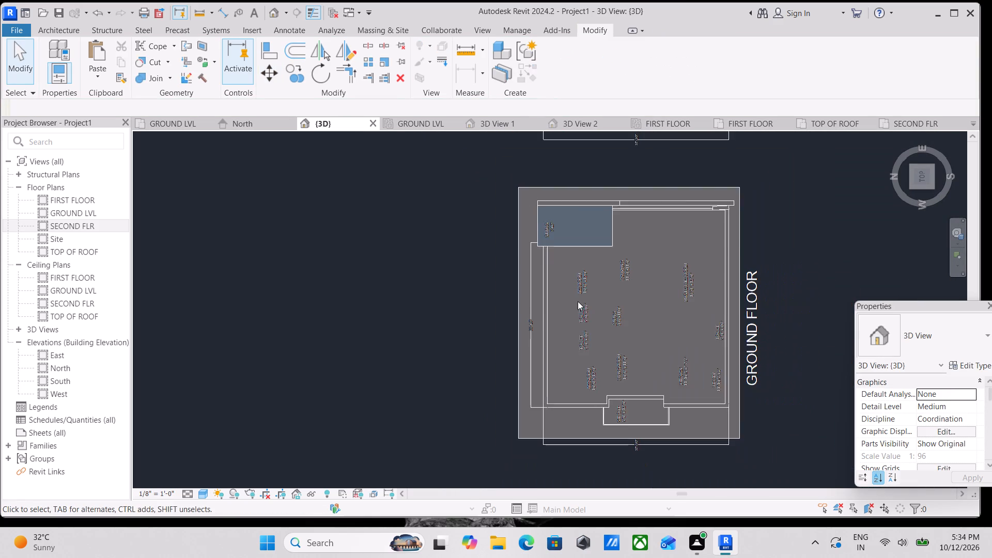
Start a new wall by the main roof's corner beside the raised stair block, using type LIGHT BEIGE 9" OUTER WALL.
{"action": "middle_click_drag", "start_coordinate": [578, 301], "coordinate": [577, 203]}
{"action": "middle_click_drag", "start_coordinate": [554, 277], "coordinate": [661, 153], "text": "shift"}
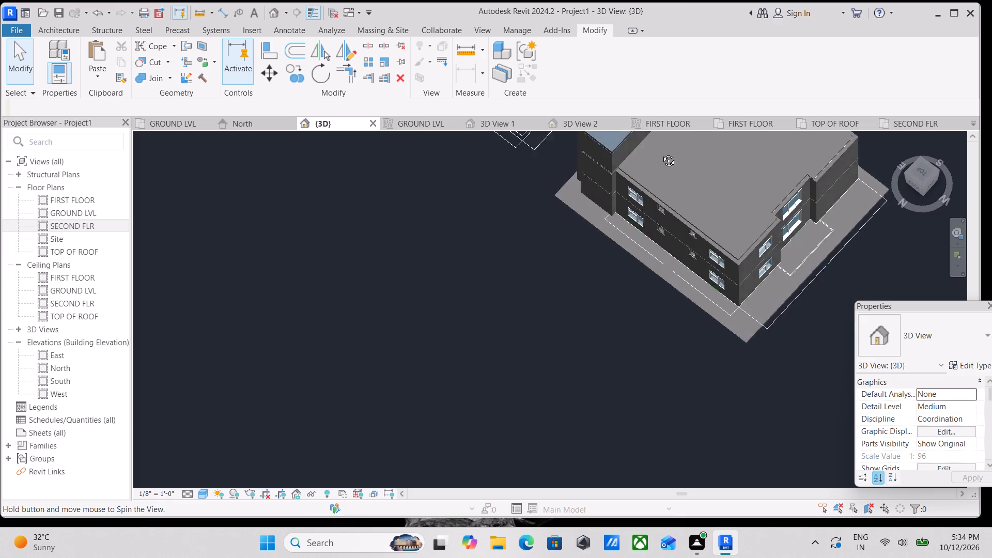
{"action": "middle_click_drag", "start_coordinate": [661, 153], "coordinate": [667, 145], "text": "shift"}
{"action": "scroll", "coordinate": [671, 159], "scroll_direction": "up", "scroll_amount": 2}
{"action": "middle_click_drag", "start_coordinate": [670, 184], "coordinate": [664, 217]}
{"action": "type", "text": "wa"}
{"action": "scroll", "coordinate": [613, 234], "scroll_direction": "up", "scroll_amount": 5}
{"action": "scroll", "coordinate": [616, 183], "scroll_direction": "up", "scroll_amount": 4}
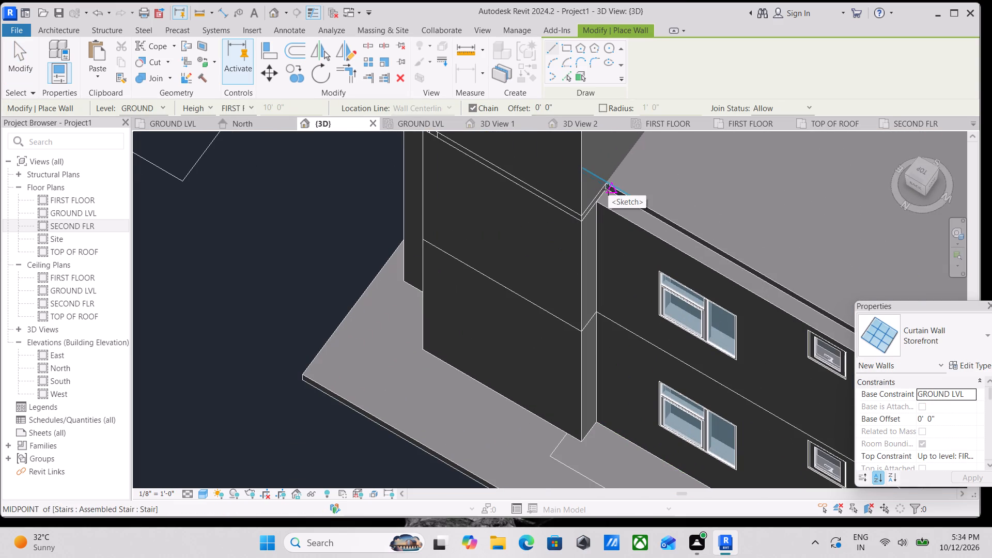
{"action": "left_click", "coordinate": [971, 330]}
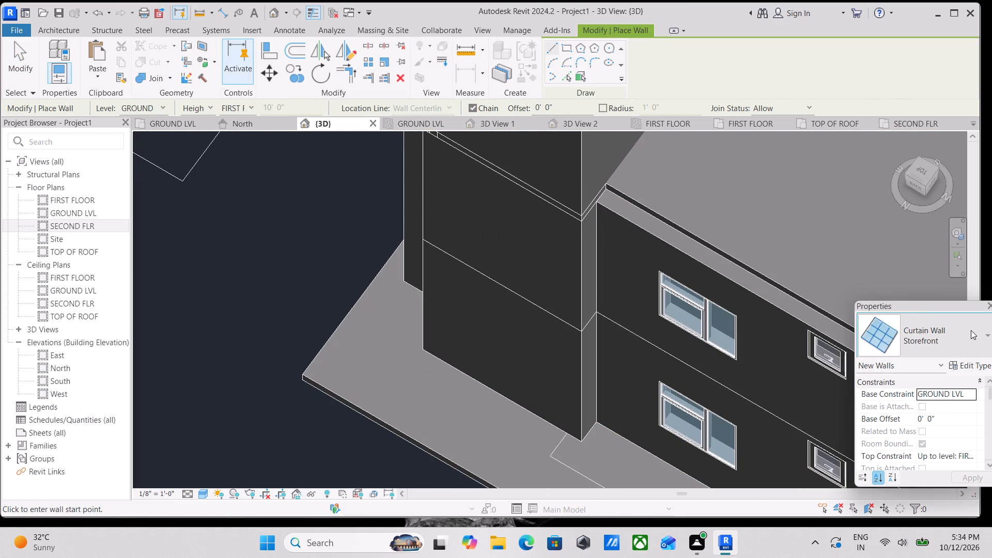
{"action": "scroll", "coordinate": [844, 51], "scroll_direction": "up", "scroll_amount": 3}
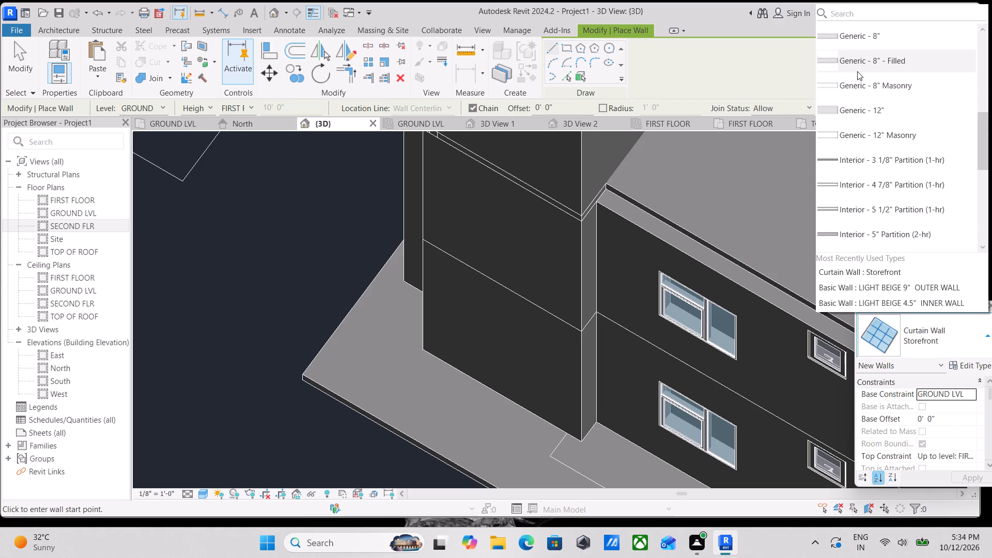
{"action": "scroll", "coordinate": [881, 225], "scroll_direction": "down", "scroll_amount": 2}
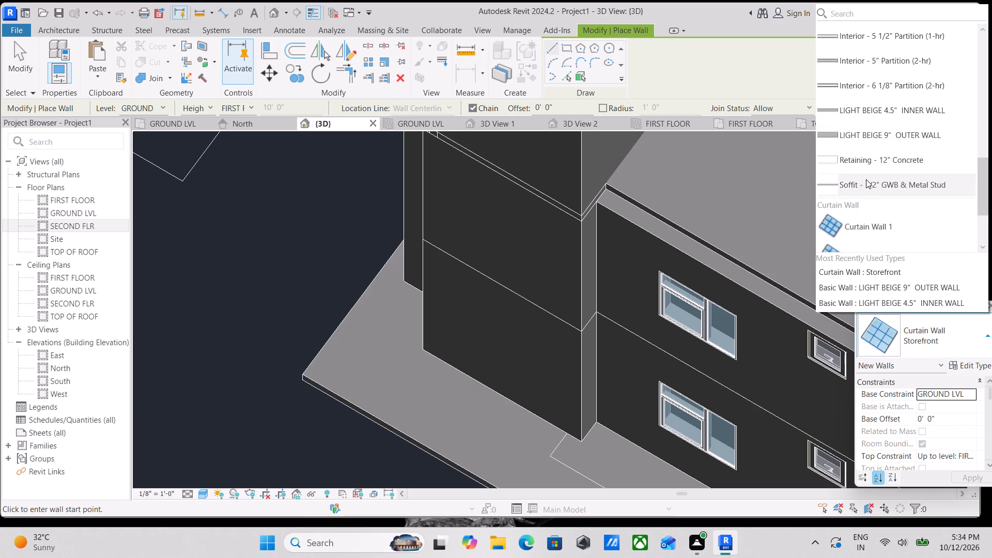
{"action": "scroll", "coordinate": [859, 165], "scroll_direction": "up", "scroll_amount": 2}
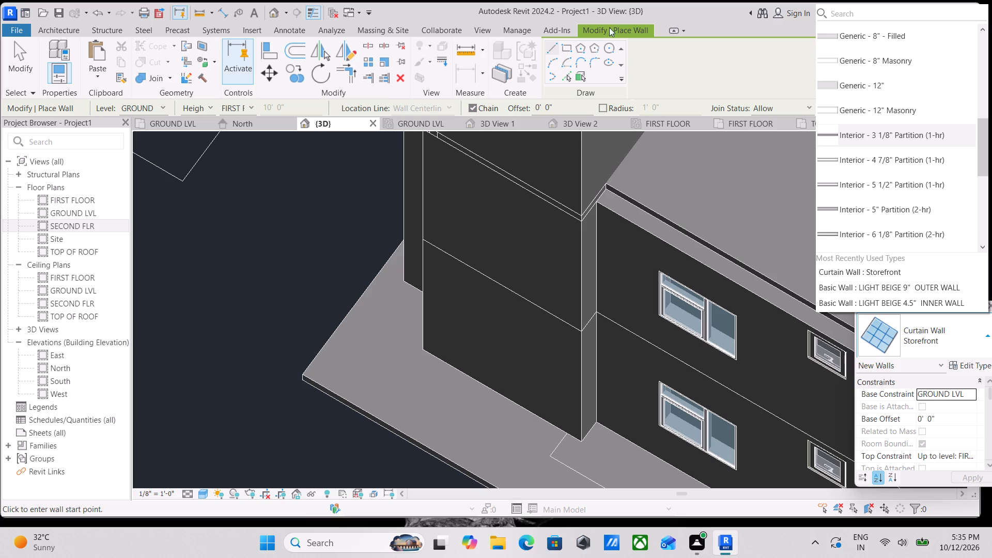
{"action": "scroll", "coordinate": [596, 222], "scroll_direction": "down", "scroll_amount": 1}
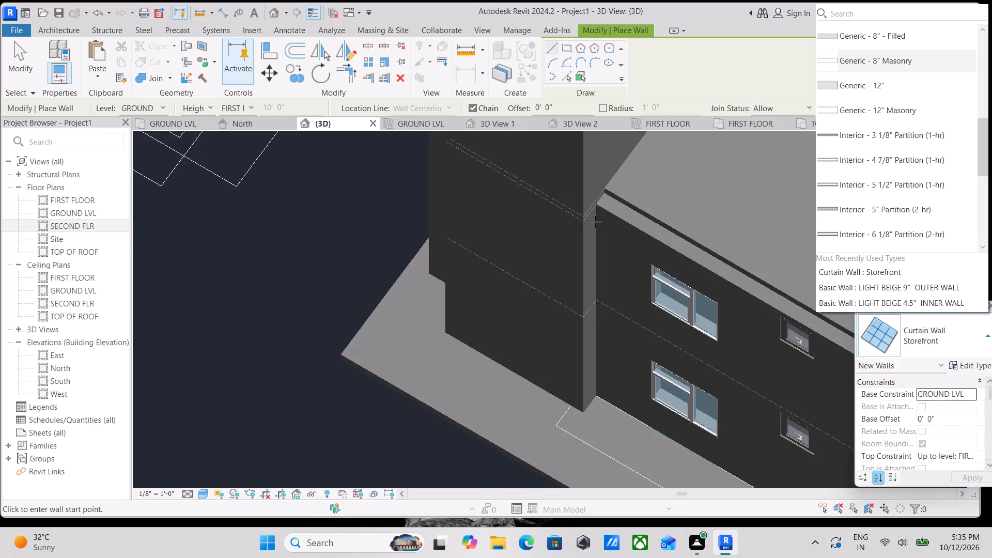
{"action": "middle_click_drag", "start_coordinate": [592, 215], "coordinate": [481, 283]}
{"action": "scroll", "coordinate": [491, 273], "scroll_direction": "up", "scroll_amount": 3}
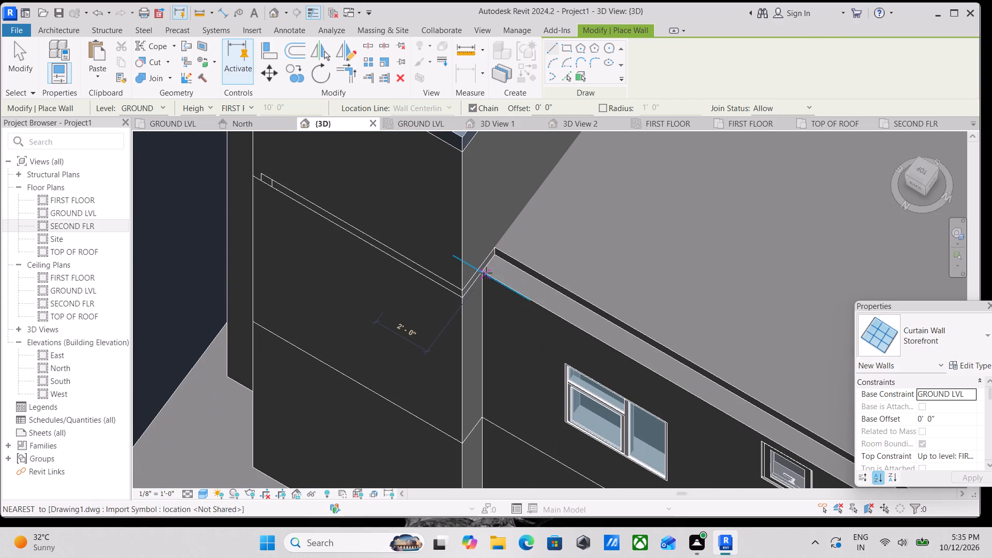
{"action": "scroll", "coordinate": [483, 272], "scroll_direction": "up", "scroll_amount": 8}
{"action": "scroll", "coordinate": [514, 229], "scroll_direction": "down", "scroll_amount": 2}
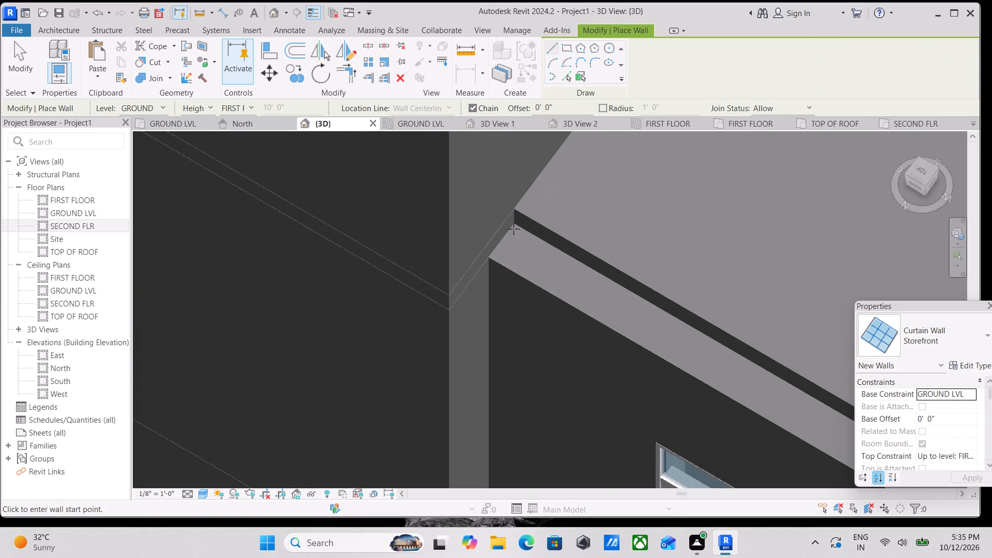
{"action": "scroll", "coordinate": [514, 229], "scroll_direction": "down", "scroll_amount": 4}
{"action": "middle_click_drag", "start_coordinate": [515, 227], "coordinate": [501, 250]}
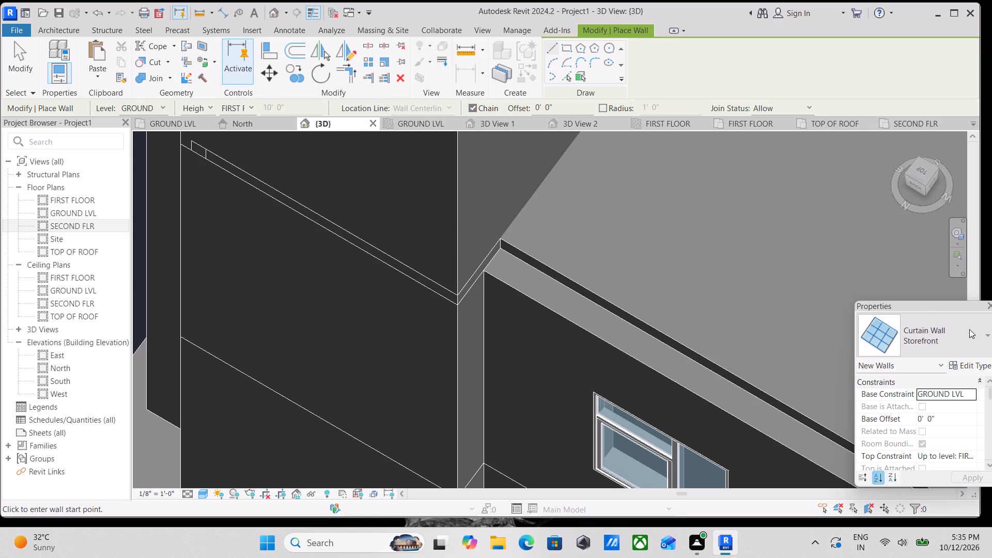
{"action": "left_click", "coordinate": [973, 332]}
{"action": "scroll", "coordinate": [875, 66], "scroll_direction": "up", "scroll_amount": 3}
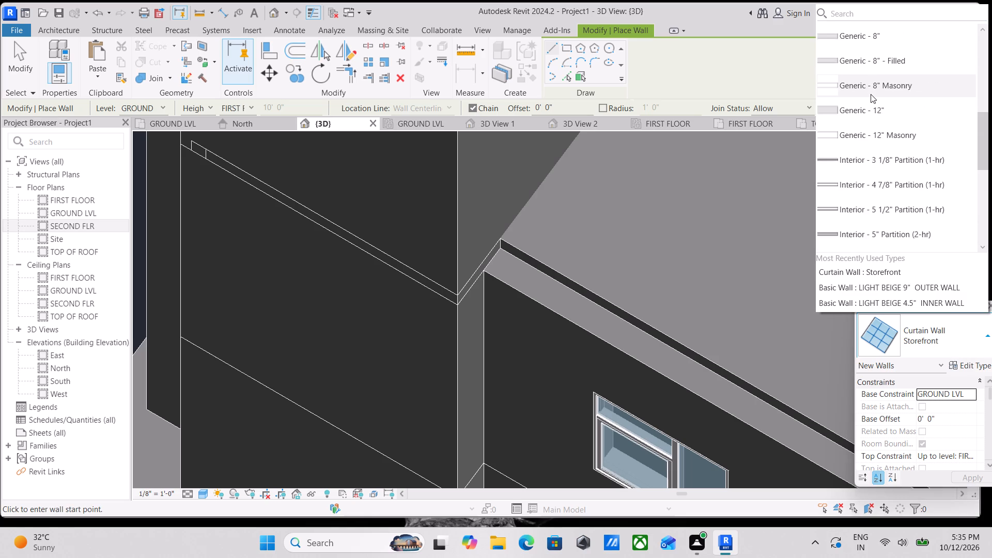
{"action": "scroll", "coordinate": [861, 88], "scroll_direction": "up", "scroll_amount": 4}
{"action": "scroll", "coordinate": [890, 133], "scroll_direction": "down", "scroll_amount": 1}
{"action": "scroll", "coordinate": [880, 193], "scroll_direction": "down", "scroll_amount": 2}
{"action": "scroll", "coordinate": [883, 120], "scroll_direction": "down", "scroll_amount": 3}
{"action": "scroll", "coordinate": [880, 115], "scroll_direction": "up", "scroll_amount": 4}
{"action": "scroll", "coordinate": [862, 151], "scroll_direction": "down", "scroll_amount": 1}
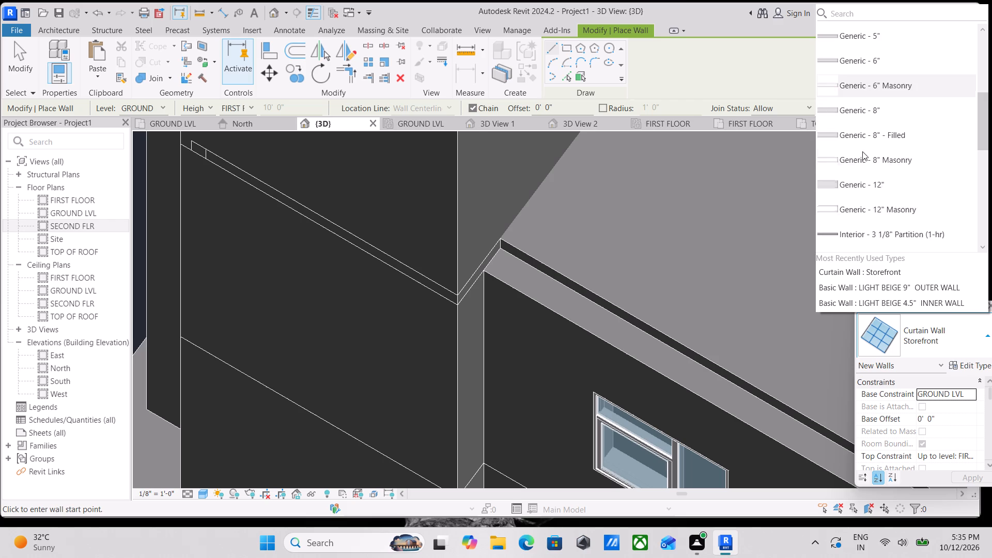
{"action": "scroll", "coordinate": [862, 151], "scroll_direction": "down", "scroll_amount": 1}
{"action": "scroll", "coordinate": [869, 148], "scroll_direction": "up", "scroll_amount": 2}
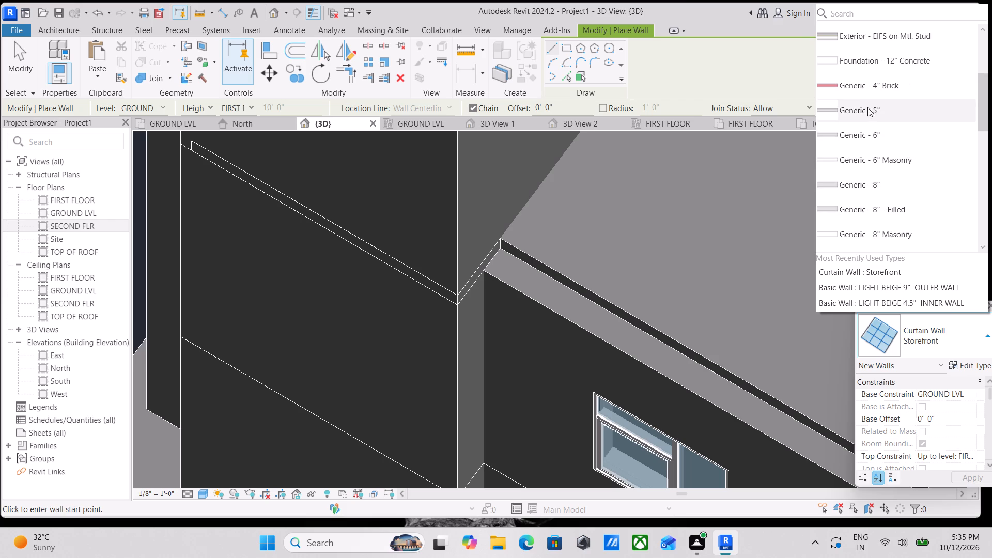
{"action": "scroll", "coordinate": [872, 113], "scroll_direction": "up", "scroll_amount": 4}
{"action": "scroll", "coordinate": [865, 159], "scroll_direction": "down", "scroll_amount": 1}
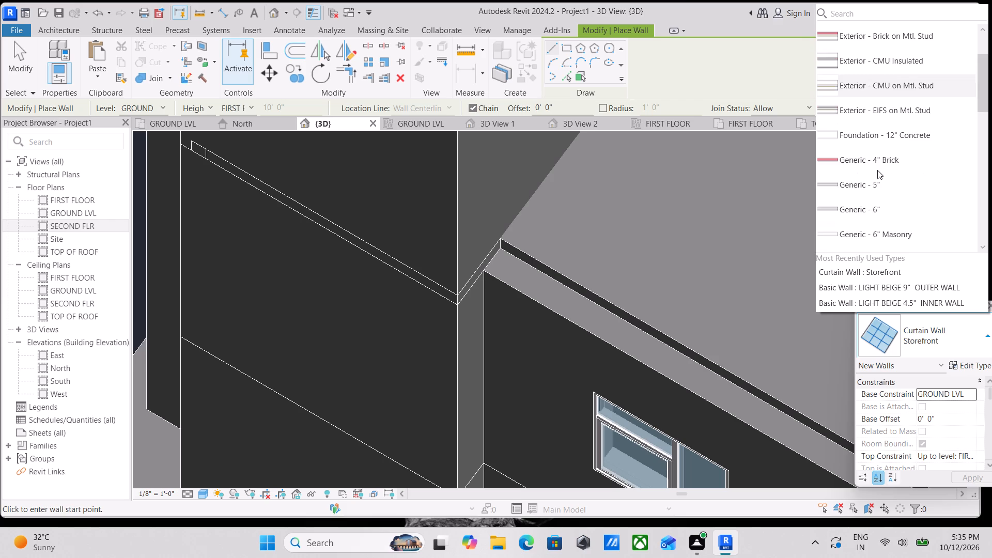
{"action": "scroll", "coordinate": [889, 177], "scroll_direction": "down", "scroll_amount": 5}
{"action": "scroll", "coordinate": [887, 173], "scroll_direction": "up", "scroll_amount": 11}
{"action": "scroll", "coordinate": [852, 70], "scroll_direction": "up", "scroll_amount": 4}
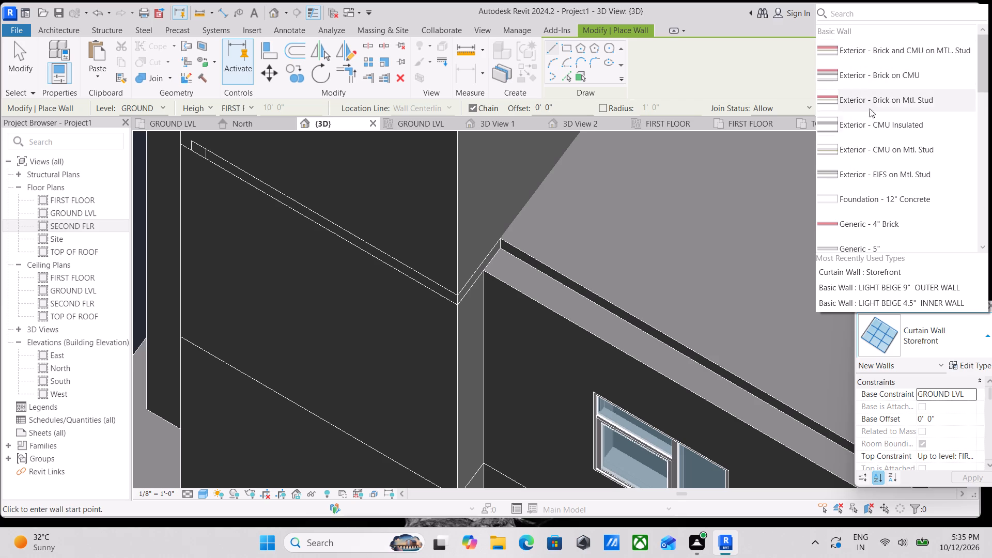
{"action": "scroll", "coordinate": [866, 173], "scroll_direction": "down", "scroll_amount": 6}
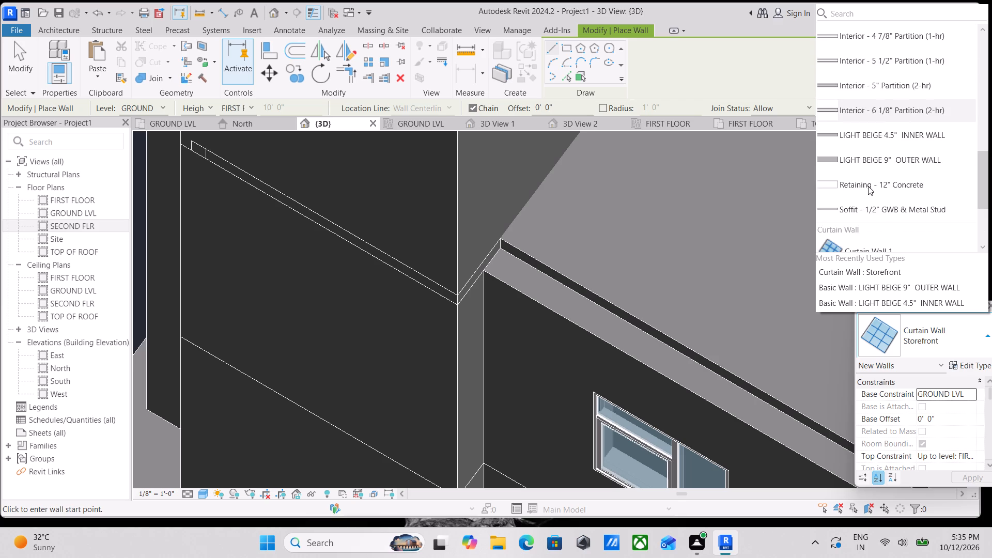
{"action": "scroll", "coordinate": [868, 186], "scroll_direction": "down", "scroll_amount": 1}
{"action": "scroll", "coordinate": [867, 174], "scroll_direction": "up", "scroll_amount": 2}
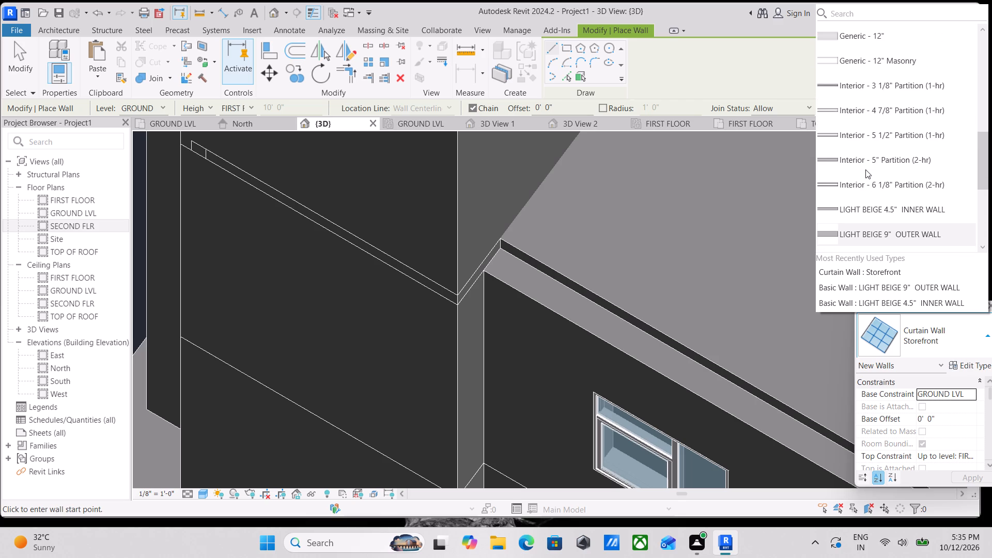
{"action": "left_click", "coordinate": [880, 234]}
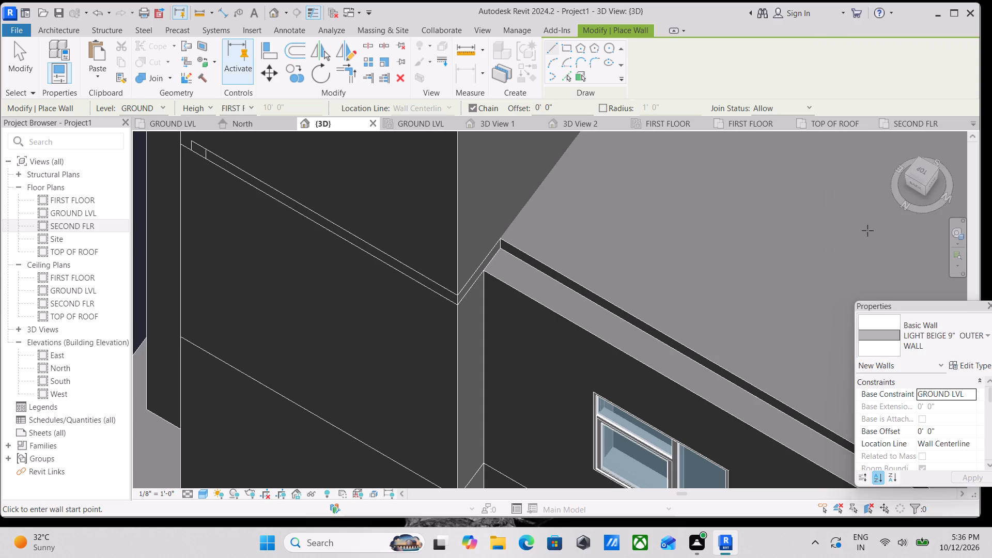
Set the new wall's base constraint to the SECOND FLR level.
{"action": "scroll", "coordinate": [605, 230], "scroll_direction": "down", "scroll_amount": 6}
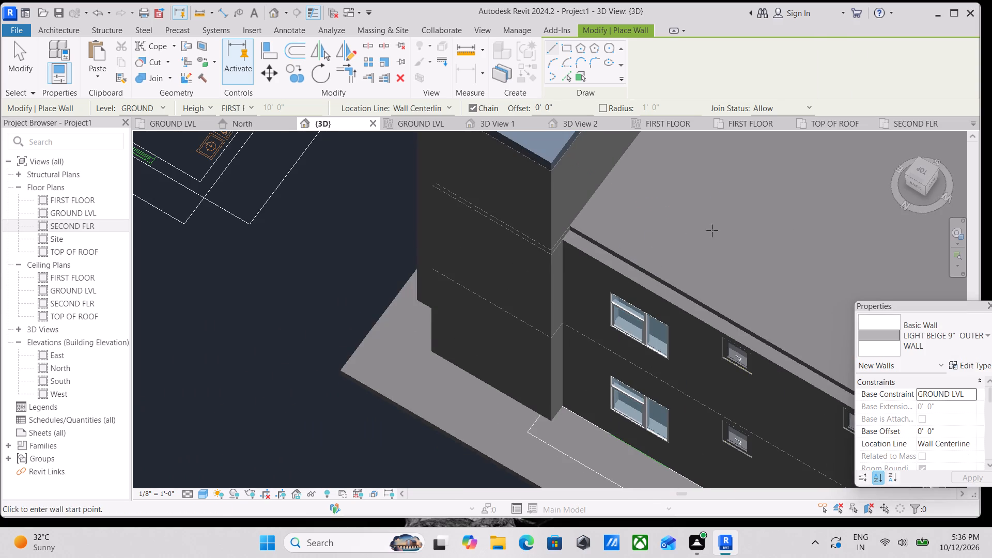
{"action": "left_click", "coordinate": [970, 393]}
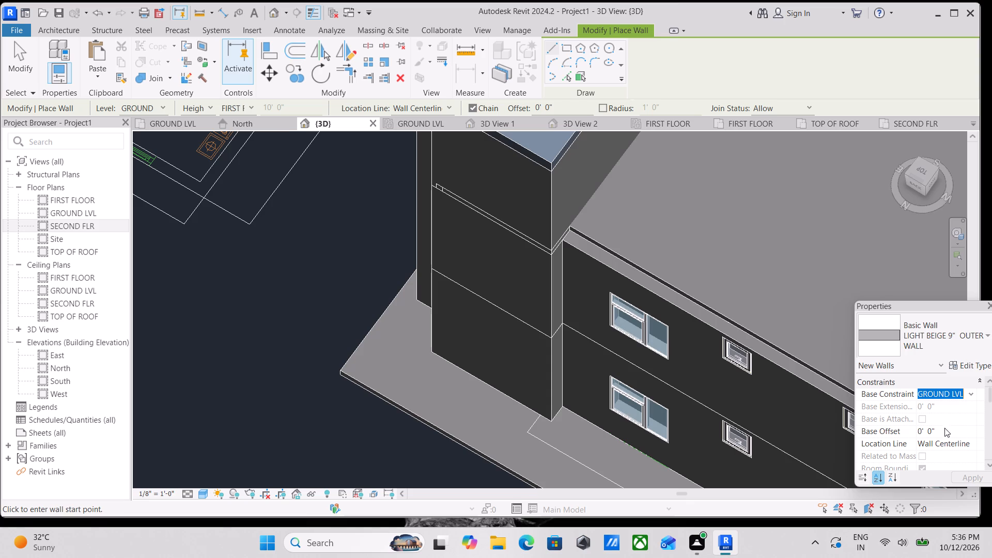
{"action": "left_click", "coordinate": [944, 428]}
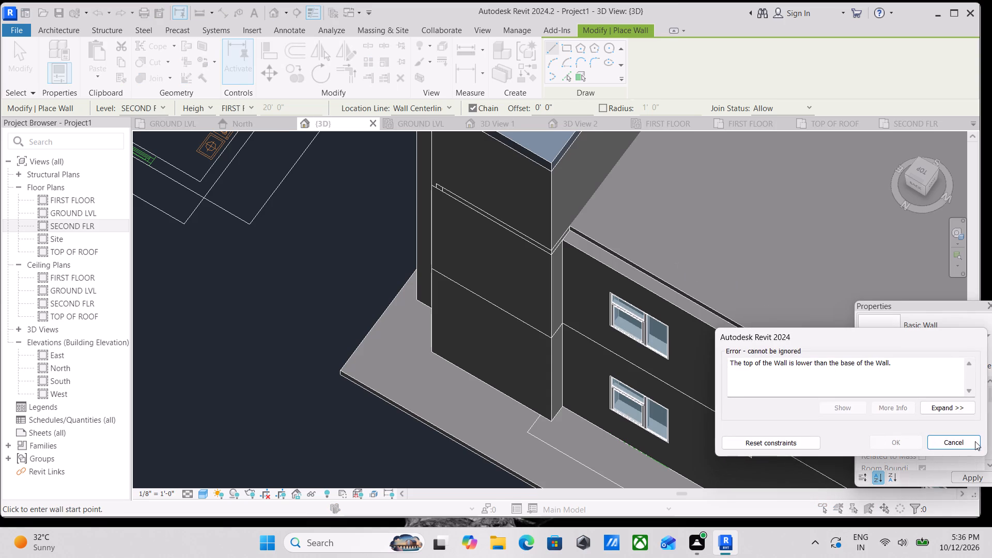
{"action": "left_click", "coordinate": [973, 440]}
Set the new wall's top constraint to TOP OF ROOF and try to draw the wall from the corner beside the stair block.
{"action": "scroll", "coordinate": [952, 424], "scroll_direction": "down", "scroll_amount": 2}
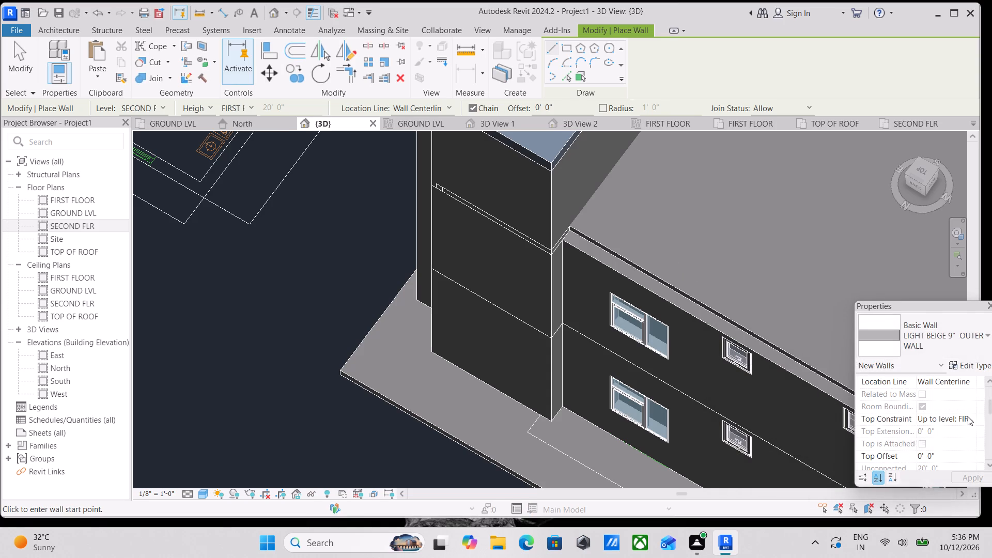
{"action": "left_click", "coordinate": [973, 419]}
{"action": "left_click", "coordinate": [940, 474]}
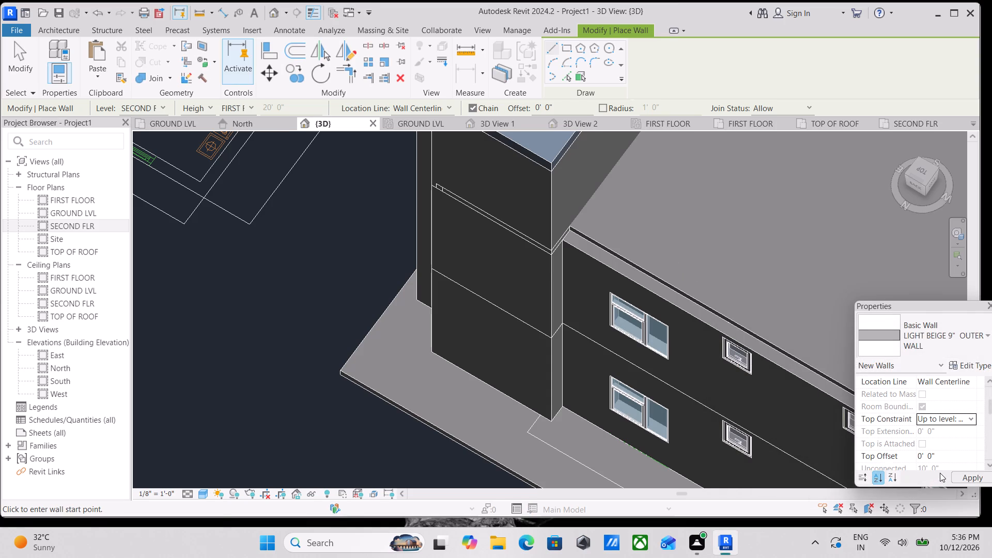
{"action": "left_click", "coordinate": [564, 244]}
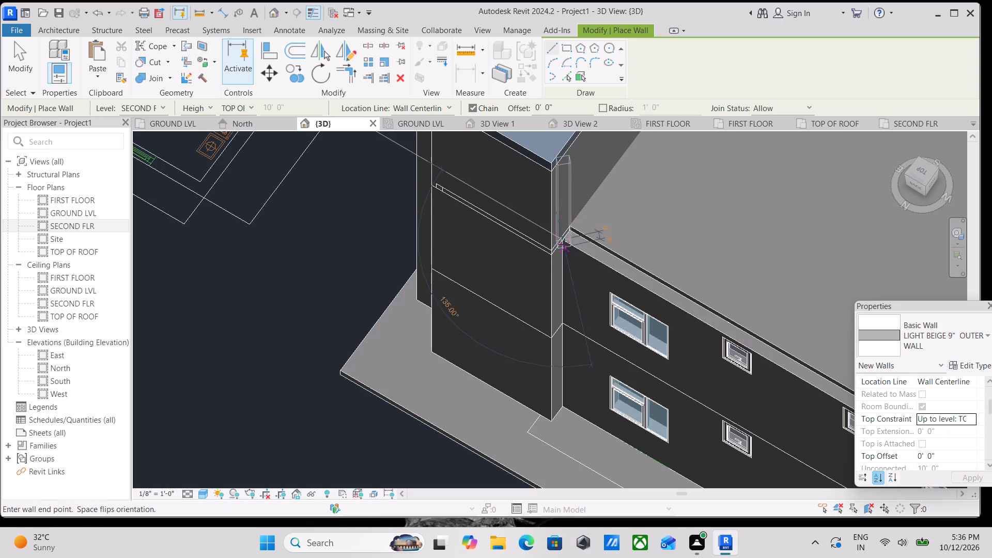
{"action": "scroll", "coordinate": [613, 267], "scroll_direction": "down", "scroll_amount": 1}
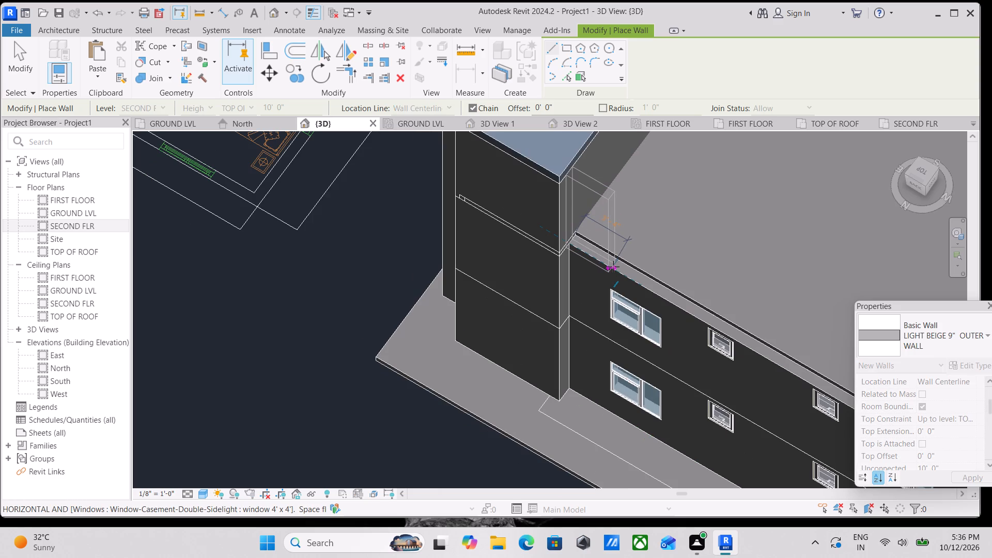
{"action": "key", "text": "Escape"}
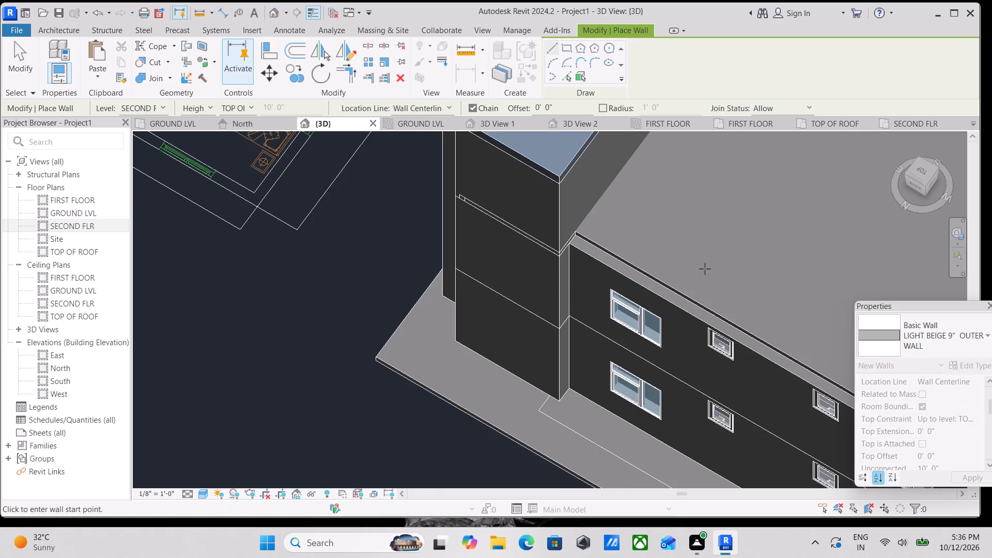
Set the new wall's top constraint to Unconnected with an unconnected height of 5'.
{"action": "scroll", "coordinate": [959, 438], "scroll_direction": "down", "scroll_amount": 1}
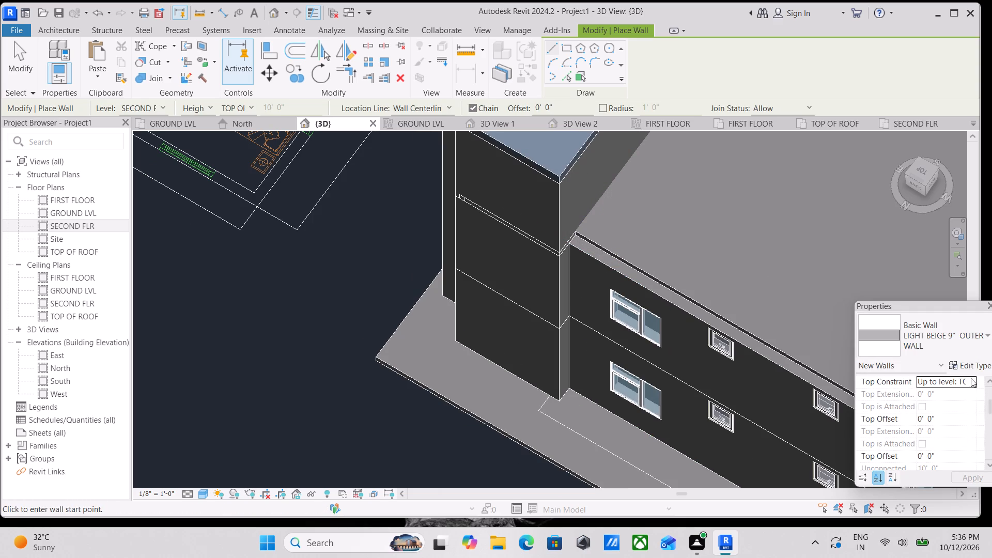
{"action": "left_click", "coordinate": [971, 378]}
{"action": "scroll", "coordinate": [917, 426], "scroll_direction": "up", "scroll_amount": 2}
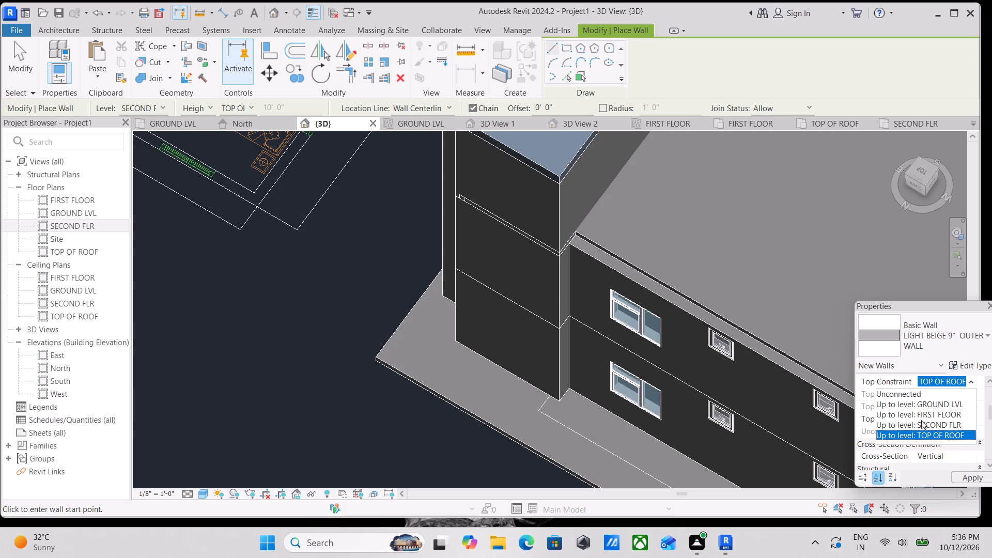
{"action": "scroll", "coordinate": [922, 420], "scroll_direction": "down", "scroll_amount": 2}
{"action": "scroll", "coordinate": [931, 421], "scroll_direction": "up", "scroll_amount": 3}
{"action": "left_click", "coordinate": [898, 394]}
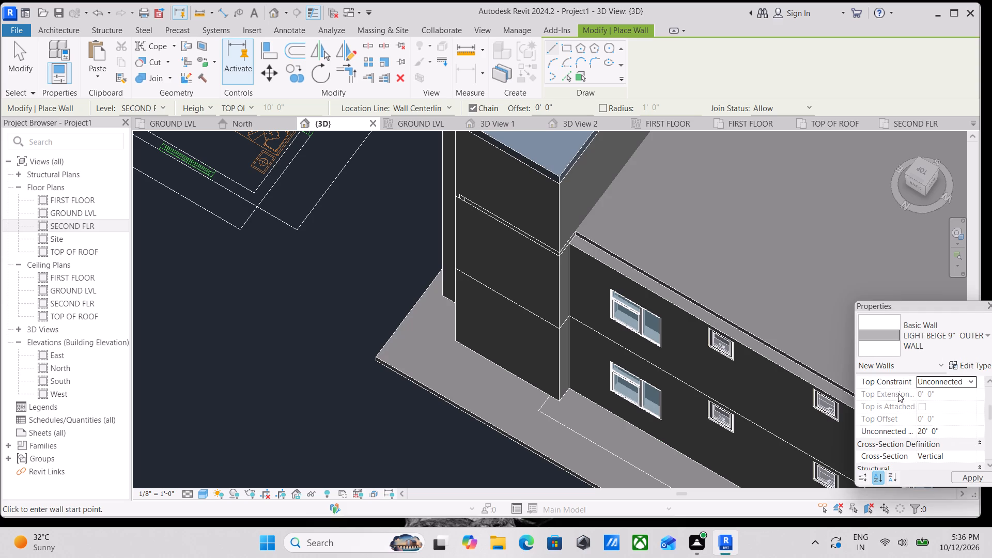
{"action": "left_click", "coordinate": [942, 432]}
{"action": "left_click_drag", "start_coordinate": [948, 432], "coordinate": [885, 439]}
{"action": "type", "text": "5'"}
{"action": "key", "text": "Return"}
{"action": "key", "text": "Return"}
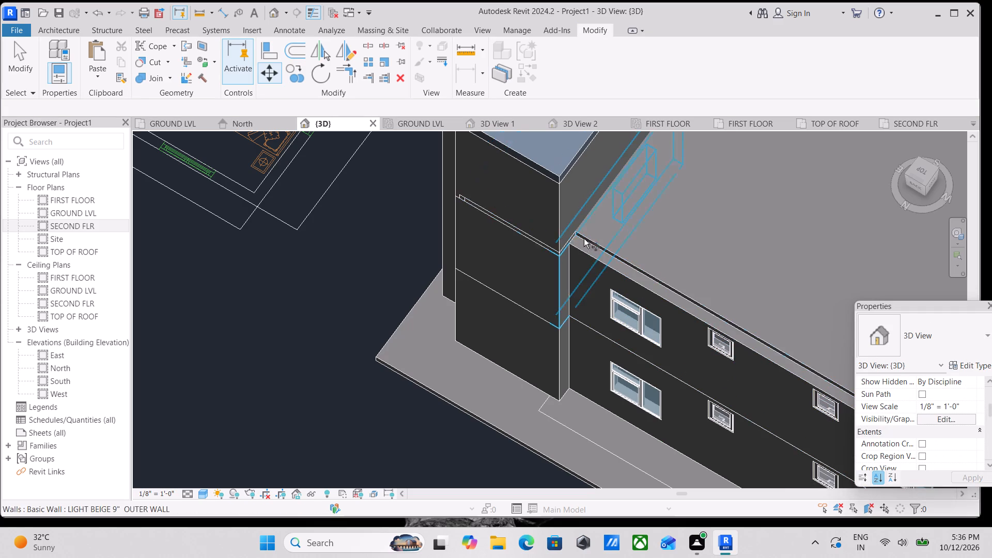
Restart the Wall tool at the roof corner beside the raised stair block and set its location line to Finish Face: Interior.
{"action": "scroll", "coordinate": [649, 274], "scroll_direction": "up", "scroll_amount": 4}
{"action": "key", "text": "Escape"}
{"action": "scroll", "coordinate": [550, 253], "scroll_direction": "up", "scroll_amount": 2}
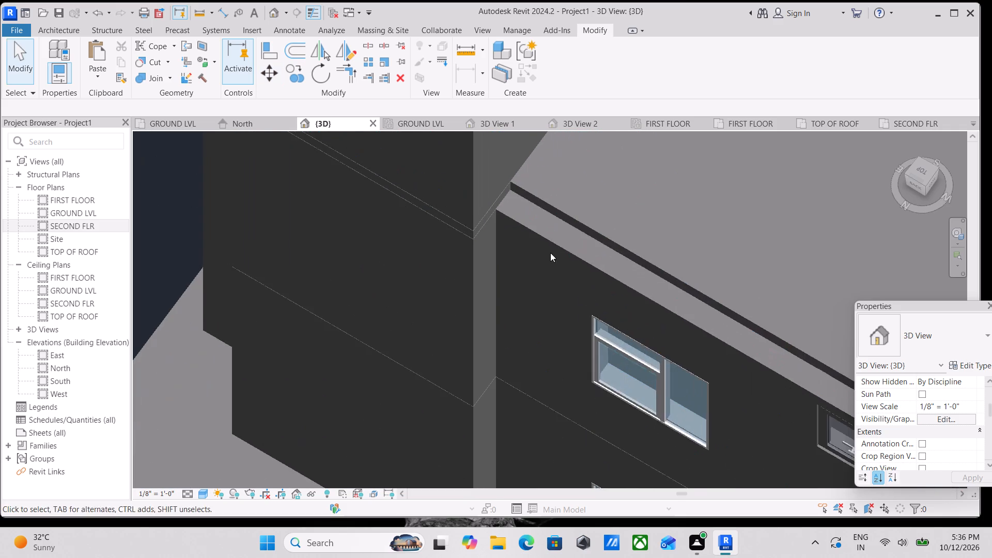
{"action": "scroll", "coordinate": [603, 229], "scroll_direction": "down", "scroll_amount": 2}
{"action": "middle_click_drag", "start_coordinate": [573, 236], "coordinate": [557, 241]}
{"action": "type", "text": "wa"}
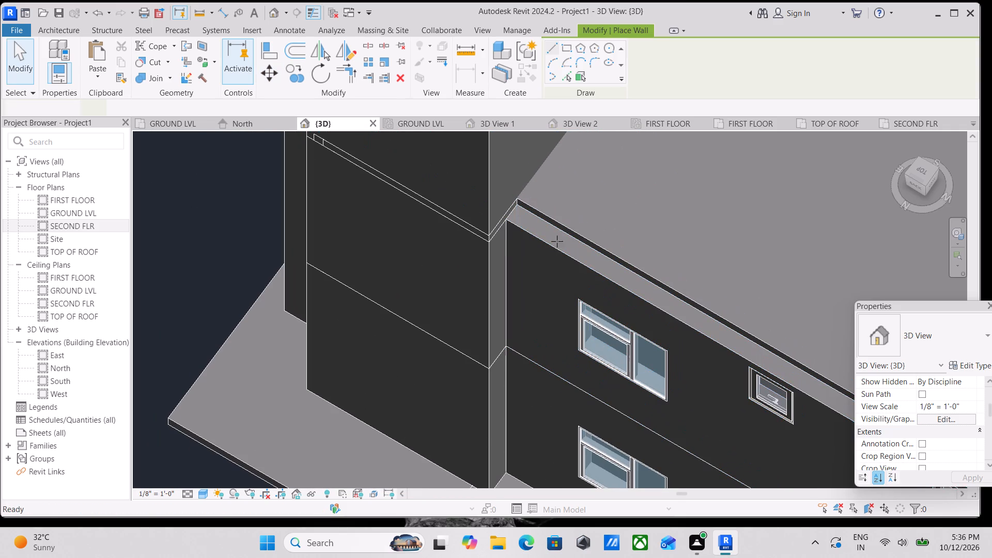
{"action": "left_click", "coordinate": [511, 219]}
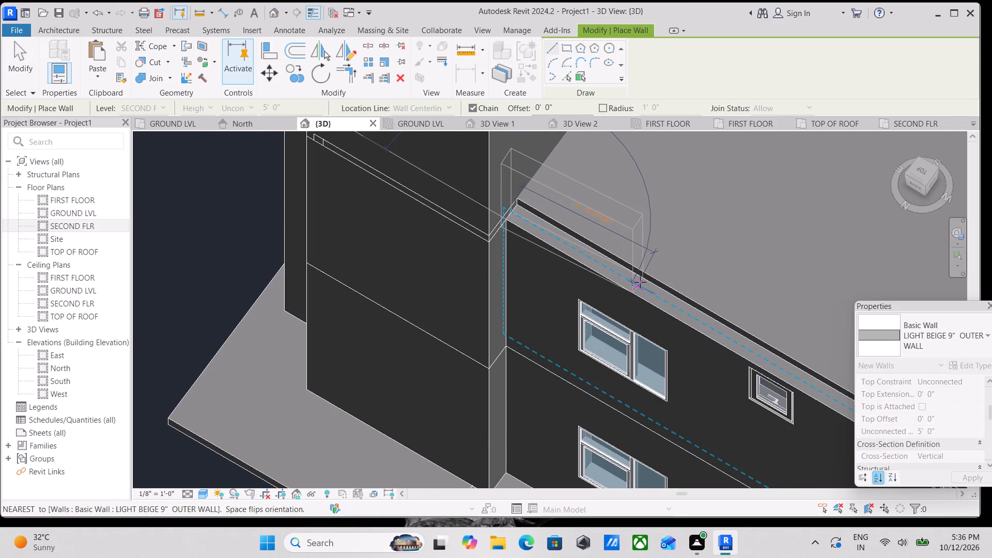
{"action": "key", "text": "Escape"}
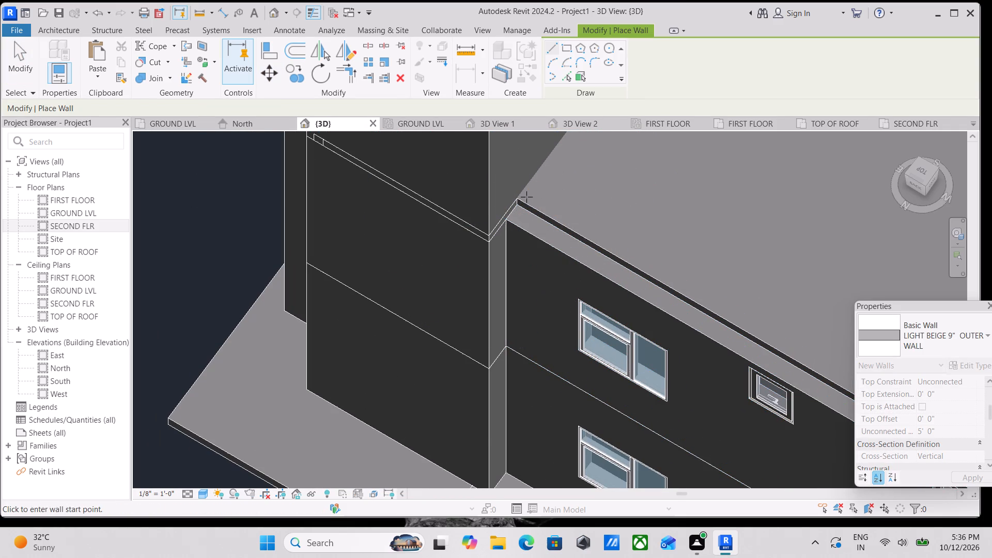
{"action": "left_click", "coordinate": [521, 208]}
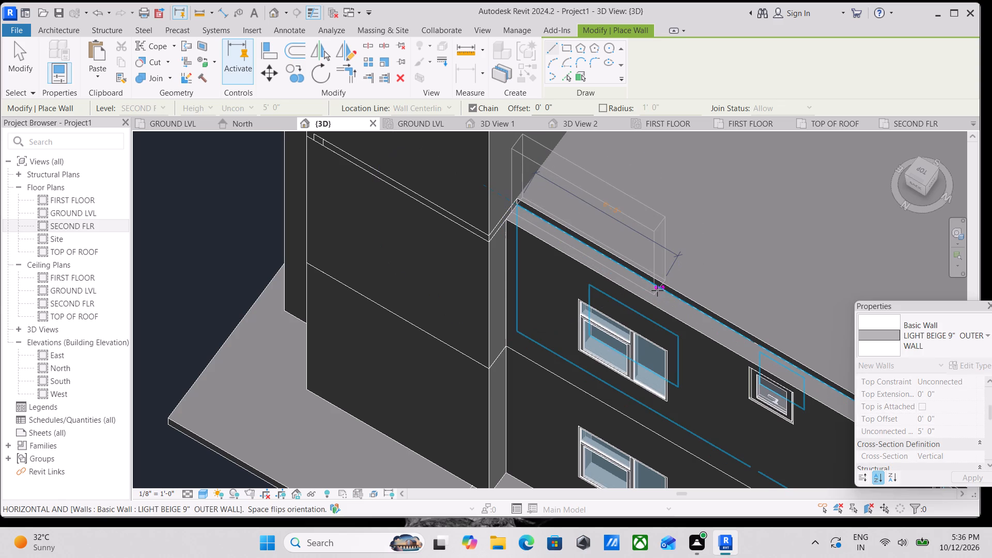
{"action": "key", "text": "Escape"}
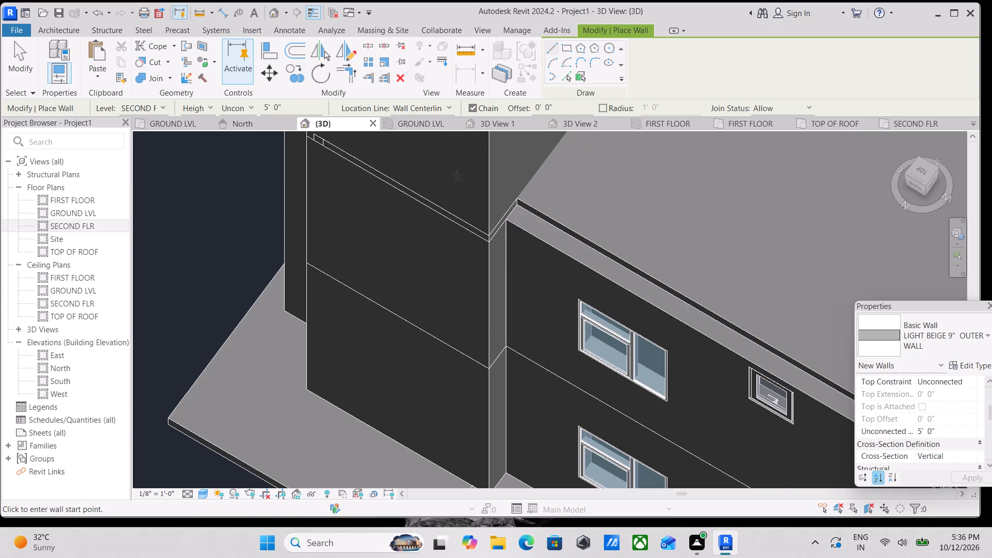
{"action": "left_click", "coordinate": [453, 107]}
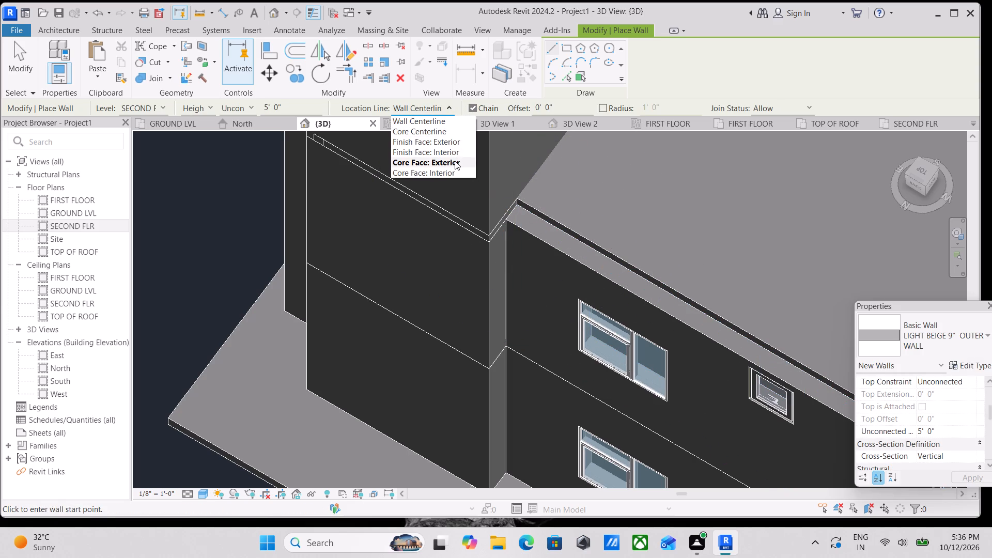
{"action": "left_click", "coordinate": [453, 156]}
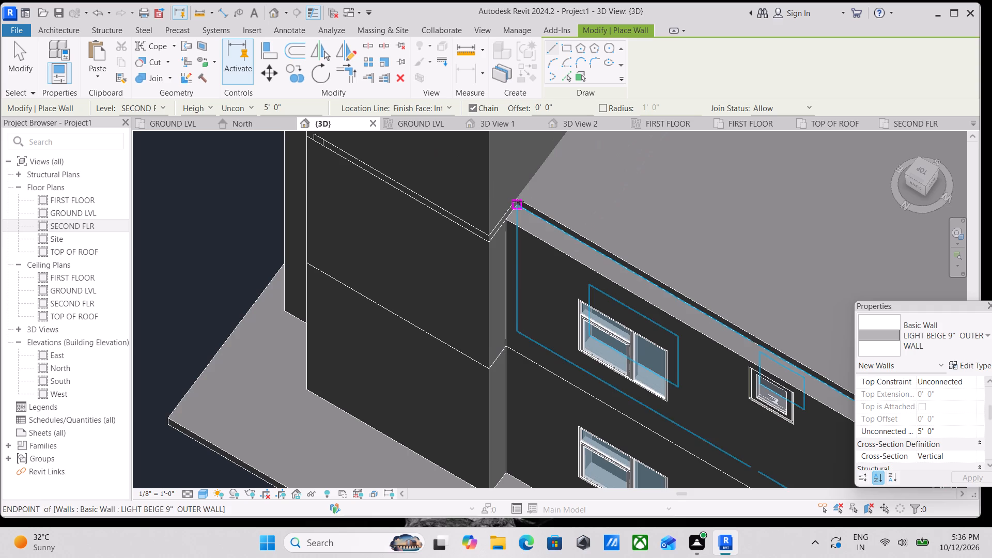
Draw the parapet wall with flipped orientation from the stair-block corner along the long roof edge to the far building corner.
{"action": "left_click", "coordinate": [518, 202]}
{"action": "scroll", "coordinate": [640, 268], "scroll_direction": "down", "scroll_amount": 1}
{"action": "middle_click_drag", "start_coordinate": [631, 268], "coordinate": [597, 269]}
{"action": "key", "text": "space"}
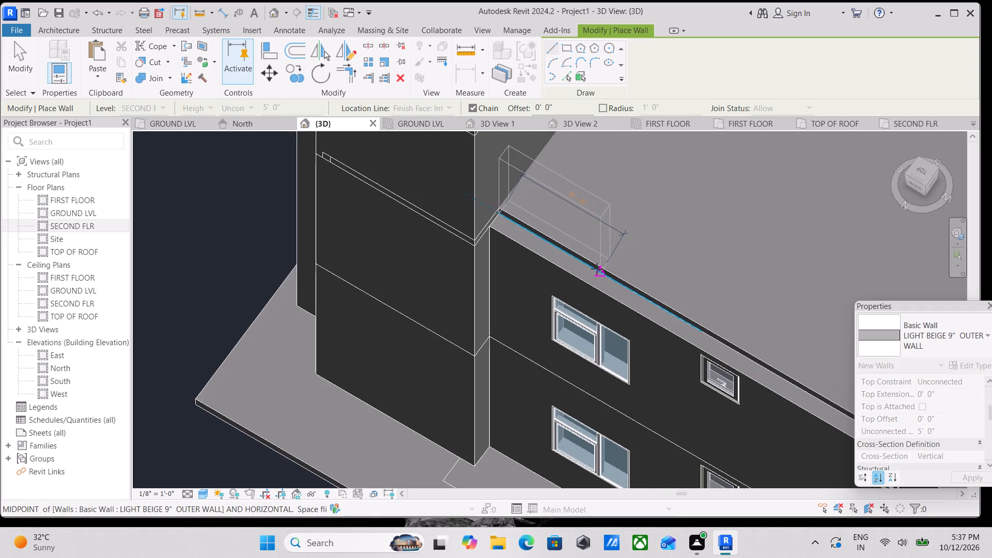
{"action": "middle_click_drag", "start_coordinate": [597, 269], "coordinate": [444, 192]}
{"action": "scroll", "coordinate": [597, 269], "scroll_direction": "down", "scroll_amount": 1}
{"action": "middle_click_drag", "start_coordinate": [573, 286], "coordinate": [381, 186]}
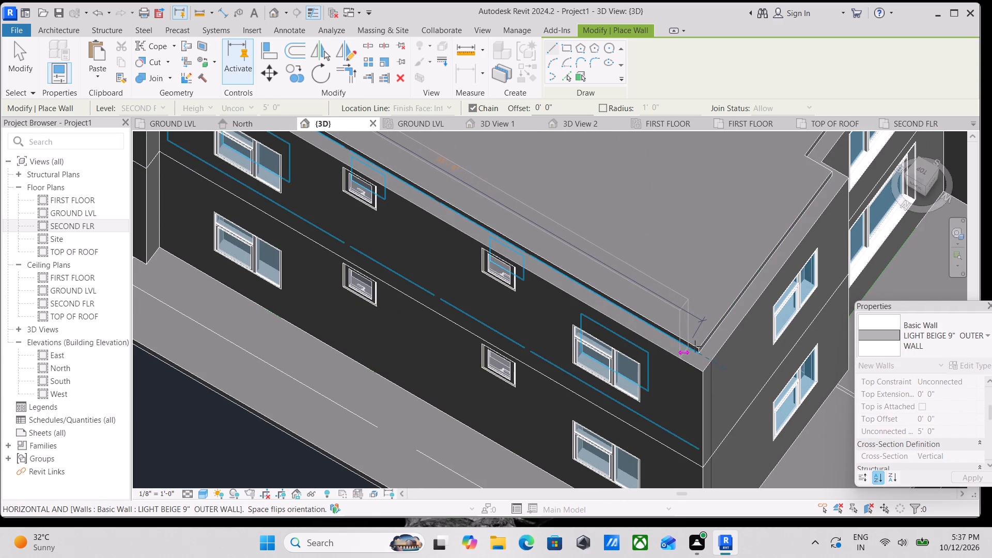
{"action": "scroll", "coordinate": [700, 347], "scroll_direction": "up", "scroll_amount": 7}
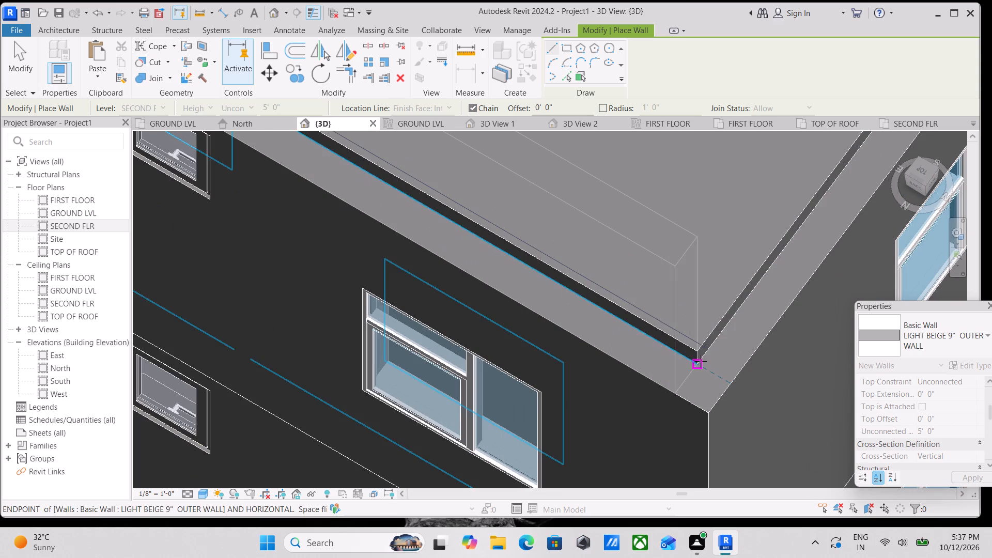
{"action": "left_click", "coordinate": [701, 361]}
Continue the parapet around the building corner along the adjoining roof edge to the start of the recessed window bay, ending the chain there.
{"action": "scroll", "coordinate": [702, 360], "scroll_direction": "down", "scroll_amount": 3}
{"action": "middle_click_drag", "start_coordinate": [702, 360], "coordinate": [658, 375]}
{"action": "scroll", "coordinate": [713, 263], "scroll_direction": "down", "scroll_amount": 3}
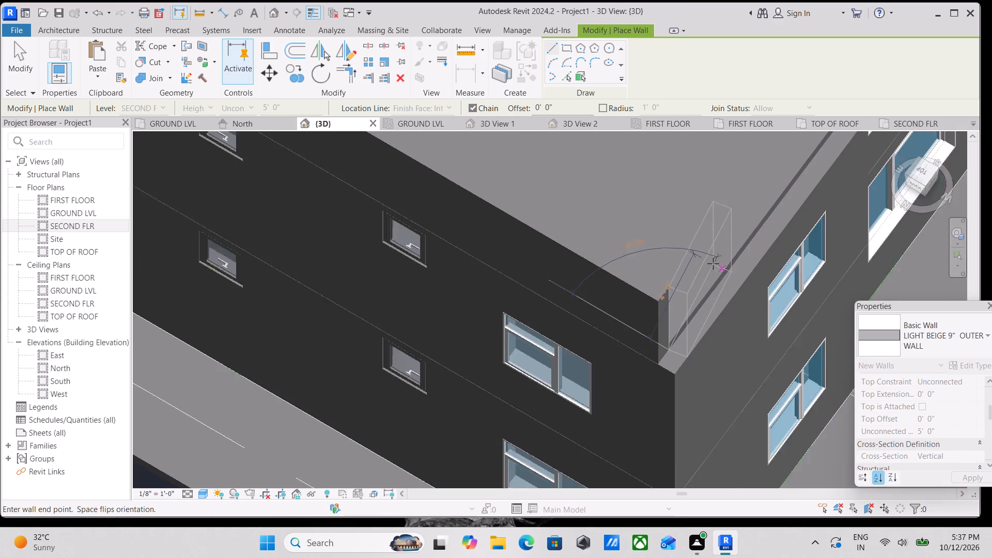
{"action": "middle_click_drag", "start_coordinate": [713, 263], "coordinate": [630, 348]}
{"action": "scroll", "coordinate": [746, 274], "scroll_direction": "down", "scroll_amount": 2}
{"action": "middle_click_drag", "start_coordinate": [746, 274], "coordinate": [642, 337]}
{"action": "scroll", "coordinate": [642, 337], "scroll_direction": "down", "scroll_amount": 1}
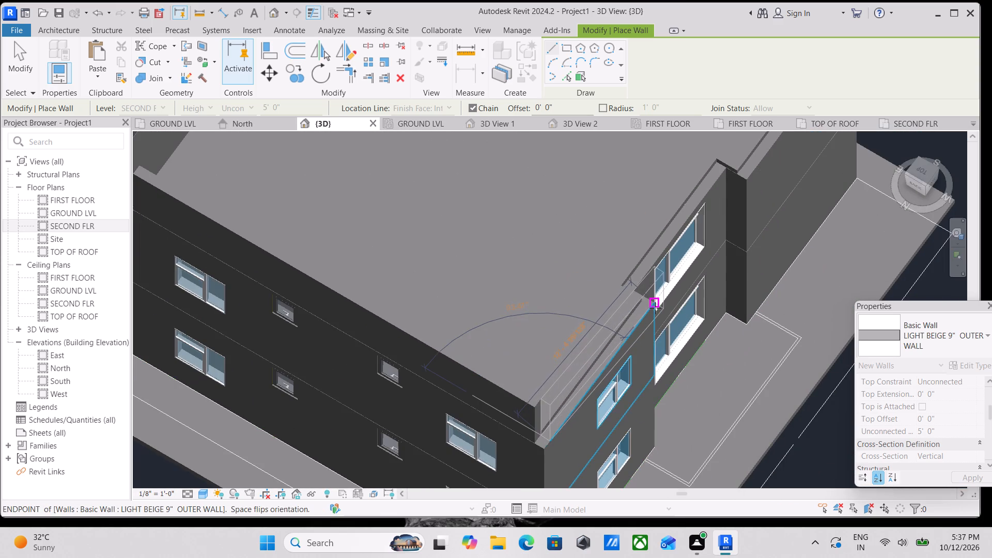
{"action": "scroll", "coordinate": [656, 305], "scroll_direction": "up", "scroll_amount": 7}
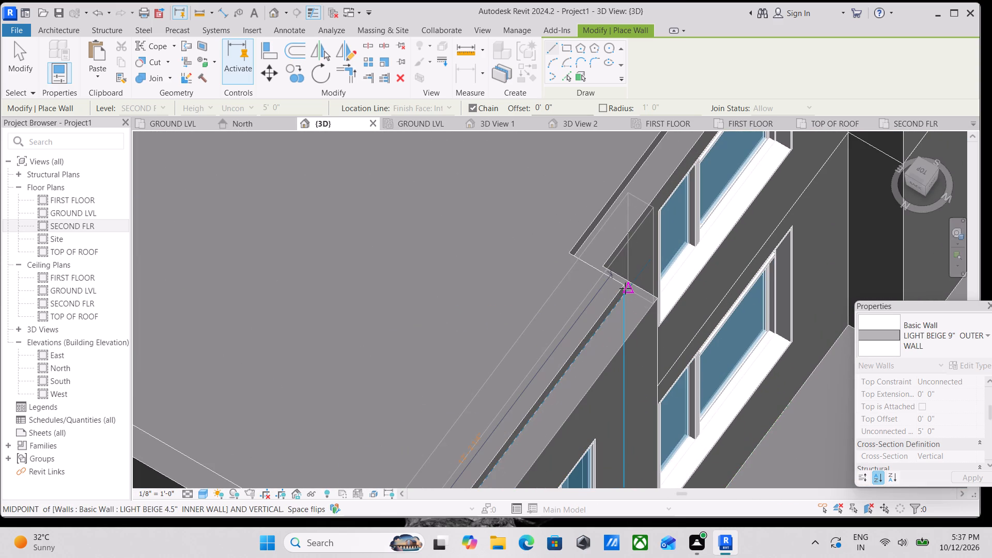
{"action": "left_click", "coordinate": [625, 294]}
{"action": "scroll", "coordinate": [625, 294], "scroll_direction": "down", "scroll_amount": 6}
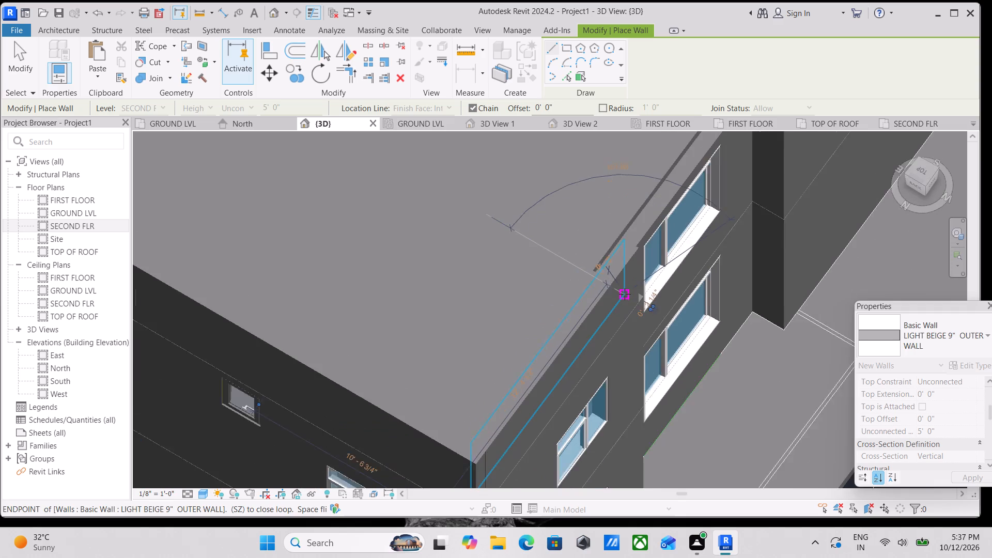
{"action": "key", "text": "Escape"}
Draw a parapet wall along the roof edge above the large-window bay, from one corner of the bay to the other.
{"action": "scroll", "coordinate": [630, 289], "scroll_direction": "down", "scroll_amount": 3}
{"action": "middle_click_drag", "start_coordinate": [673, 238], "coordinate": [624, 274]}
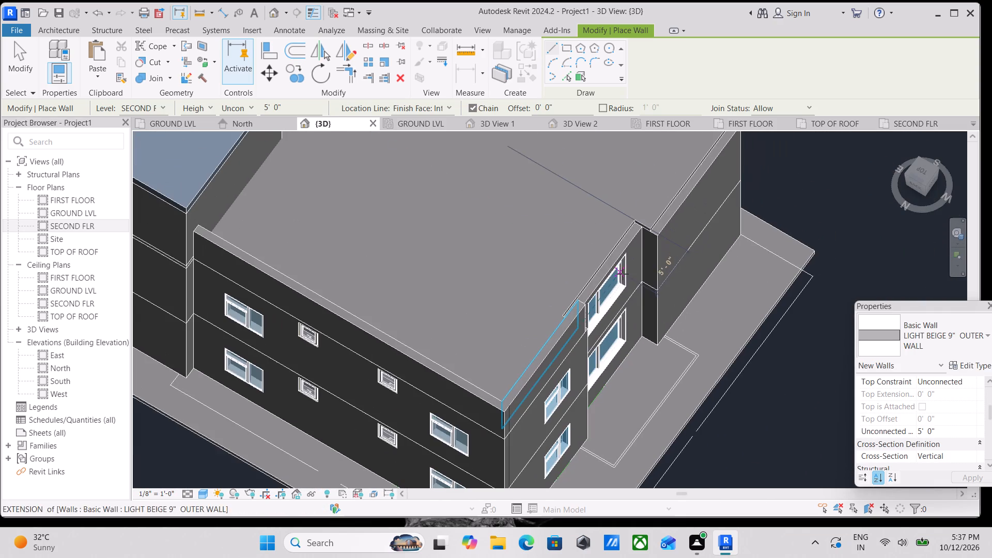
{"action": "middle_click_drag", "start_coordinate": [644, 288], "coordinate": [458, 243], "text": "shift"}
{"action": "scroll", "coordinate": [431, 260], "scroll_direction": "down", "scroll_amount": 2}
{"action": "middle_click_drag", "start_coordinate": [431, 260], "coordinate": [610, 153]}
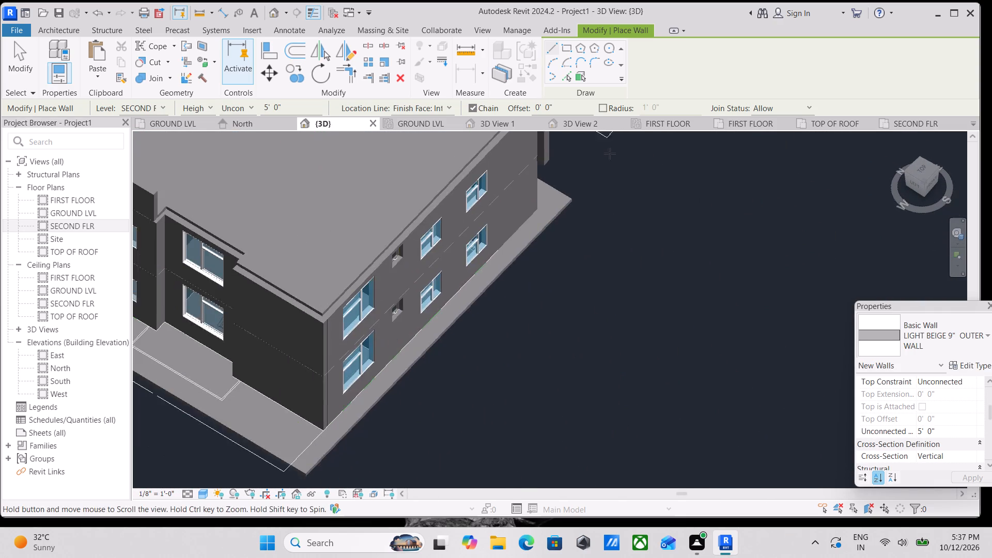
{"action": "middle_click_drag", "start_coordinate": [610, 153], "coordinate": [607, 155]}
{"action": "middle_click_drag", "start_coordinate": [372, 283], "coordinate": [498, 249]}
{"action": "middle_click_drag", "start_coordinate": [332, 262], "coordinate": [442, 275]}
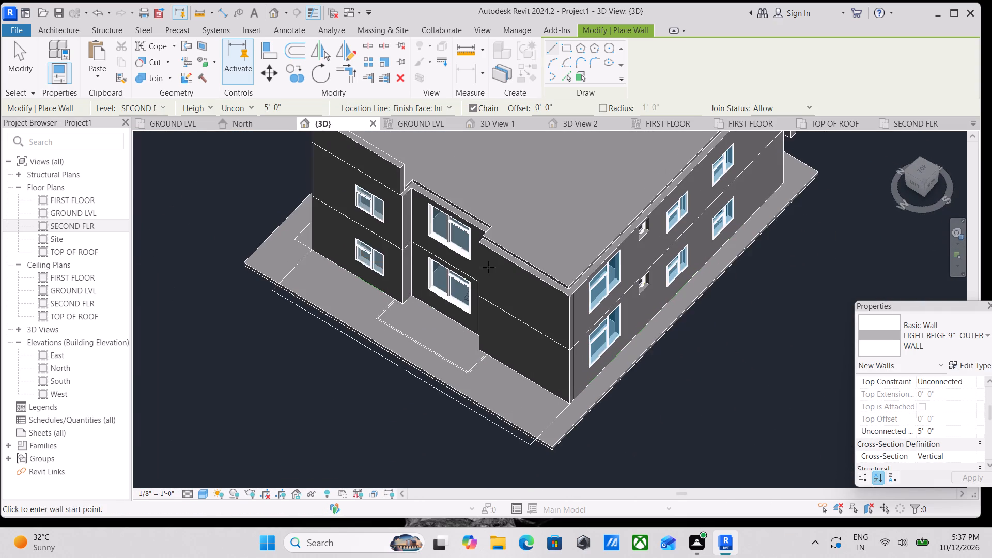
{"action": "middle_click_drag", "start_coordinate": [499, 260], "coordinate": [520, 297]}
{"action": "scroll", "coordinate": [439, 201], "scroll_direction": "up", "scroll_amount": 3}
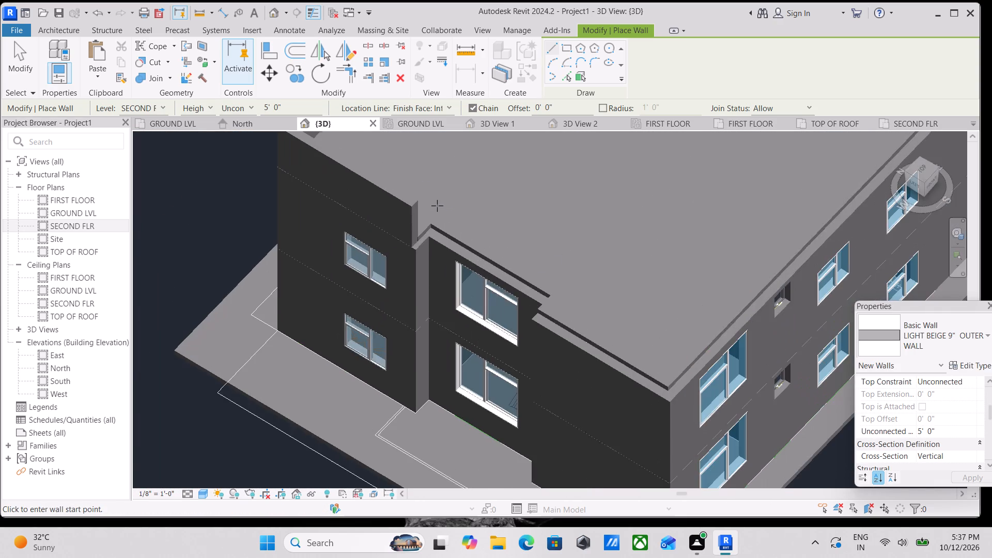
{"action": "scroll", "coordinate": [427, 221], "scroll_direction": "up", "scroll_amount": 3}
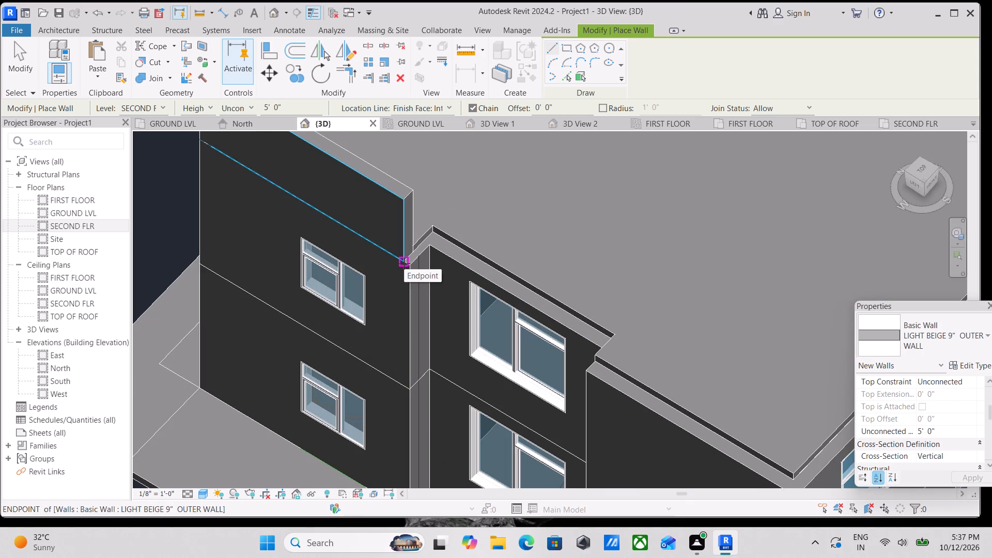
{"action": "scroll", "coordinate": [439, 264], "scroll_direction": "up", "scroll_amount": 6}
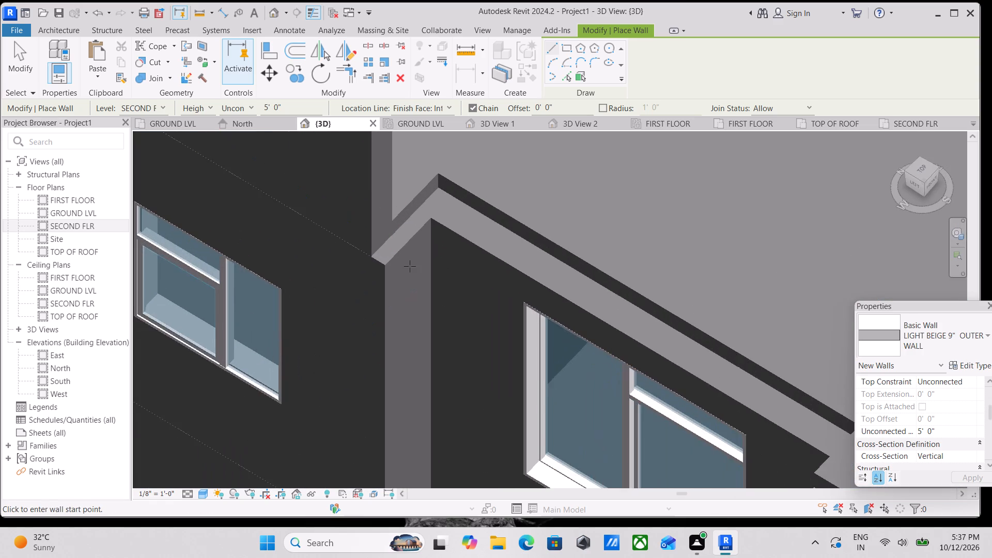
{"action": "scroll", "coordinate": [411, 263], "scroll_direction": "down", "scroll_amount": 6}
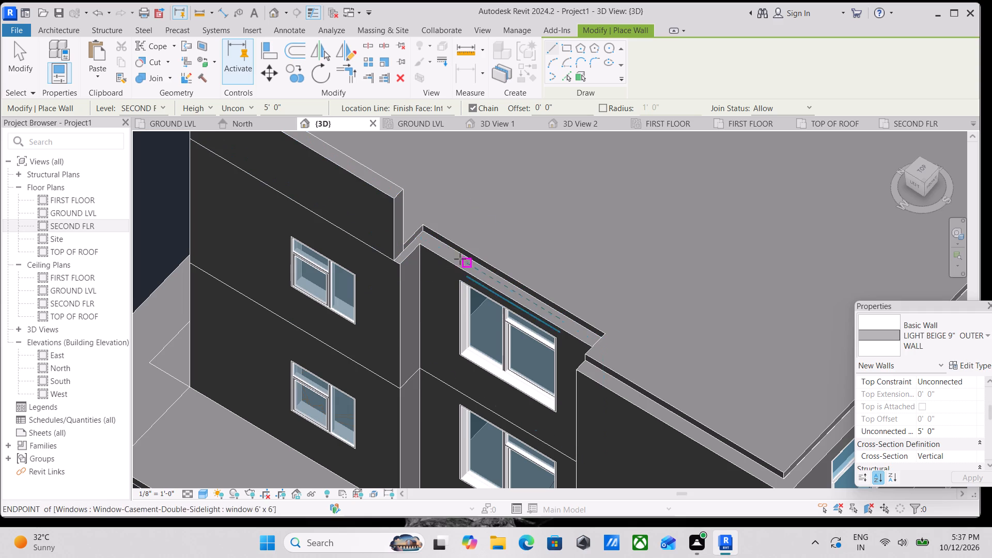
{"action": "left_click", "coordinate": [418, 243]}
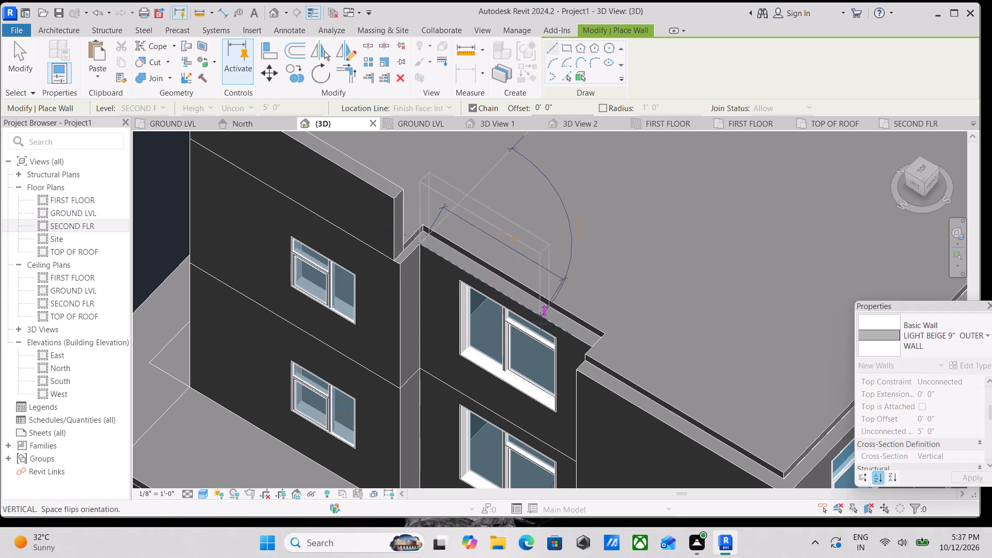
{"action": "left_click", "coordinate": [593, 349]}
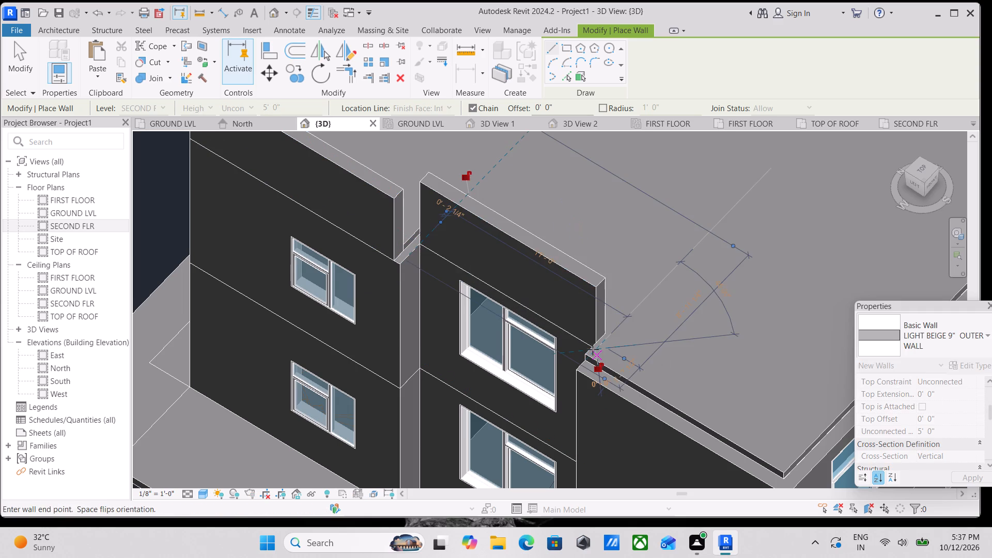
Continue the parapet with a short return at the window bay's end and along the roof edge to the building corner.
{"action": "scroll", "coordinate": [591, 344], "scroll_direction": "down", "scroll_amount": 1}
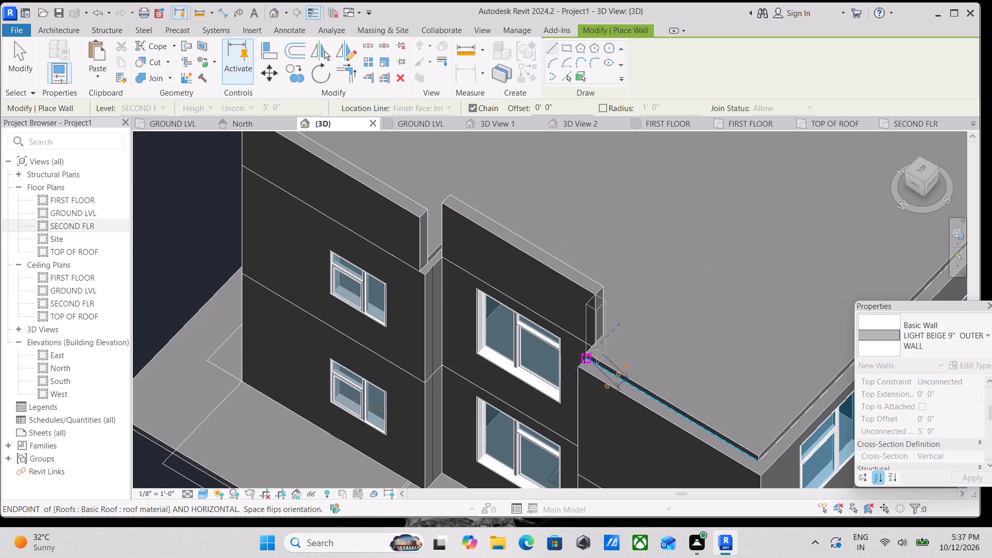
{"action": "left_click", "coordinate": [581, 367]}
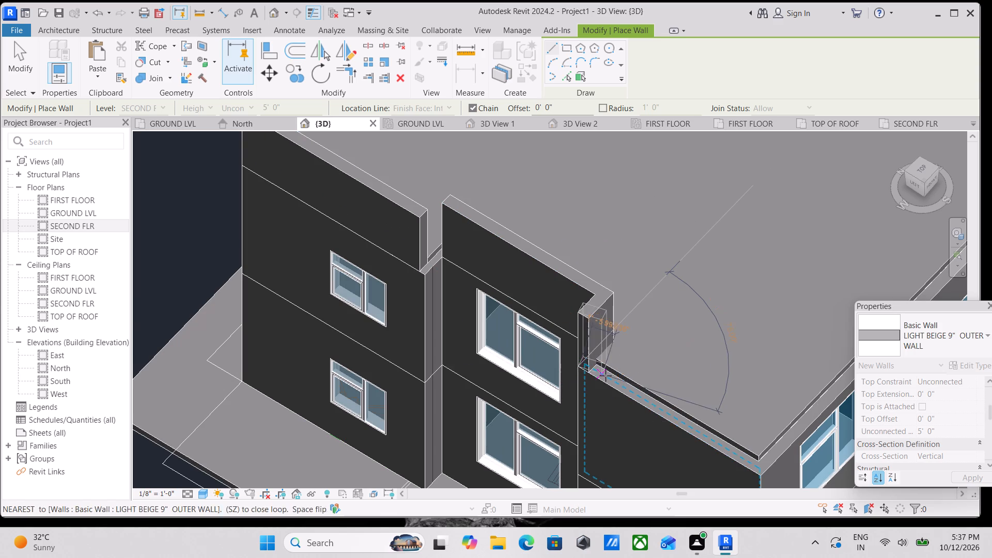
{"action": "scroll", "coordinate": [643, 400], "scroll_direction": "down", "scroll_amount": 1}
{"action": "middle_click_drag", "start_coordinate": [637, 394], "coordinate": [566, 365]}
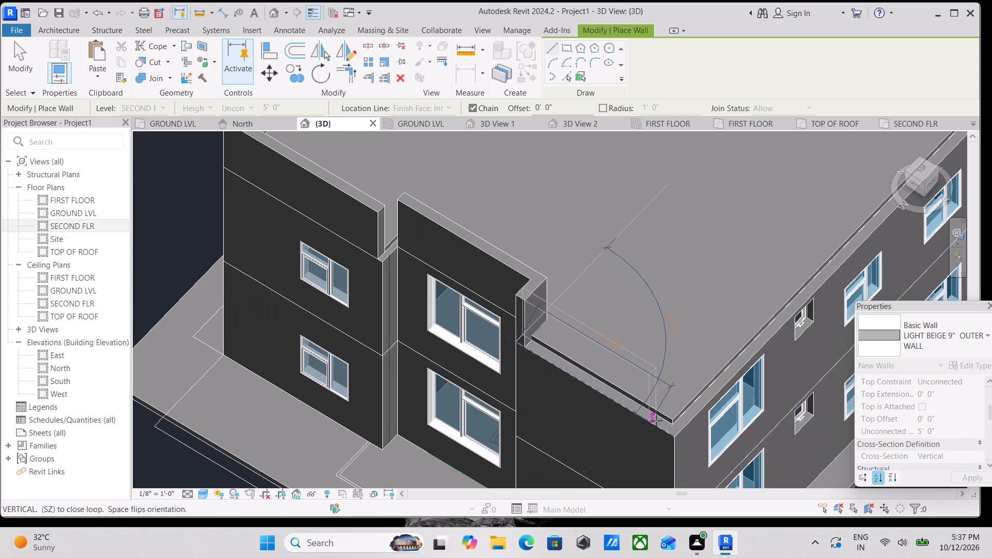
{"action": "left_click", "coordinate": [674, 440]}
Continue the parapet from the building corner along the long side edge to the short wall at the railing's end, and finish.
{"action": "scroll", "coordinate": [721, 368], "scroll_direction": "down", "scroll_amount": 2}
{"action": "middle_click_drag", "start_coordinate": [723, 366], "coordinate": [496, 405]}
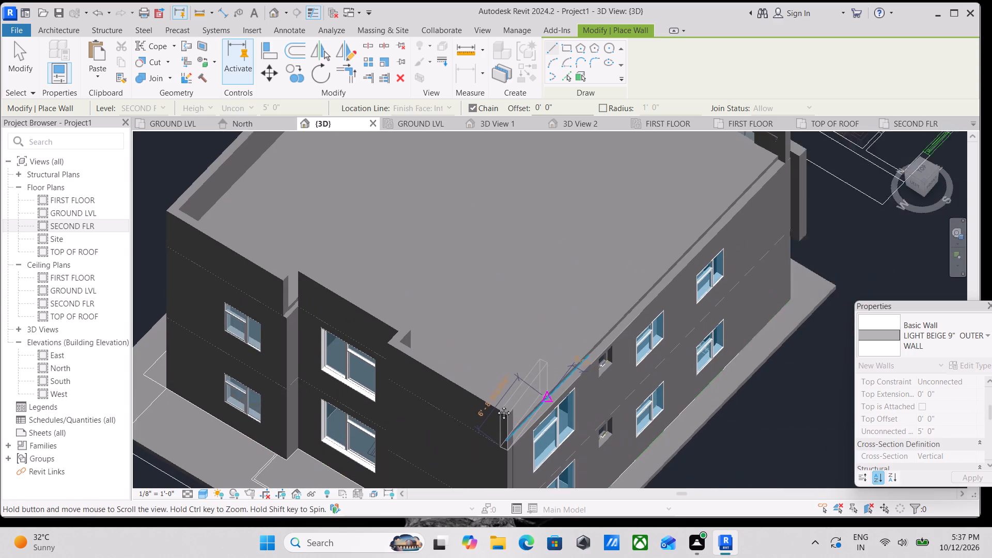
{"action": "middle_click_drag", "start_coordinate": [496, 405], "coordinate": [497, 405]}
{"action": "scroll", "coordinate": [568, 315], "scroll_direction": "down", "scroll_amount": 3}
{"action": "middle_click_drag", "start_coordinate": [574, 312], "coordinate": [421, 412]}
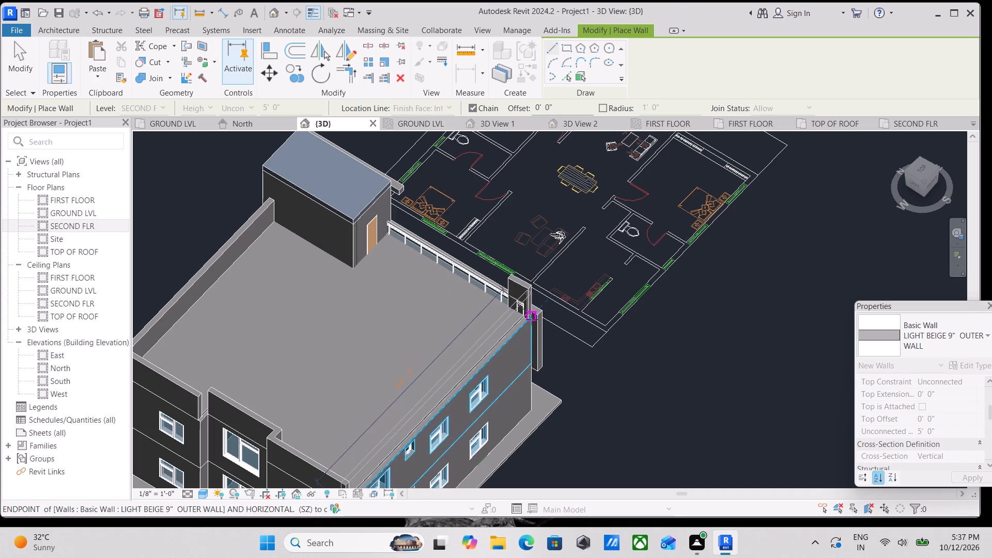
{"action": "scroll", "coordinate": [532, 319], "scroll_direction": "up", "scroll_amount": 4}
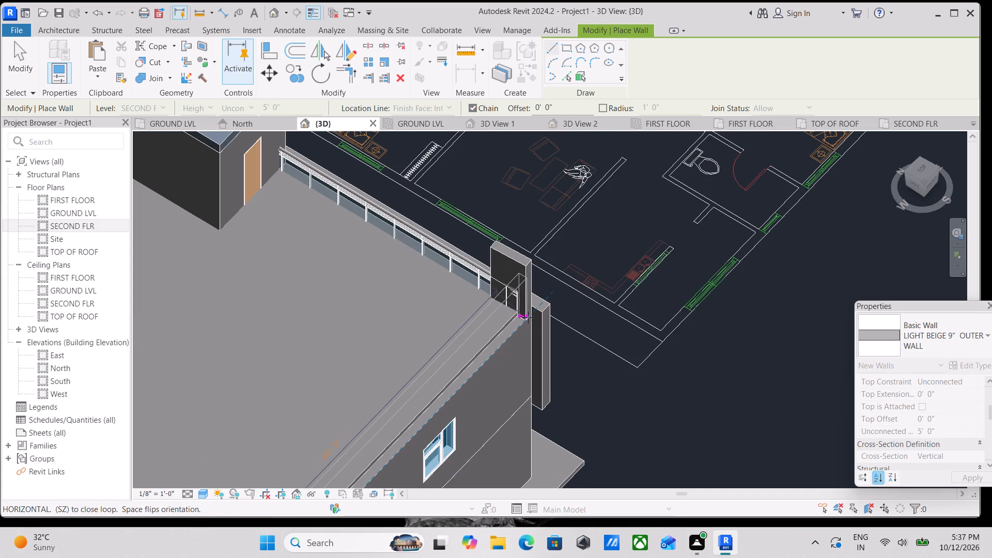
{"action": "scroll", "coordinate": [527, 319], "scroll_direction": "up", "scroll_amount": 4}
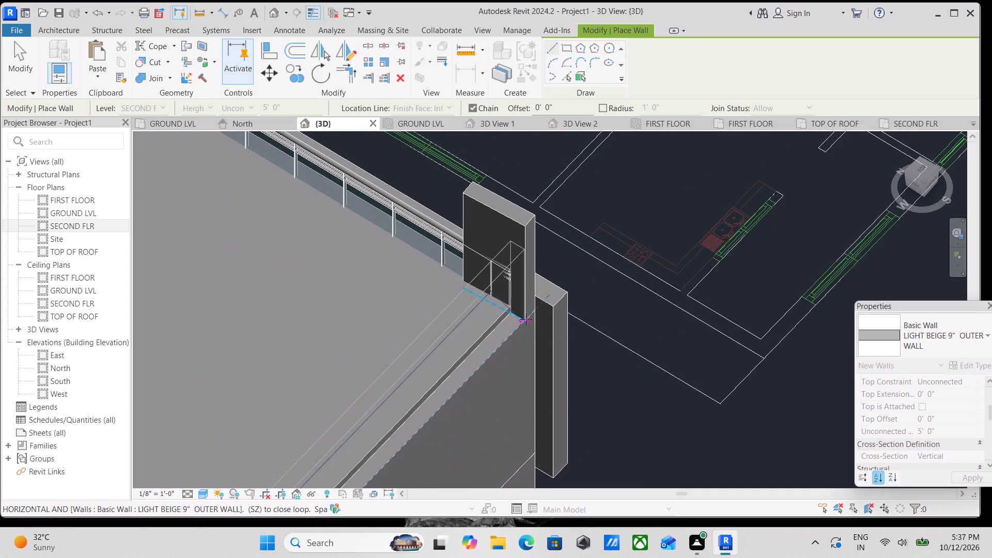
{"action": "left_click", "coordinate": [523, 322]}
{"action": "scroll", "coordinate": [516, 325], "scroll_direction": "down", "scroll_amount": 3}
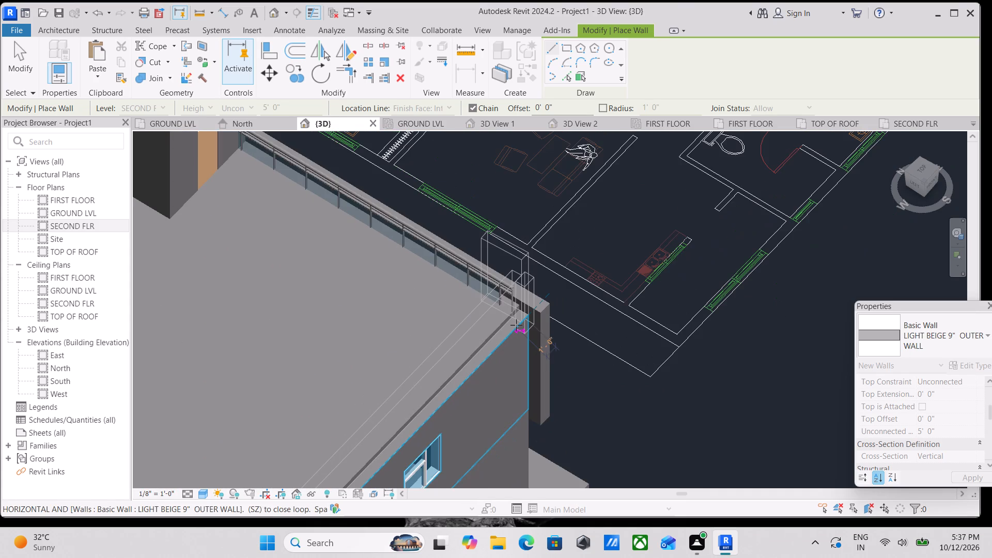
{"action": "key", "text": "Escape"}
{"action": "scroll", "coordinate": [559, 304], "scroll_direction": "down", "scroll_amount": 2}
{"action": "key", "text": "Escape"}
{"action": "scroll", "coordinate": [485, 288], "scroll_direction": "down", "scroll_amount": 5}
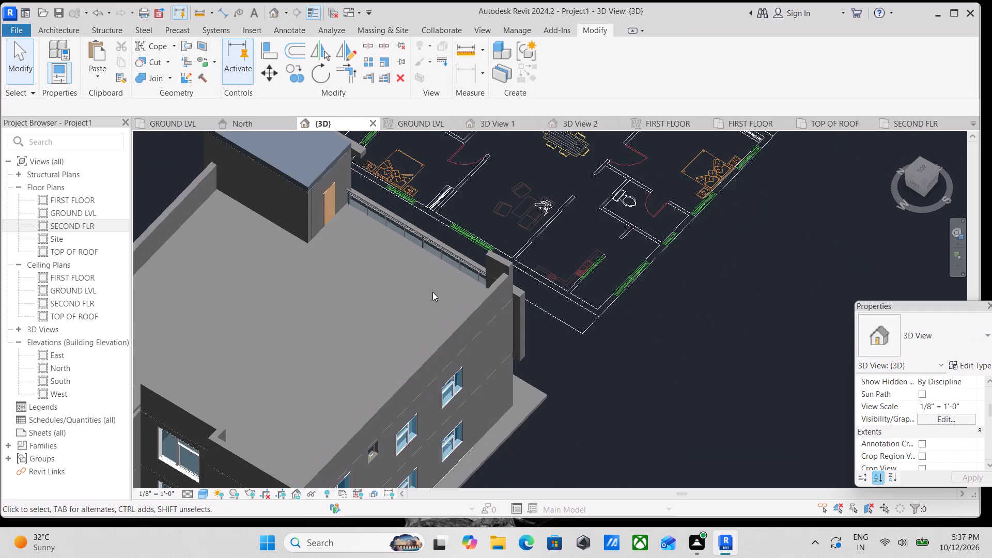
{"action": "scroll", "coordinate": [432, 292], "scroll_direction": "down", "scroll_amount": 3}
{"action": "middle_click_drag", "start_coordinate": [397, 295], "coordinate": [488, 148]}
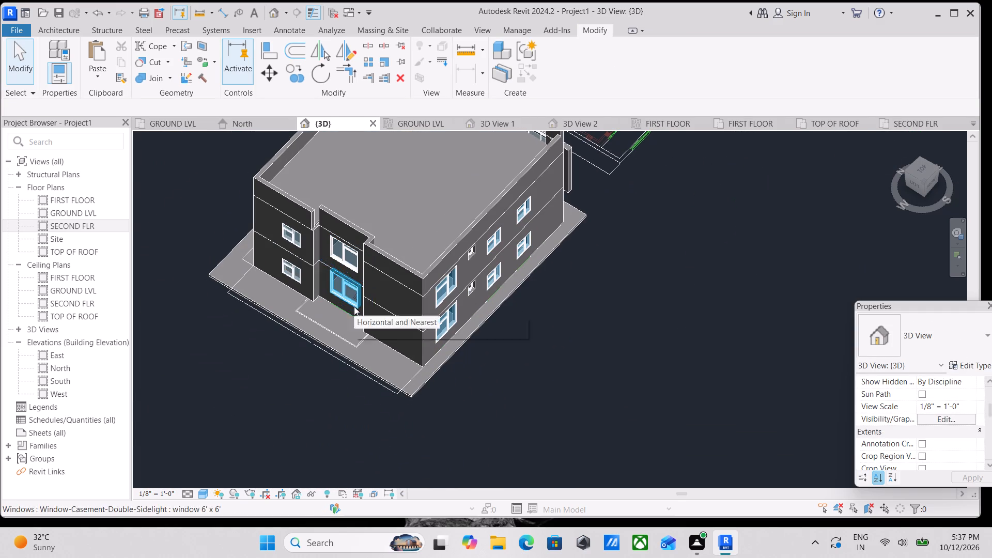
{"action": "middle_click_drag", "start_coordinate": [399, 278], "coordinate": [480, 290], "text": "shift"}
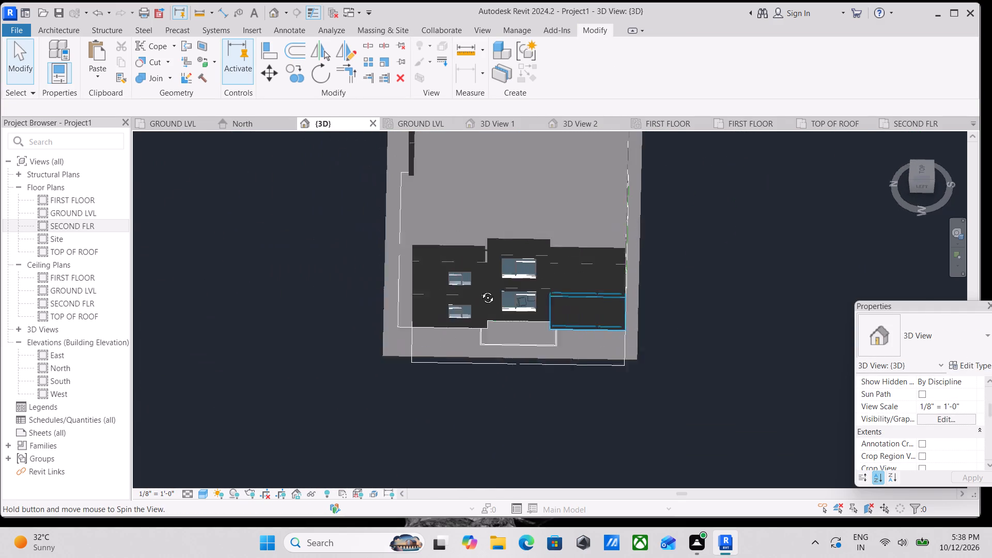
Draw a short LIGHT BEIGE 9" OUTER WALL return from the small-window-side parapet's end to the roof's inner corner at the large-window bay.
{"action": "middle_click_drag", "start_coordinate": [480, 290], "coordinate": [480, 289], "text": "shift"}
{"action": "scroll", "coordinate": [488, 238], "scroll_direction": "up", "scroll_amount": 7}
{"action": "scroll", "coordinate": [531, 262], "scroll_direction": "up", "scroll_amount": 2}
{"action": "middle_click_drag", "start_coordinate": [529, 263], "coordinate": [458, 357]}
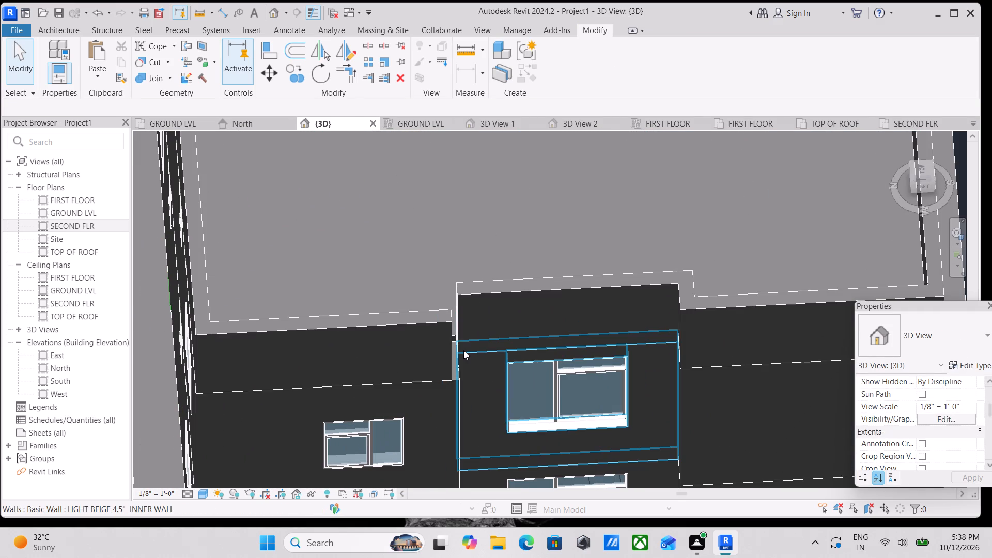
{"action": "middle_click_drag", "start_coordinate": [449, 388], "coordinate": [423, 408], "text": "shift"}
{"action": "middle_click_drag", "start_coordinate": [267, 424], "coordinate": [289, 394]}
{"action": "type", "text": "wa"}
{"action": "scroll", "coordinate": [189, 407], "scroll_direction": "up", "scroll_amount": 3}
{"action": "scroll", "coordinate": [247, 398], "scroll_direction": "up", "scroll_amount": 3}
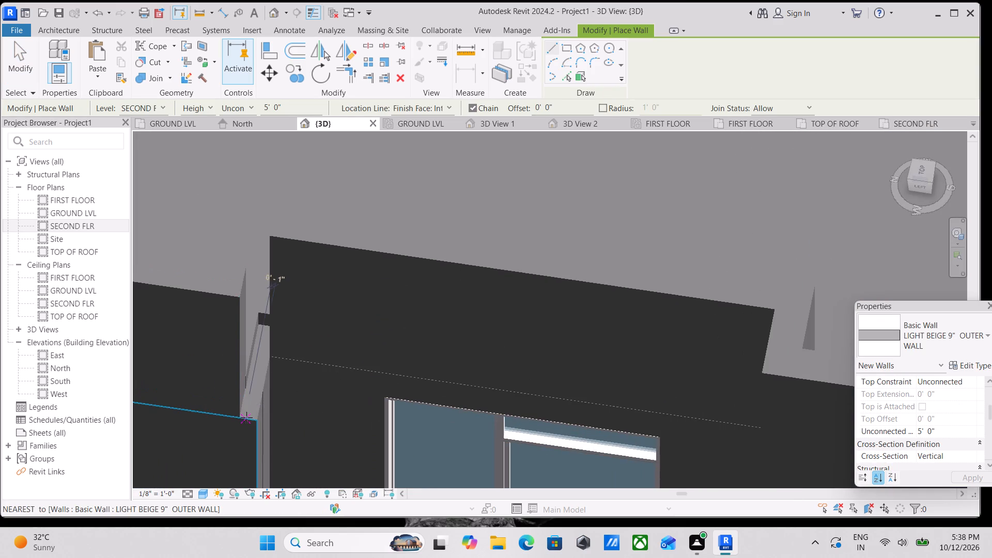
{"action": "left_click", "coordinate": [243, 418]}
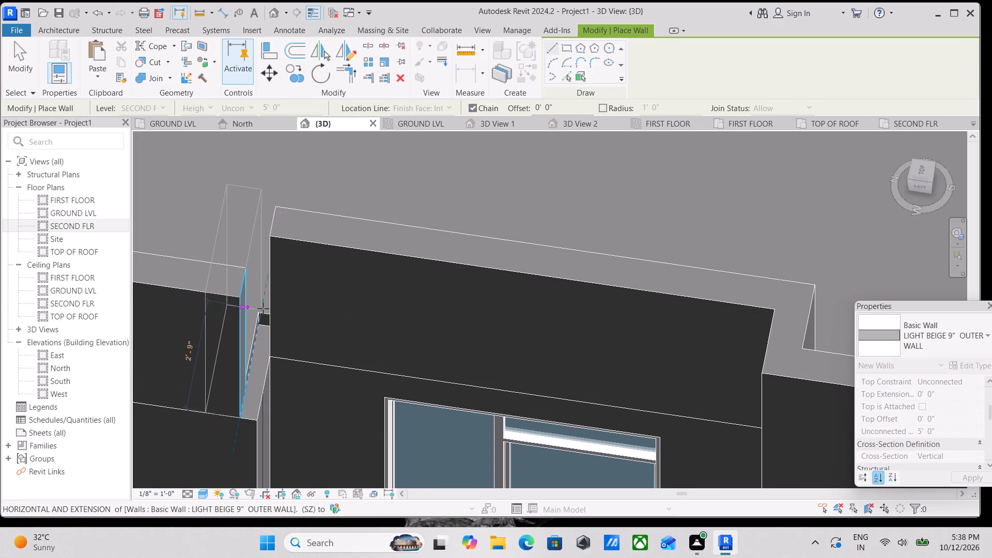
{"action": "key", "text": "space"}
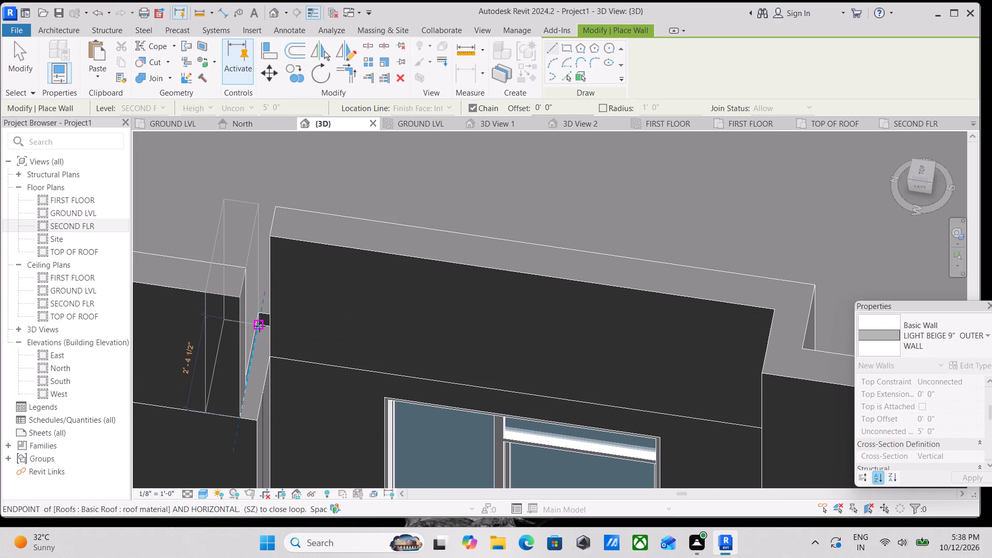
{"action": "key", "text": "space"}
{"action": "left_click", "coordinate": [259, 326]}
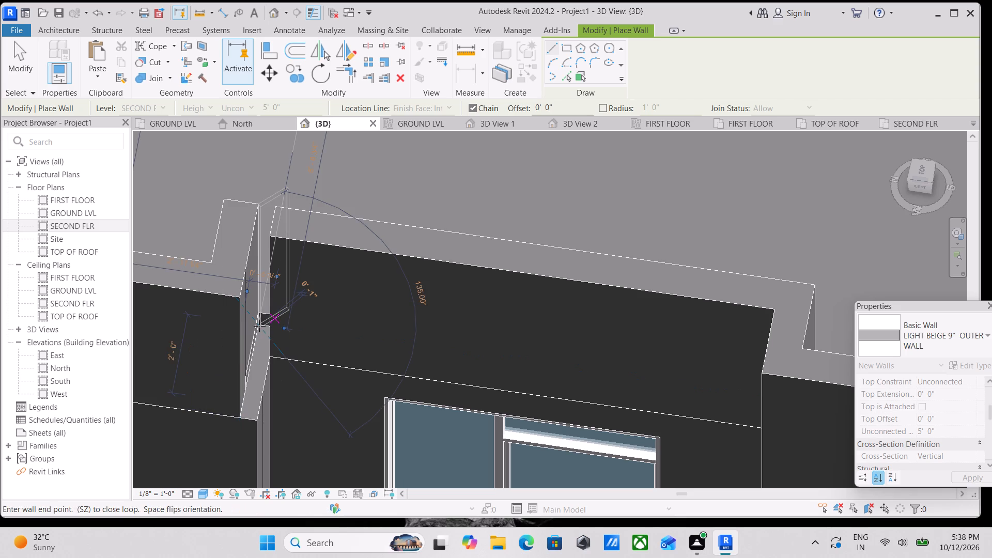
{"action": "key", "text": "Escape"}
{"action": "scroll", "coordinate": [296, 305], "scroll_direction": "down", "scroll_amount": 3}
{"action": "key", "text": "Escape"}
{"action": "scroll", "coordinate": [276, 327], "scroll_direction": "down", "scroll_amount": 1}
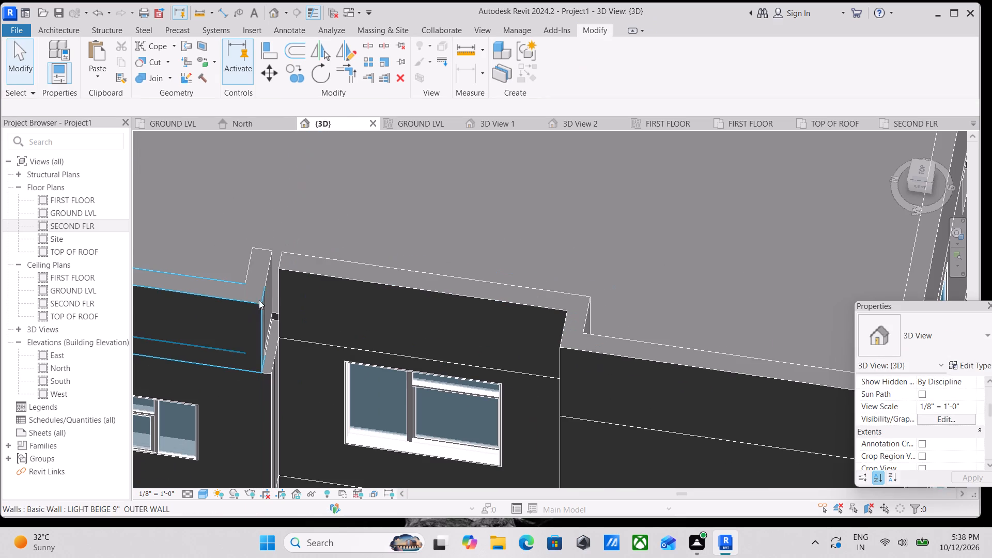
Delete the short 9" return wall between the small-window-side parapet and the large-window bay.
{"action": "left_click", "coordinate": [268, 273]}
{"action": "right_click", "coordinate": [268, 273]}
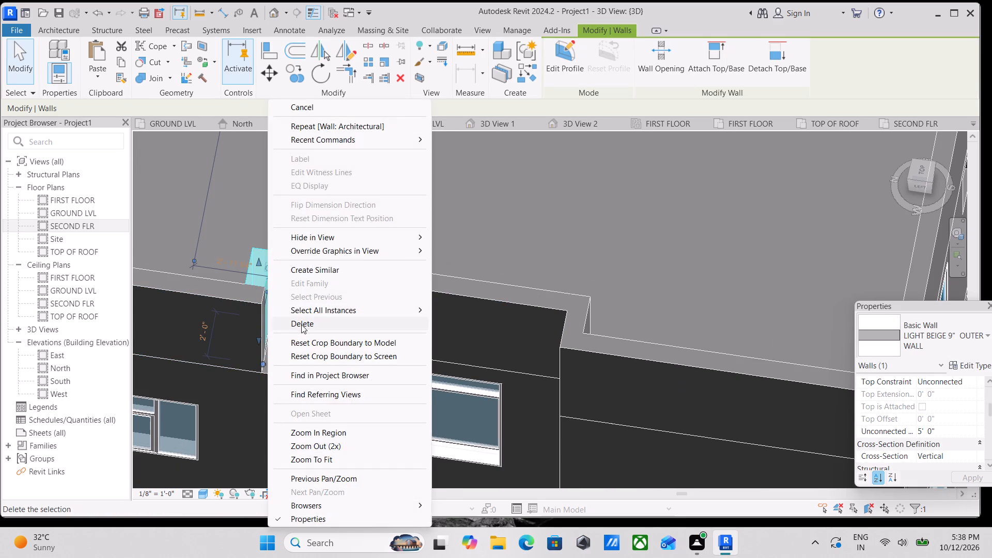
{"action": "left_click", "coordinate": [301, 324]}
From the top view, extend the bedroom-side parapet's end toward the SIT OUT bay to align with the roof's inner corner.
{"action": "scroll", "coordinate": [257, 368], "scroll_direction": "up", "scroll_amount": 4}
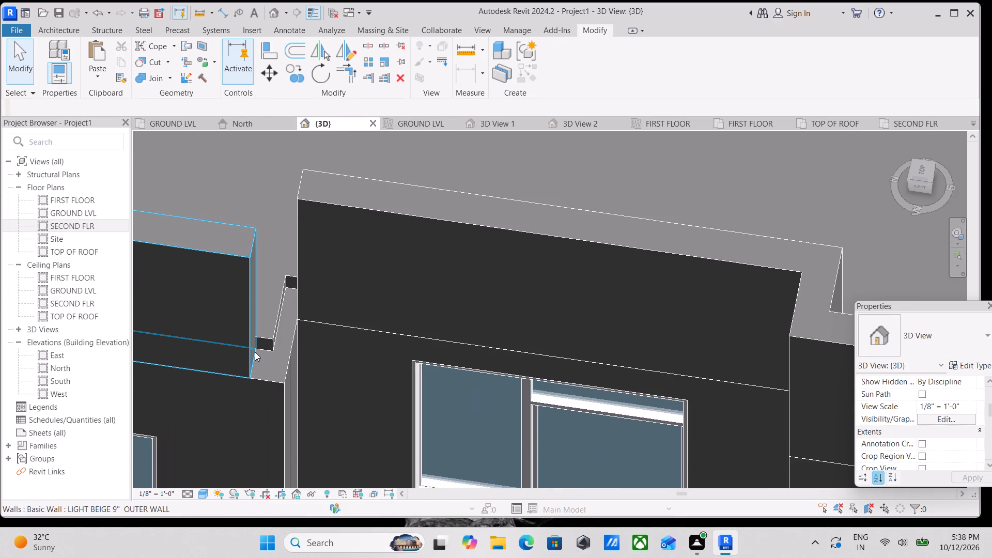
{"action": "middle_click_drag", "start_coordinate": [256, 352], "coordinate": [284, 400], "text": "shift"}
{"action": "scroll", "coordinate": [284, 400], "scroll_direction": "up", "scroll_amount": 1}
{"action": "scroll", "coordinate": [287, 391], "scroll_direction": "down", "scroll_amount": 3}
{"action": "middle_click_drag", "start_coordinate": [287, 390], "coordinate": [215, 268]}
{"action": "scroll", "coordinate": [272, 298], "scroll_direction": "down", "scroll_amount": 3}
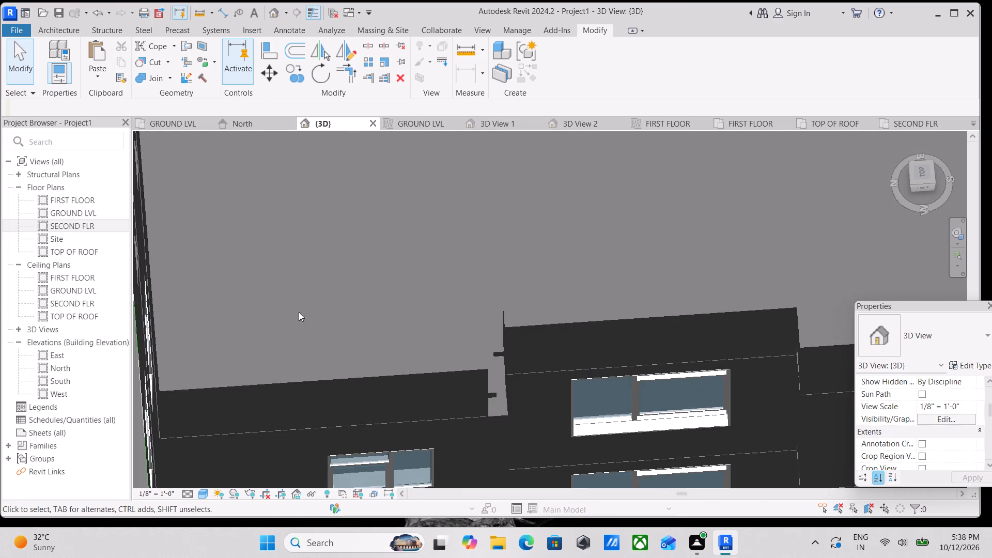
{"action": "scroll", "coordinate": [412, 295], "scroll_direction": "down", "scroll_amount": 3}
{"action": "left_click", "coordinate": [928, 177]}
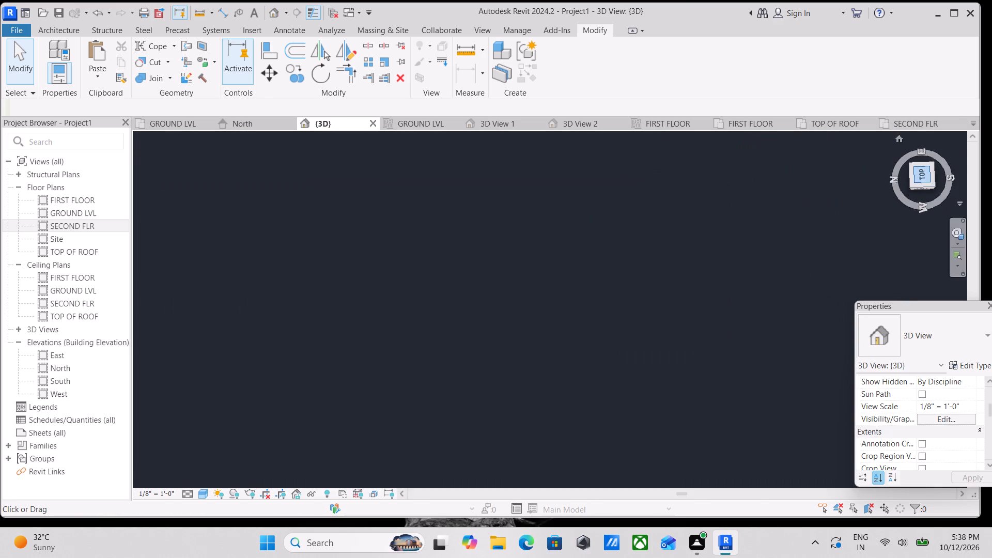
{"action": "scroll", "coordinate": [684, 300], "scroll_direction": "up", "scroll_amount": 5}
{"action": "scroll", "coordinate": [458, 407], "scroll_direction": "up", "scroll_amount": 8}
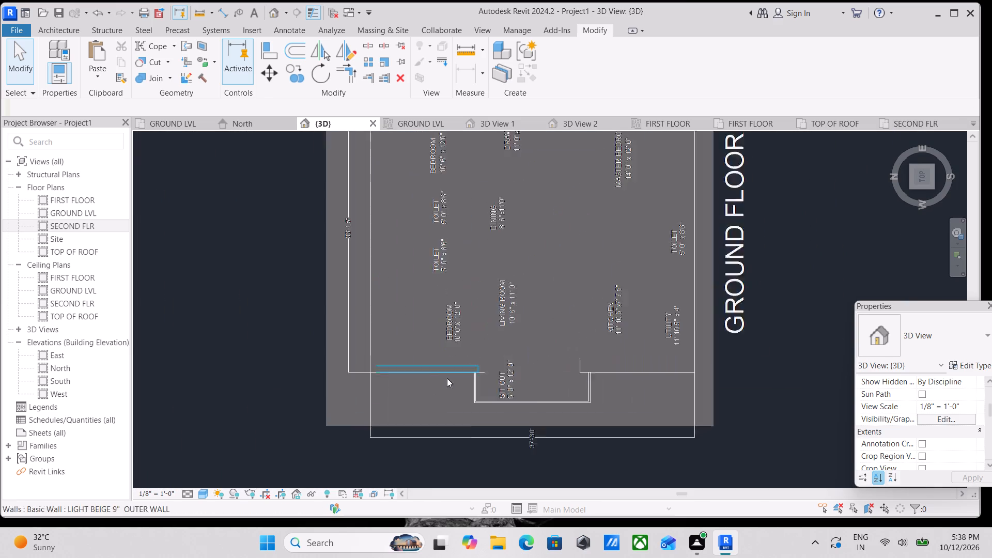
{"action": "scroll", "coordinate": [488, 366], "scroll_direction": "up", "scroll_amount": 7}
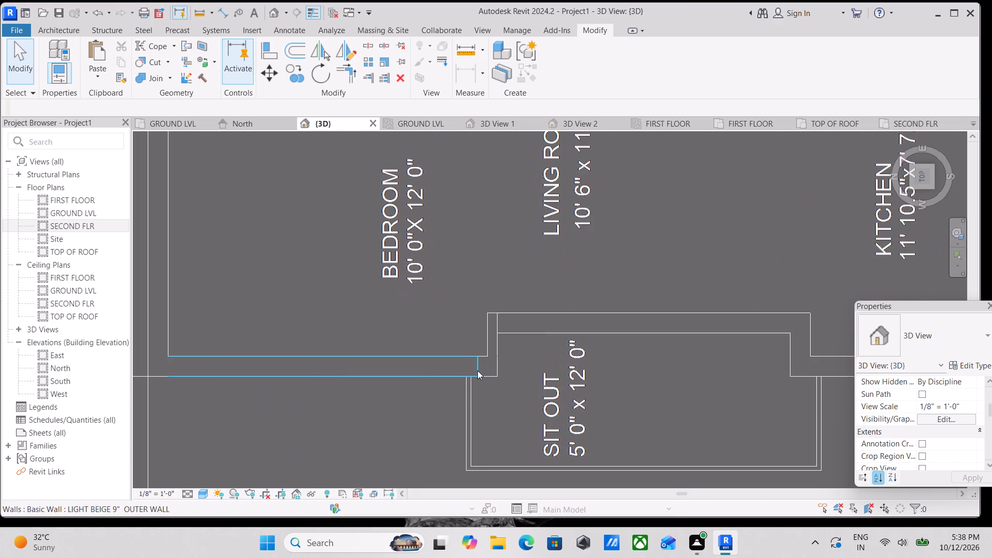
{"action": "left_click", "coordinate": [477, 370]}
{"action": "scroll", "coordinate": [479, 370], "scroll_direction": "up", "scroll_amount": 7}
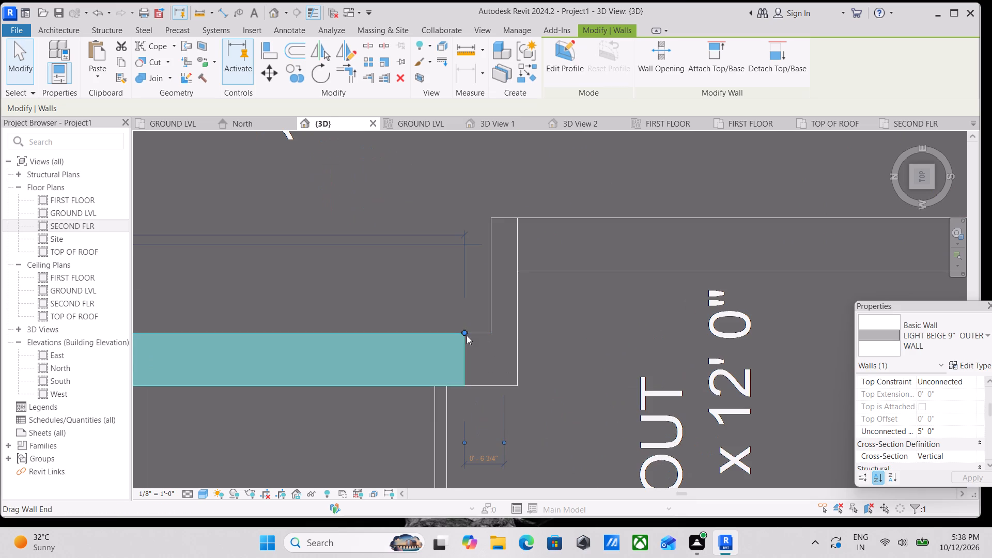
{"action": "left_click_drag", "start_coordinate": [462, 330], "coordinate": [492, 334]}
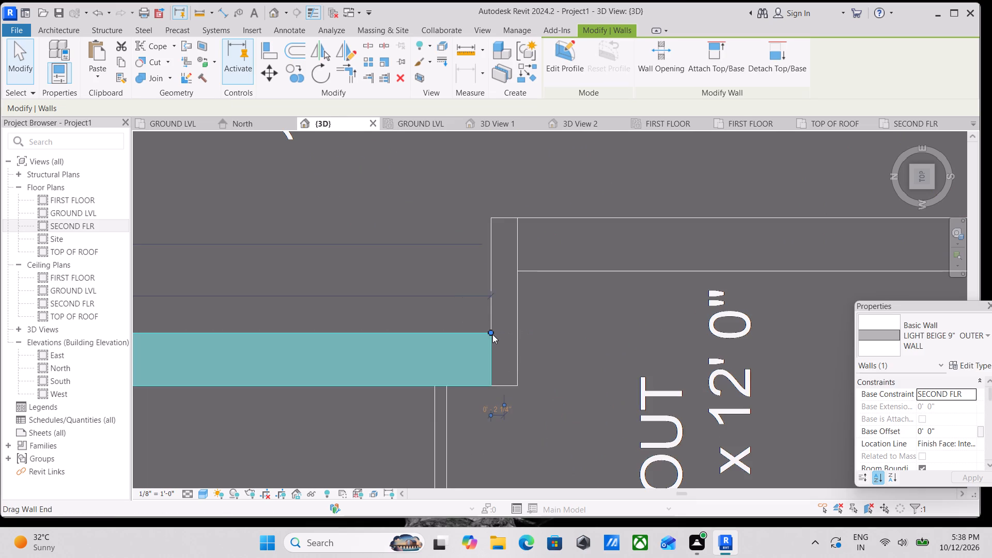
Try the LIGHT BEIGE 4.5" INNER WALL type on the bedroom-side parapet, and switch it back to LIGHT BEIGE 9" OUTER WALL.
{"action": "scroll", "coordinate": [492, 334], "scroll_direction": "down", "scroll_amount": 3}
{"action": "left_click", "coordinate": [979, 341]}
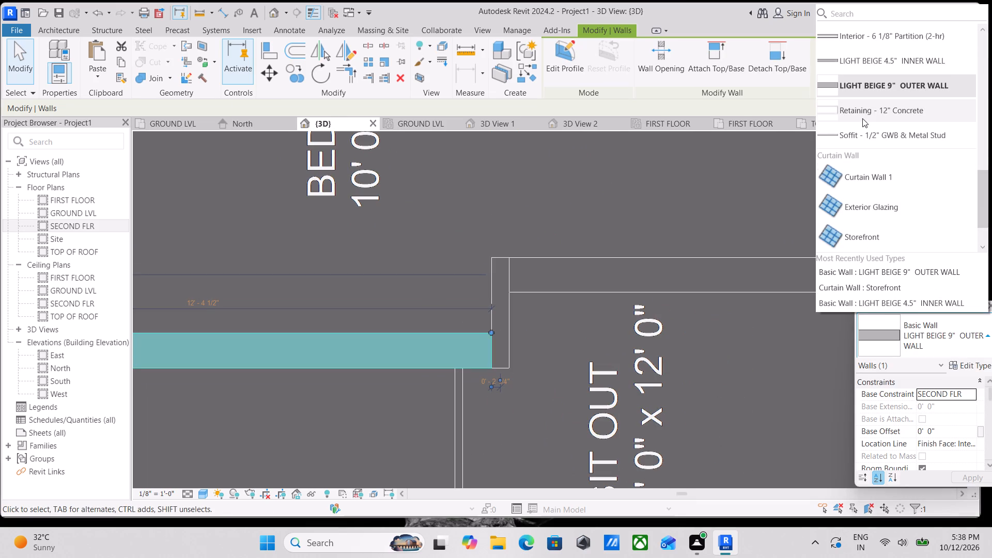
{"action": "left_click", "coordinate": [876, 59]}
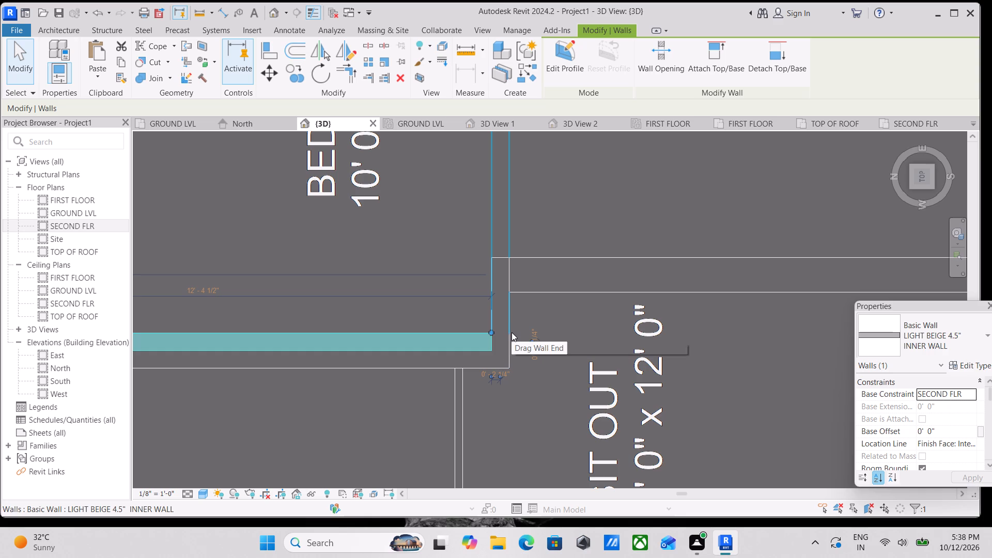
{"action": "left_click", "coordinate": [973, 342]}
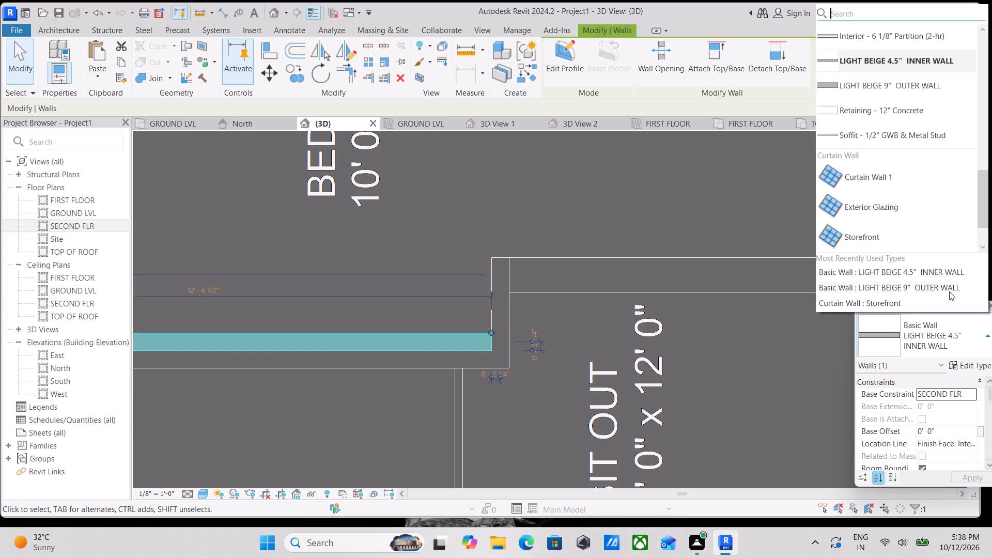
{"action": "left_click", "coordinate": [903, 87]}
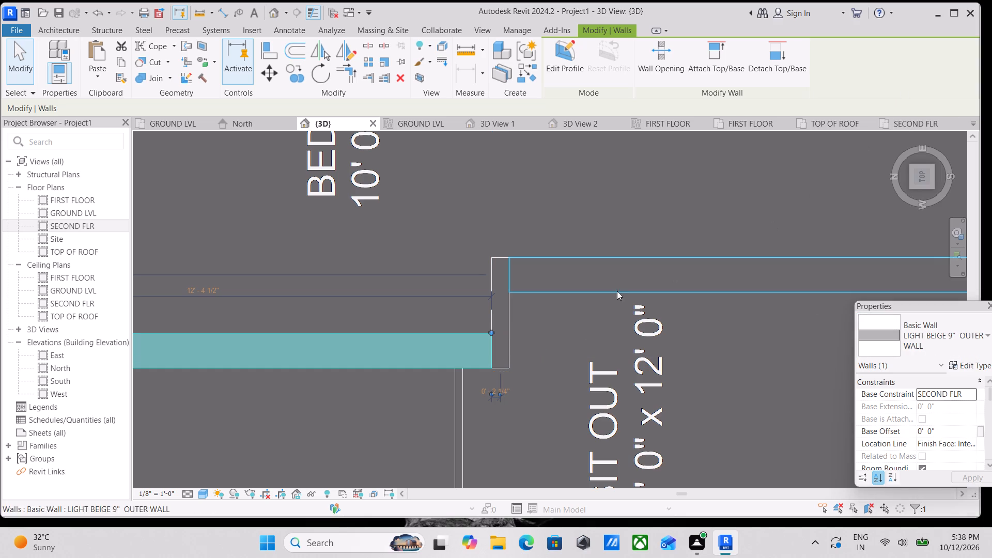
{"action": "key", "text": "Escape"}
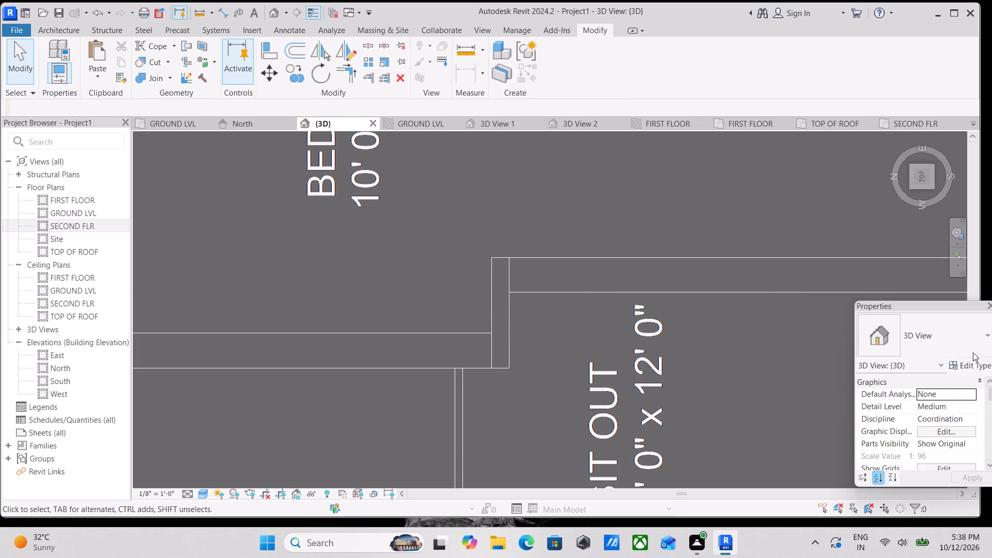
Draw a LIGHT BEIGE 4.5" INNER WALL return about 2' 4 1/2" long from the bedroom-side parapet's end to the bay's roof corner.
{"action": "key", "text": "w"}
{"action": "key", "text": "a"}
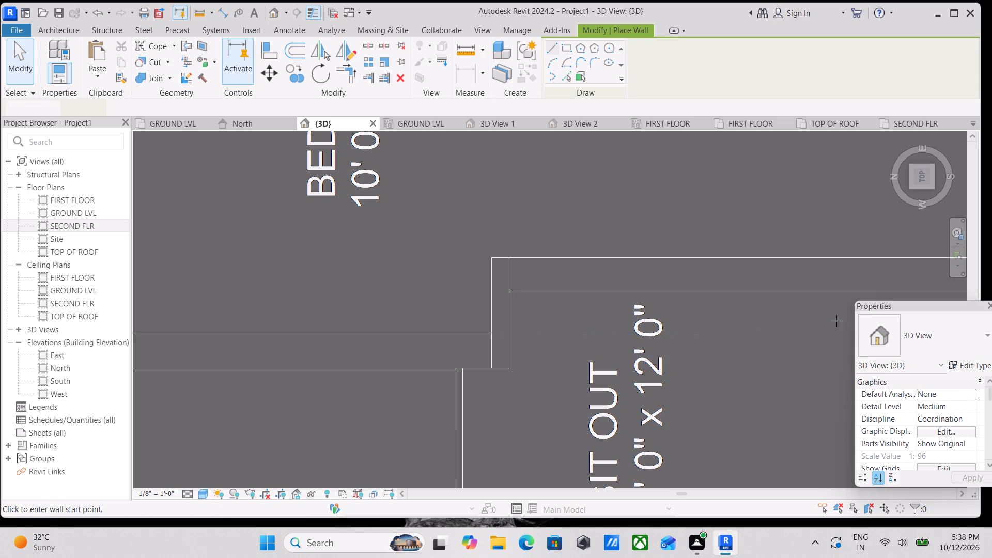
{"action": "left_click", "coordinate": [988, 337]}
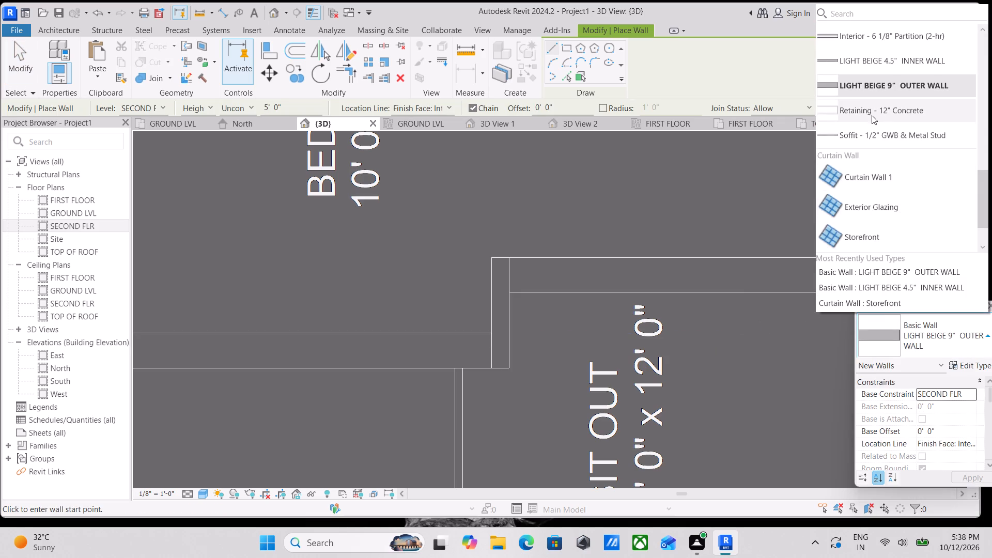
{"action": "left_click", "coordinate": [875, 60]}
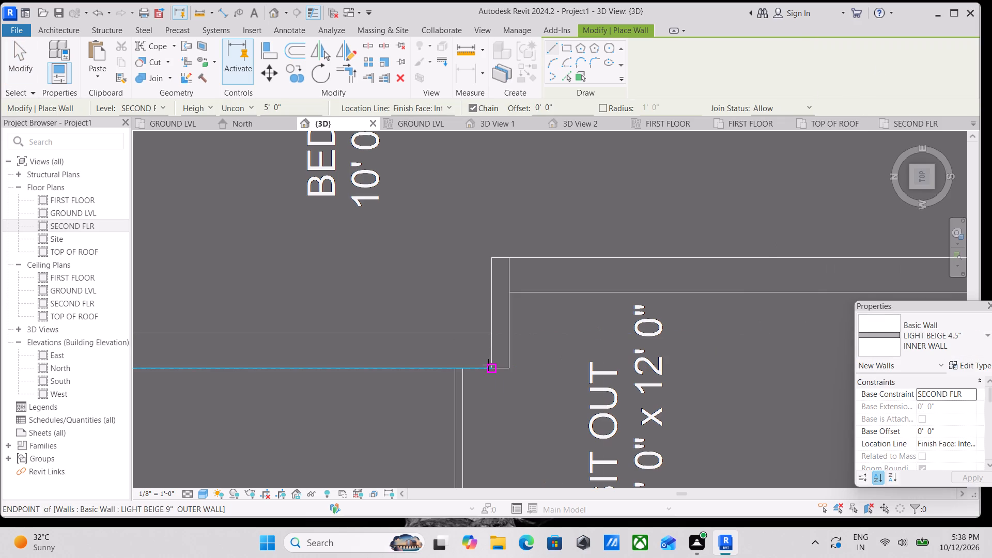
{"action": "left_click", "coordinate": [492, 370]}
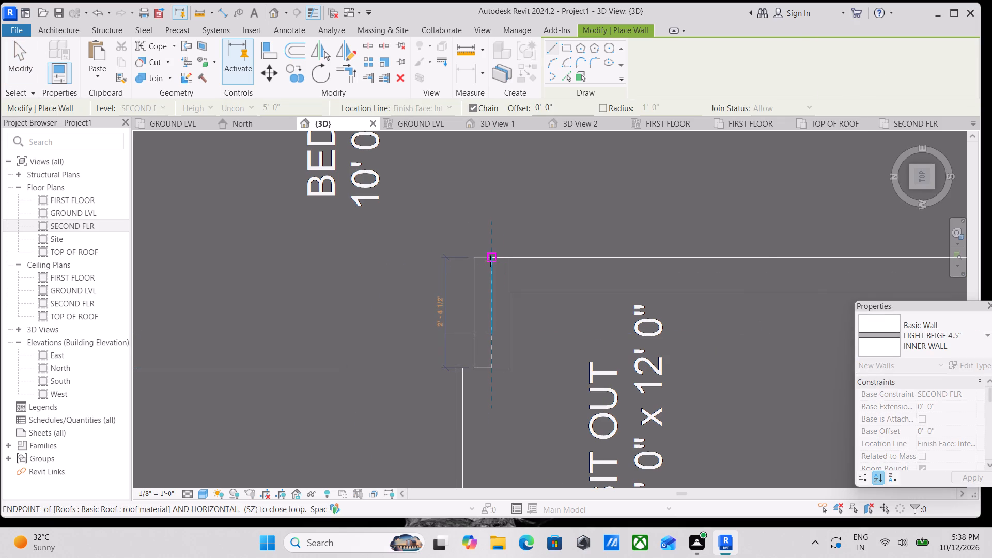
{"action": "key", "text": "space"}
{"action": "left_click", "coordinate": [490, 260]}
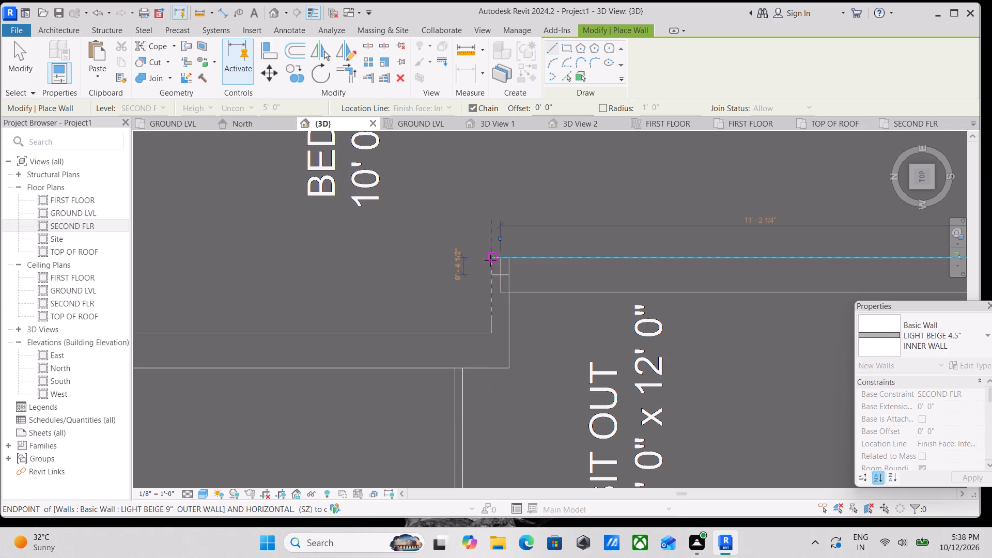
{"action": "key", "text": "Escape"}
Delete the 9" return wall at the kitchen-side end of the SIT OUT bay's parapet.
{"action": "scroll", "coordinate": [545, 318], "scroll_direction": "down", "scroll_amount": 5}
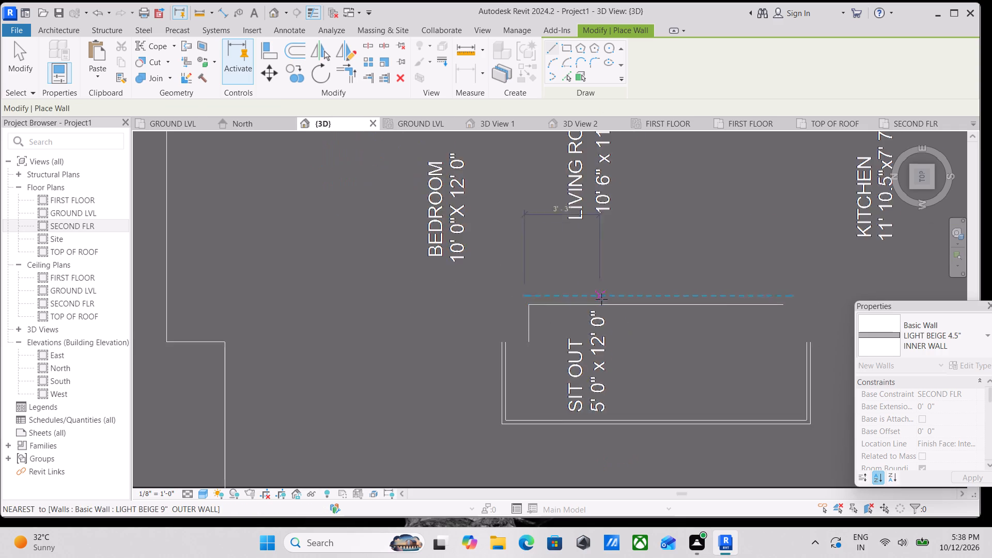
{"action": "scroll", "coordinate": [601, 299], "scroll_direction": "down", "scroll_amount": 2}
{"action": "middle_click_drag", "start_coordinate": [601, 299], "coordinate": [436, 249]}
{"action": "scroll", "coordinate": [599, 268], "scroll_direction": "up", "scroll_amount": 4}
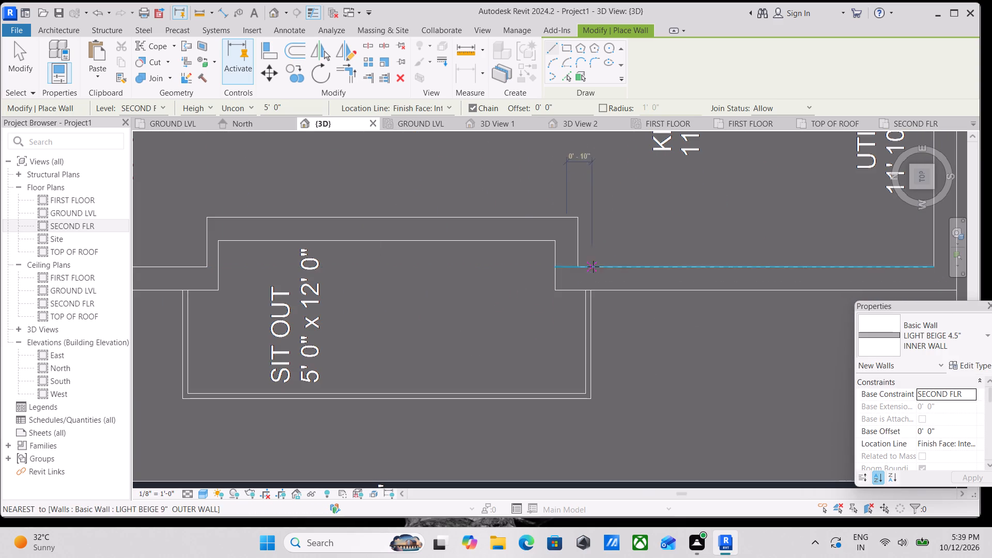
{"action": "key", "text": "Escape"}
{"action": "left_click", "coordinate": [570, 258]}
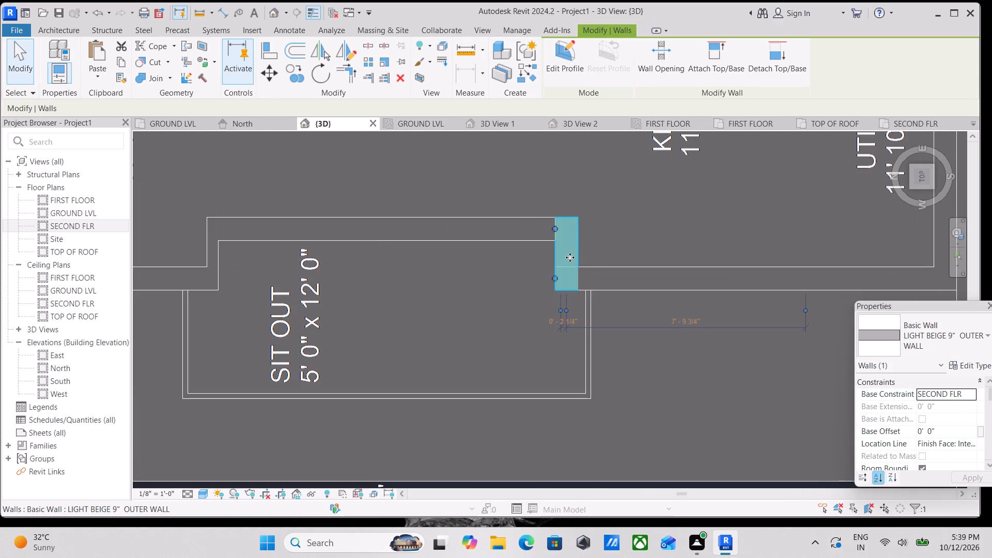
{"action": "right_click", "coordinate": [570, 257]}
{"action": "left_click", "coordinate": [606, 319]}
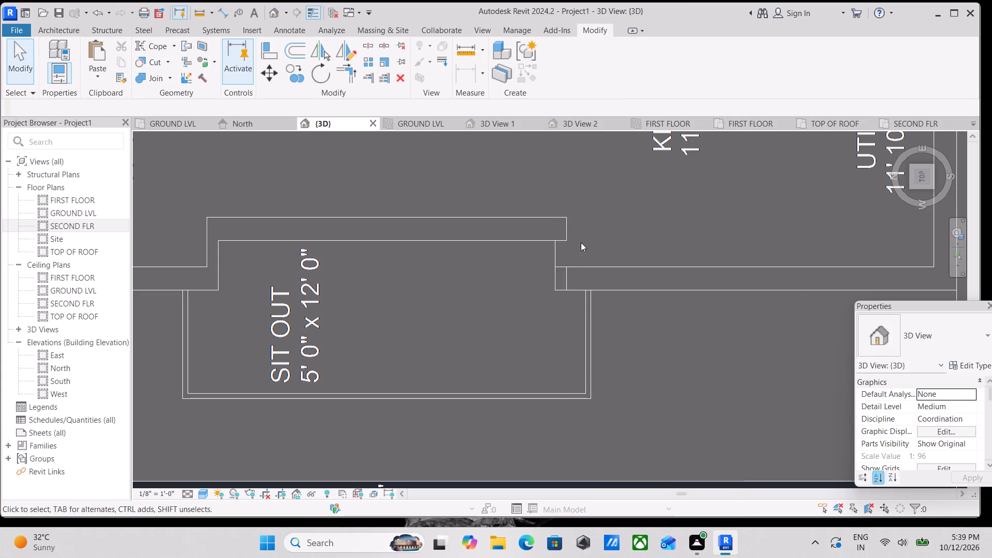
Draw a LIGHT BEIGE 4.5" INNER WALL return about 2' long from the kitchen-side parapet's end to the bay parapet, flipped toward the kitchen.
{"action": "middle_click_drag", "start_coordinate": [581, 242], "coordinate": [578, 266]}
{"action": "type", "text": "wa"}
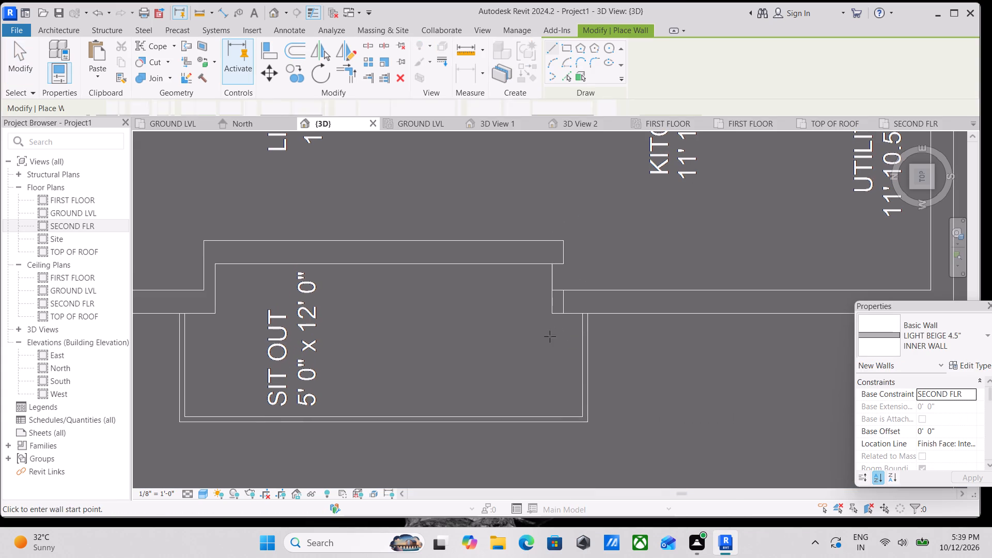
{"action": "left_click", "coordinate": [554, 313]}
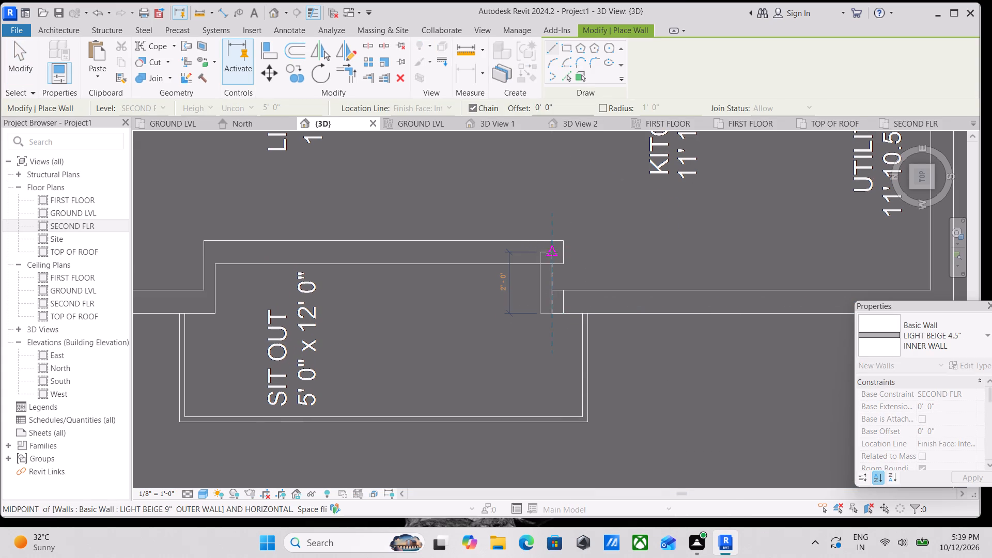
{"action": "key", "text": "space"}
{"action": "left_click", "coordinate": [546, 252]}
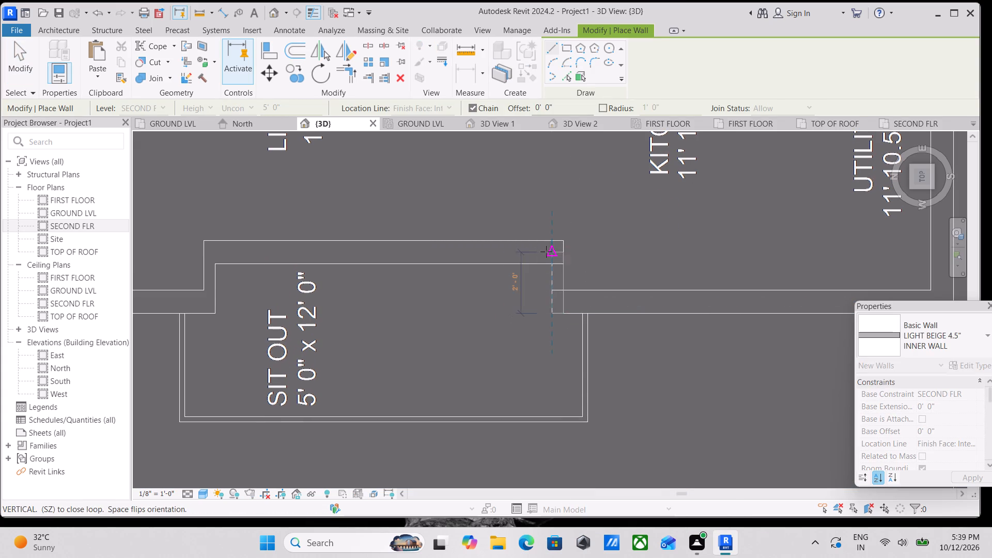
{"action": "key", "text": "Escape"}
{"action": "scroll", "coordinate": [556, 252], "scroll_direction": "down", "scroll_amount": 4}
{"action": "scroll", "coordinate": [550, 294], "scroll_direction": "down", "scroll_amount": 3}
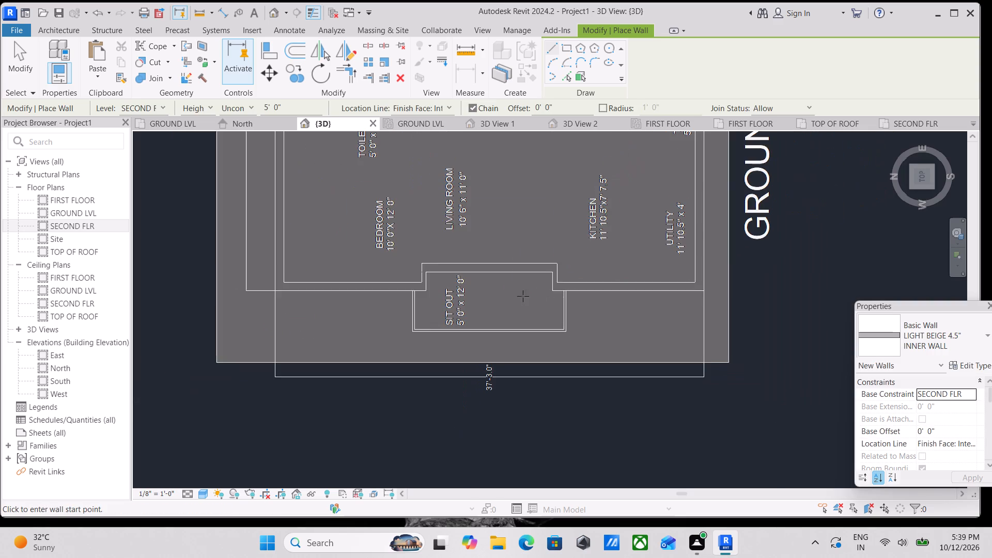
{"action": "scroll", "coordinate": [484, 286], "scroll_direction": "down", "scroll_amount": 3}
{"action": "key", "text": "Escape"}
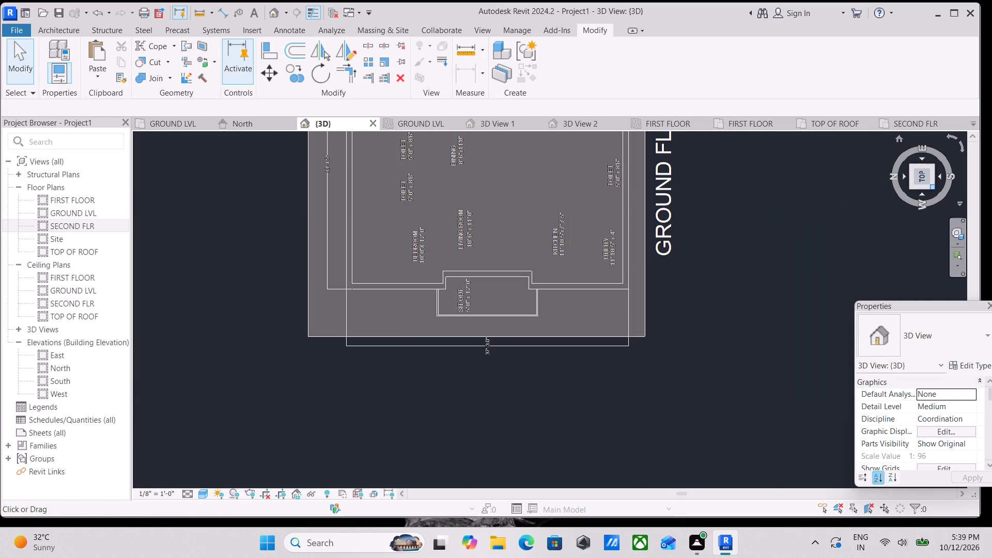
Examine the finished roof parapets and the whole building exterior from several sides in 3D.
{"action": "left_click", "coordinate": [932, 187]}
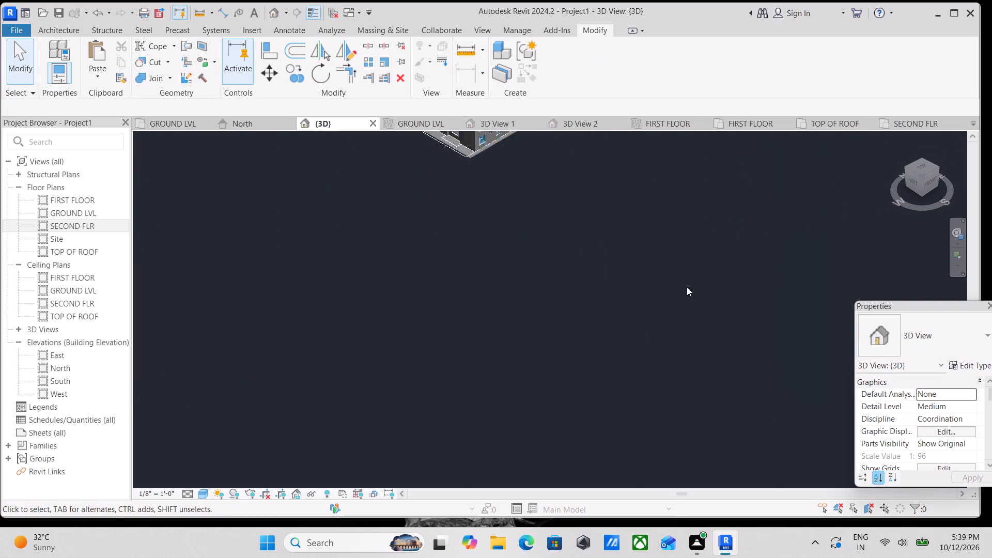
{"action": "scroll", "coordinate": [557, 324], "scroll_direction": "up", "scroll_amount": 3}
{"action": "key", "text": "Escape"}
{"action": "key", "text": "Escape"}
{"action": "scroll", "coordinate": [508, 393], "scroll_direction": "up", "scroll_amount": 4}
{"action": "scroll", "coordinate": [452, 351], "scroll_direction": "up", "scroll_amount": 3}
{"action": "middle_click_drag", "start_coordinate": [445, 307], "coordinate": [490, 303]}
{"action": "scroll", "coordinate": [446, 307], "scroll_direction": "up", "scroll_amount": 1}
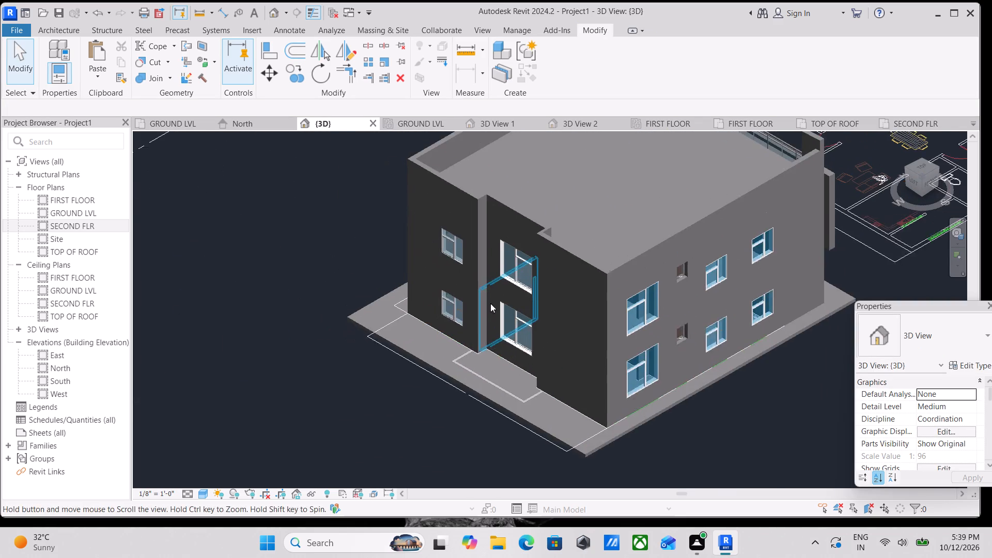
{"action": "middle_click_drag", "start_coordinate": [490, 303], "coordinate": [489, 304]}
{"action": "scroll", "coordinate": [533, 351], "scroll_direction": "up", "scroll_amount": 4}
{"action": "scroll", "coordinate": [517, 348], "scroll_direction": "down", "scroll_amount": 4}
{"action": "middle_click_drag", "start_coordinate": [516, 347], "coordinate": [431, 389]}
{"action": "scroll", "coordinate": [585, 314], "scroll_direction": "down", "scroll_amount": 1}
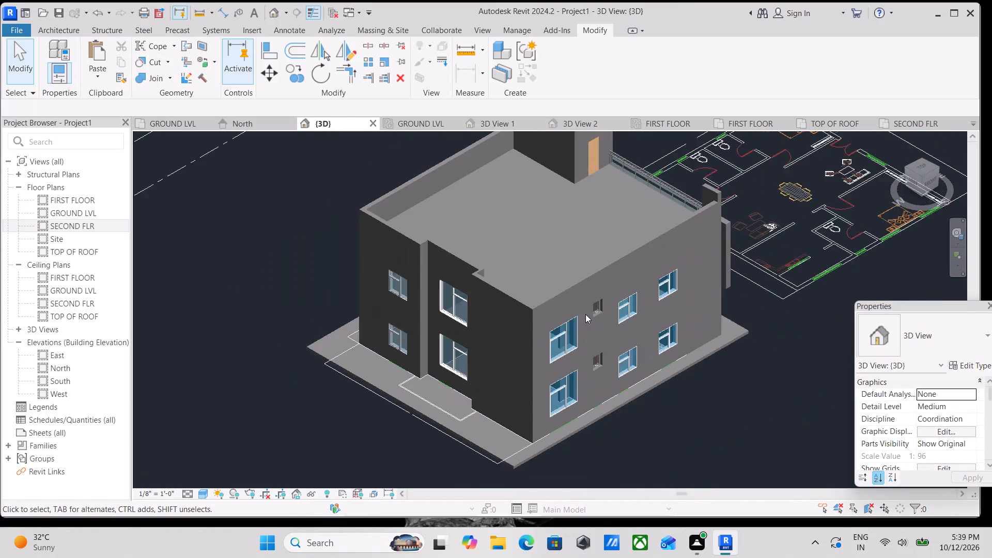
{"action": "scroll", "coordinate": [585, 314], "scroll_direction": "down", "scroll_amount": 1}
{"action": "middle_click_drag", "start_coordinate": [585, 314], "coordinate": [503, 385]}
{"action": "scroll", "coordinate": [559, 347], "scroll_direction": "down", "scroll_amount": 2}
{"action": "middle_click_drag", "start_coordinate": [552, 378], "coordinate": [526, 379], "text": "shift"}
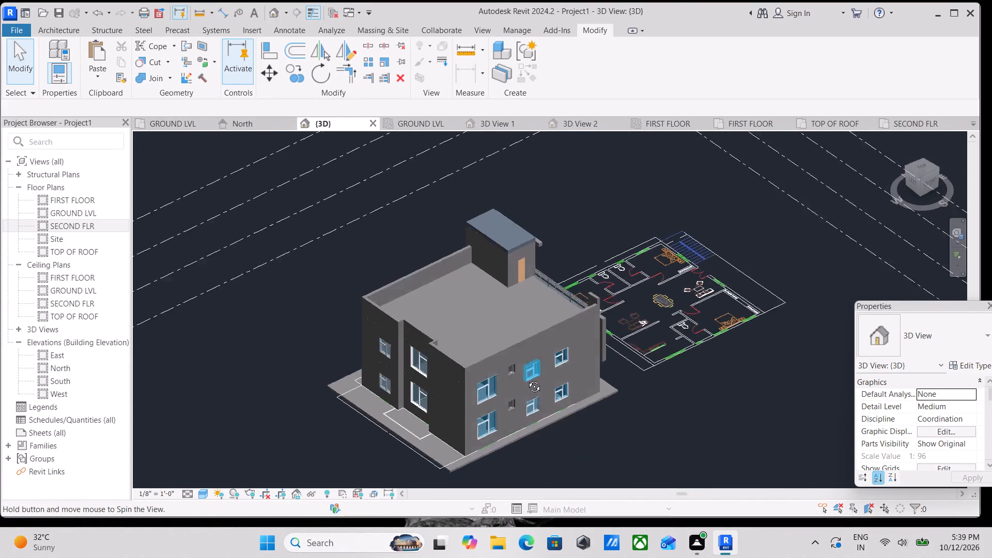
{"action": "middle_click_drag", "start_coordinate": [526, 379], "coordinate": [298, 266], "text": "shift"}
{"action": "middle_click_drag", "start_coordinate": [479, 302], "coordinate": [438, 330], "text": "shift"}
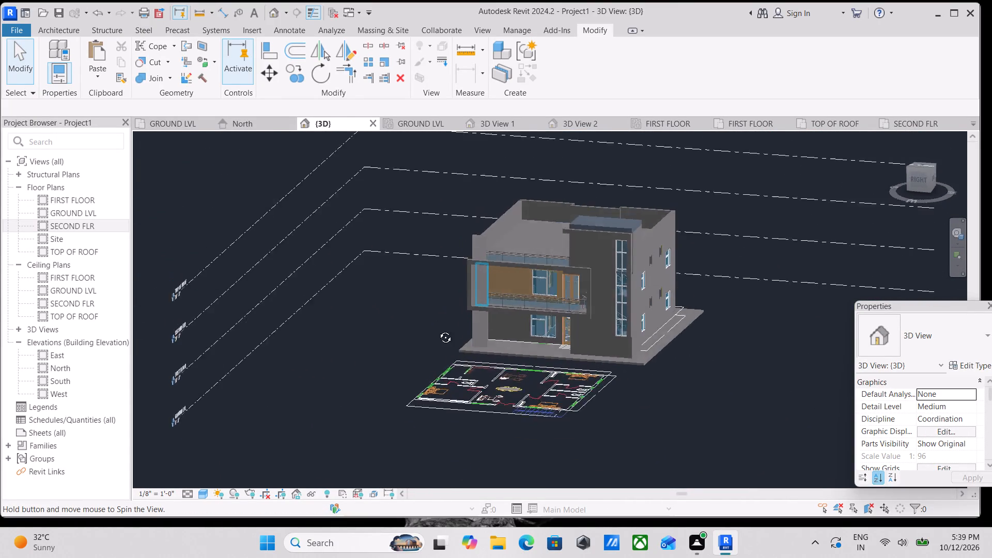
{"action": "middle_click_drag", "start_coordinate": [438, 330], "coordinate": [452, 368], "text": "shift"}
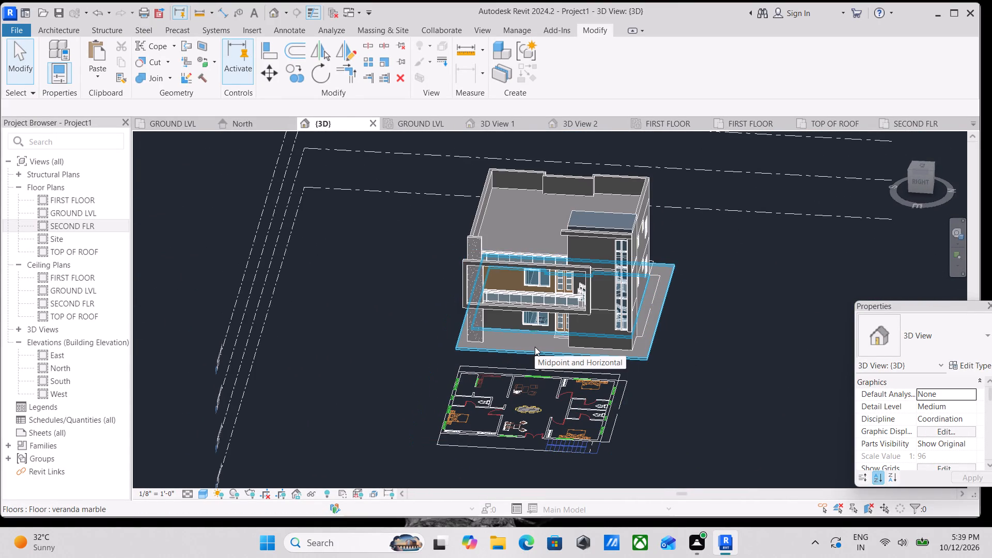
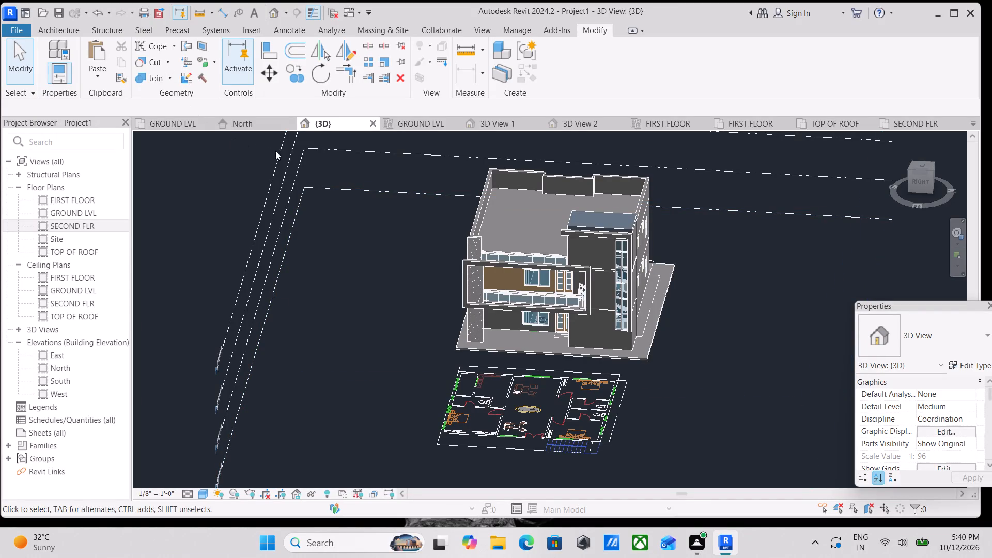
Examine the front balcony's railings, rectangular frame and the gap beside the staircase from several angles in 3D.
{"action": "scroll", "coordinate": [303, 152], "scroll_direction": "up", "scroll_amount": 3}
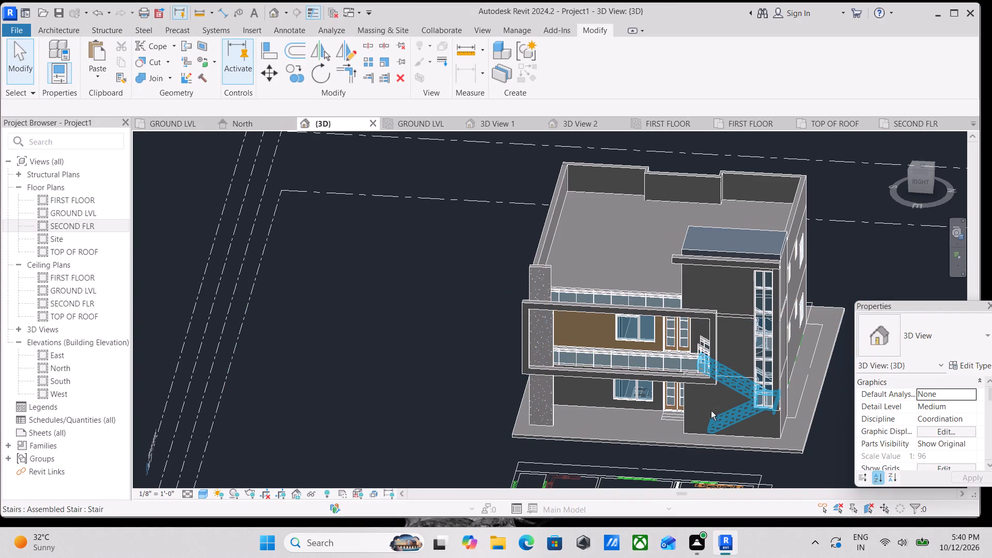
{"action": "middle_click_drag", "start_coordinate": [716, 414], "coordinate": [747, 343], "text": "shift"}
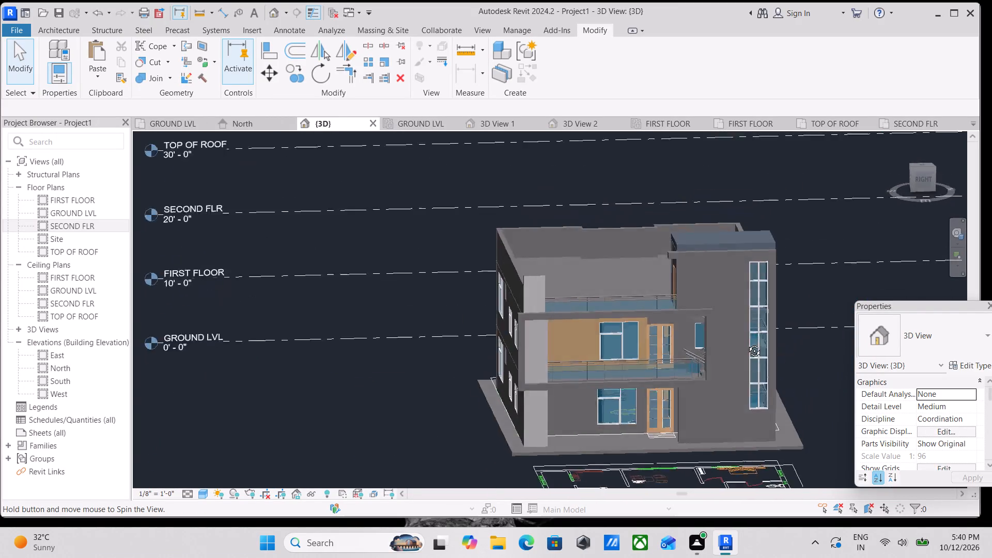
{"action": "middle_click_drag", "start_coordinate": [747, 343], "coordinate": [760, 282], "text": "shift"}
{"action": "middle_click_drag", "start_coordinate": [731, 351], "coordinate": [792, 471], "text": "shift"}
{"action": "scroll", "coordinate": [666, 380], "scroll_direction": "up", "scroll_amount": 4}
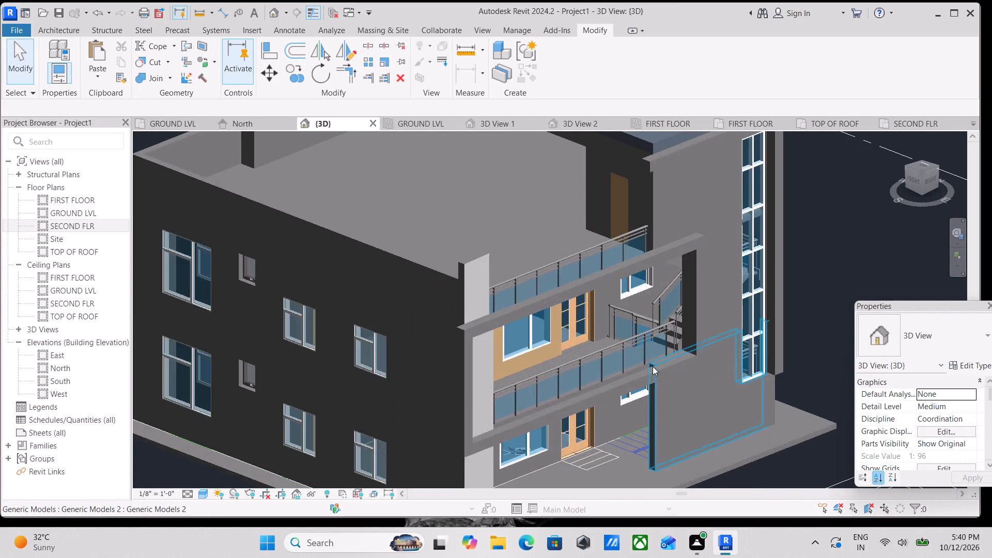
{"action": "middle_click_drag", "start_coordinate": [655, 366], "coordinate": [671, 466]}
{"action": "scroll", "coordinate": [637, 348], "scroll_direction": "up", "scroll_amount": 4}
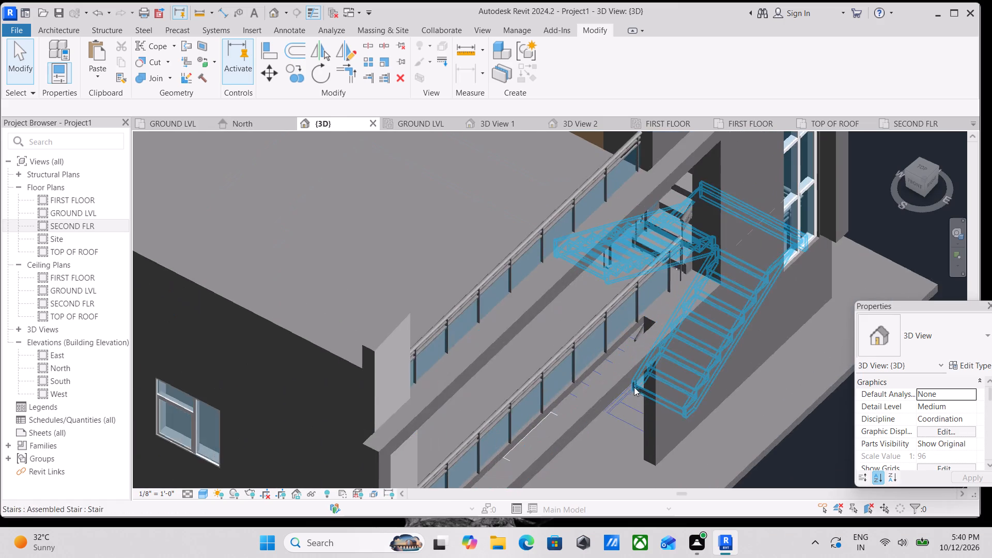
{"action": "scroll", "coordinate": [624, 334], "scroll_direction": "up", "scroll_amount": 3}
{"action": "middle_click_drag", "start_coordinate": [668, 342], "coordinate": [604, 435]}
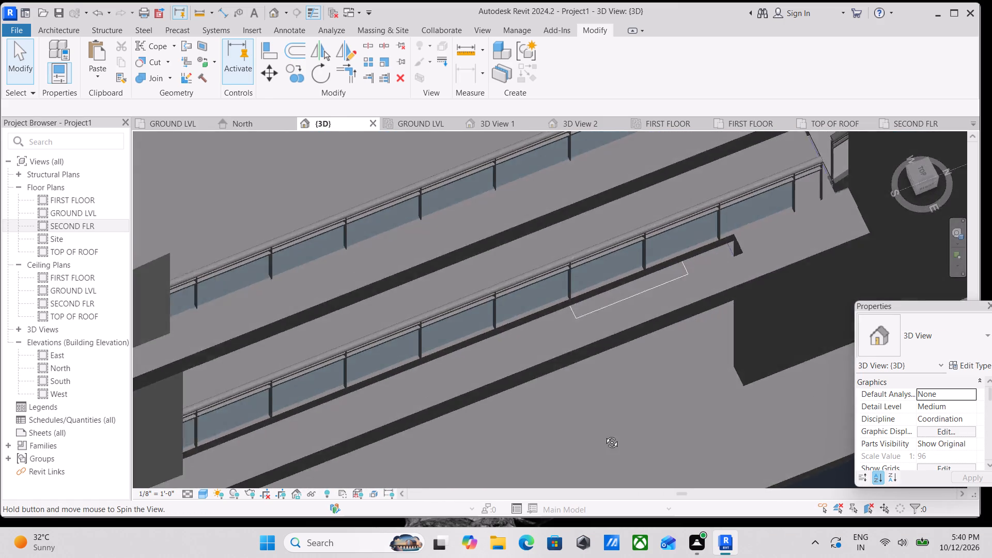
{"action": "middle_click_drag", "start_coordinate": [604, 435], "coordinate": [659, 229]}
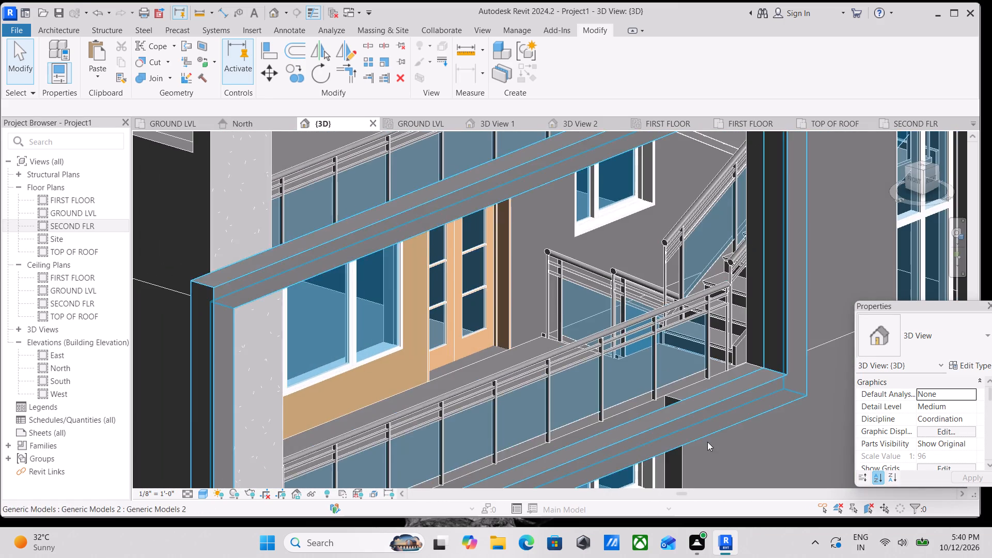
{"action": "middle_click_drag", "start_coordinate": [707, 442], "coordinate": [658, 259], "text": "shift"}
{"action": "scroll", "coordinate": [643, 324], "scroll_direction": "down", "scroll_amount": 3}
{"action": "scroll", "coordinate": [638, 398], "scroll_direction": "down", "scroll_amount": 1}
{"action": "middle_click_drag", "start_coordinate": [638, 398], "coordinate": [602, 528], "text": "shift"}
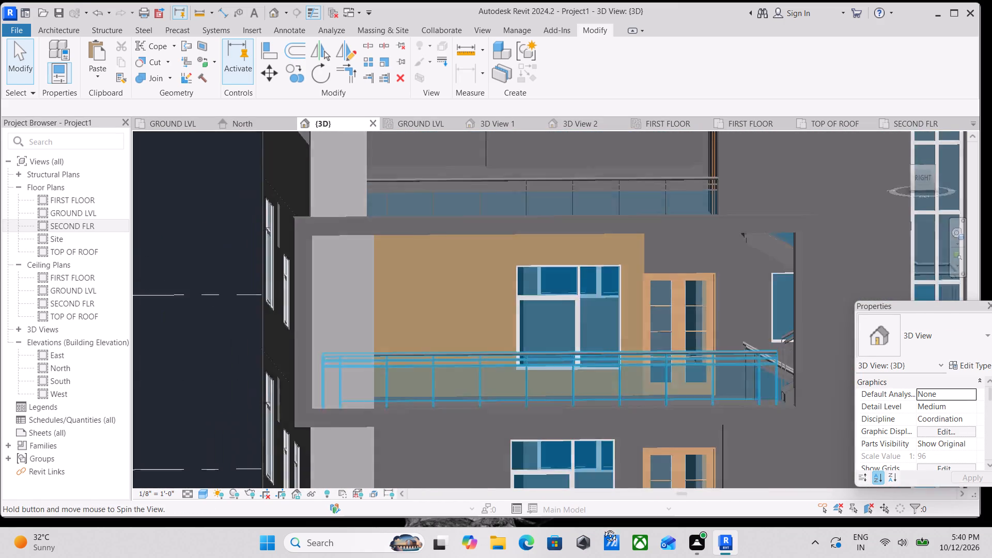
{"action": "middle_click_drag", "start_coordinate": [602, 528], "coordinate": [617, 546], "text": "shift"}
{"action": "middle_click_drag", "start_coordinate": [657, 430], "coordinate": [720, 557]}
{"action": "middle_click_drag", "start_coordinate": [726, 412], "coordinate": [737, 489]}
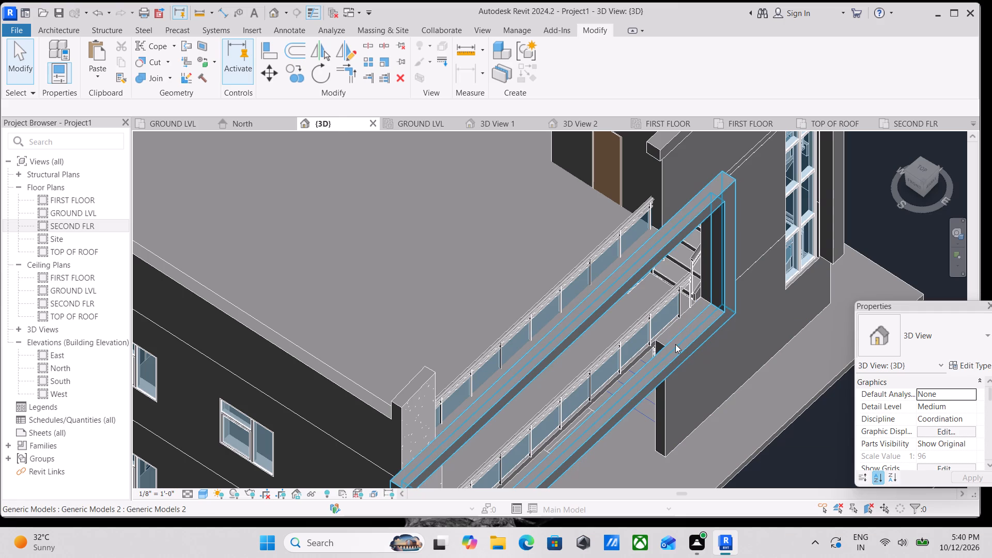
{"action": "scroll", "coordinate": [681, 347], "scroll_direction": "up", "scroll_amount": 3}
{"action": "middle_click_drag", "start_coordinate": [684, 344], "coordinate": [612, 390]}
{"action": "scroll", "coordinate": [612, 390], "scroll_direction": "up", "scroll_amount": 3}
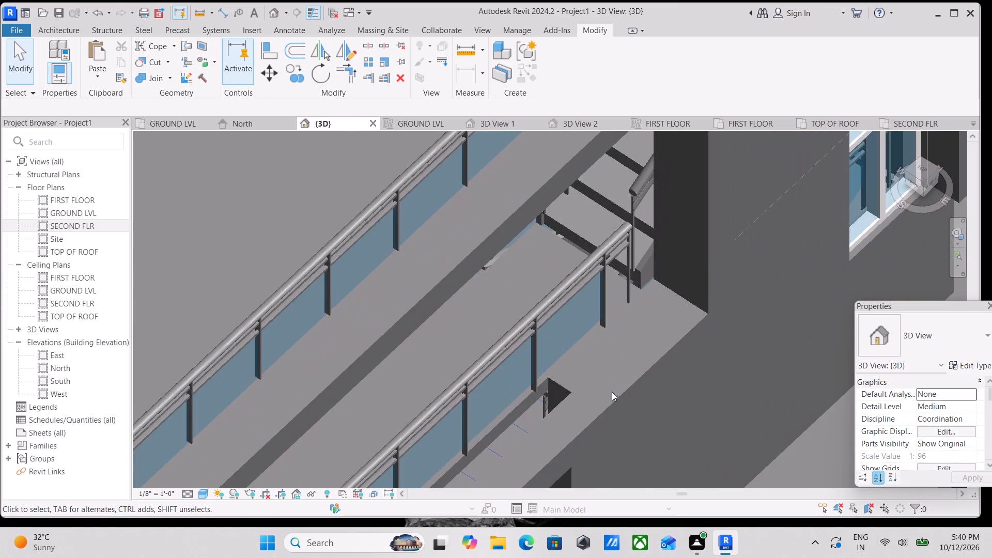
{"action": "scroll", "coordinate": [616, 400], "scroll_direction": "down", "scroll_amount": 4}
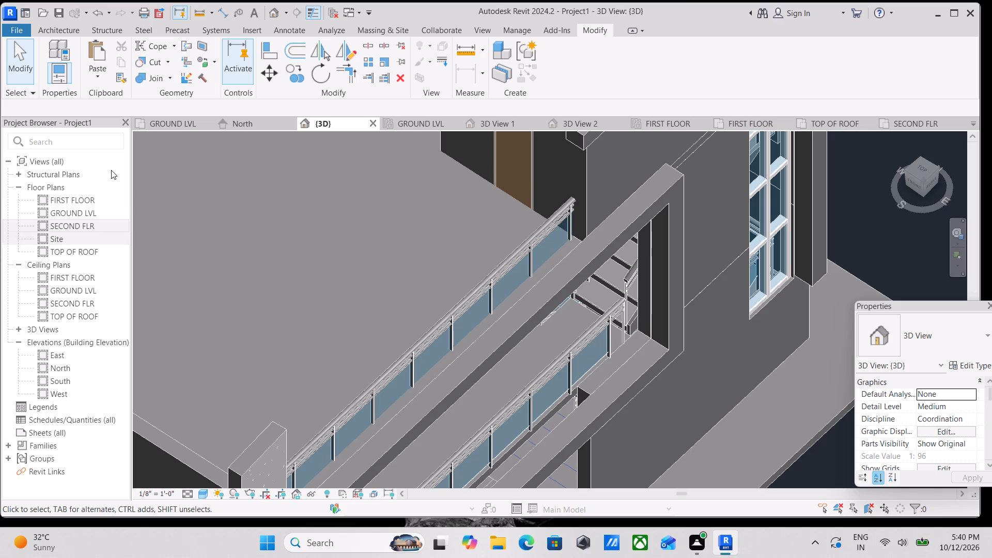
Create a new in-place component in the Generic Models category with the default name.
{"action": "left_click", "coordinate": [61, 32]}
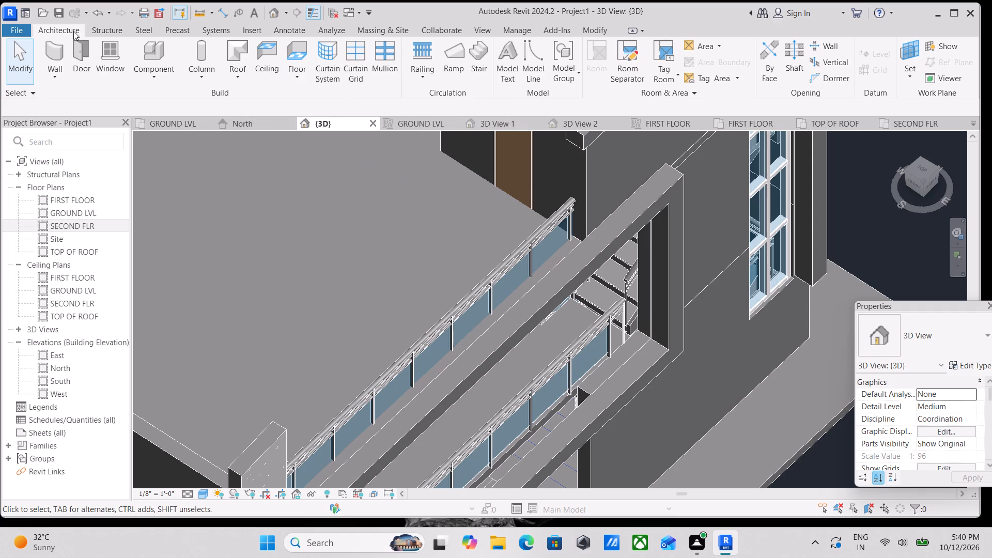
{"action": "left_click", "coordinate": [296, 79]}
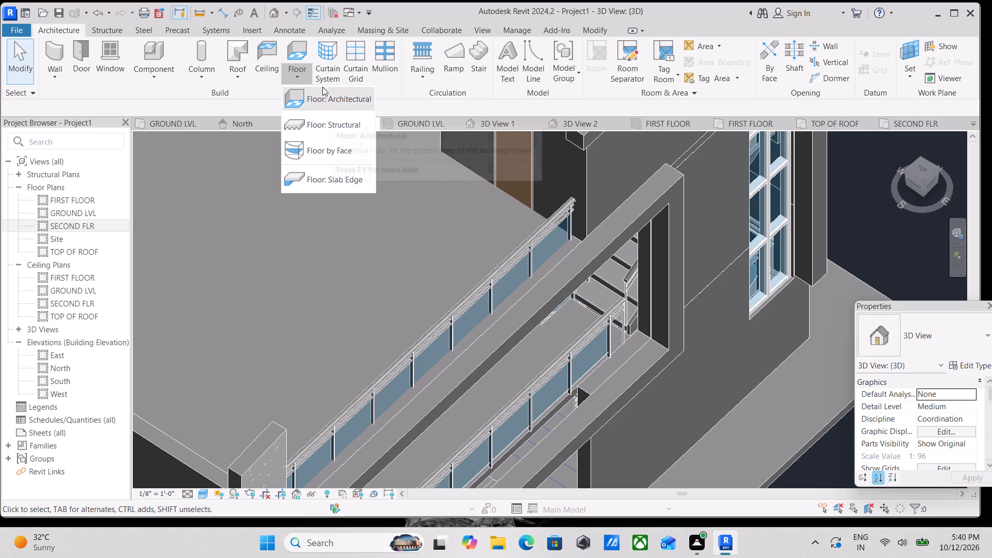
{"action": "left_click", "coordinate": [166, 74]}
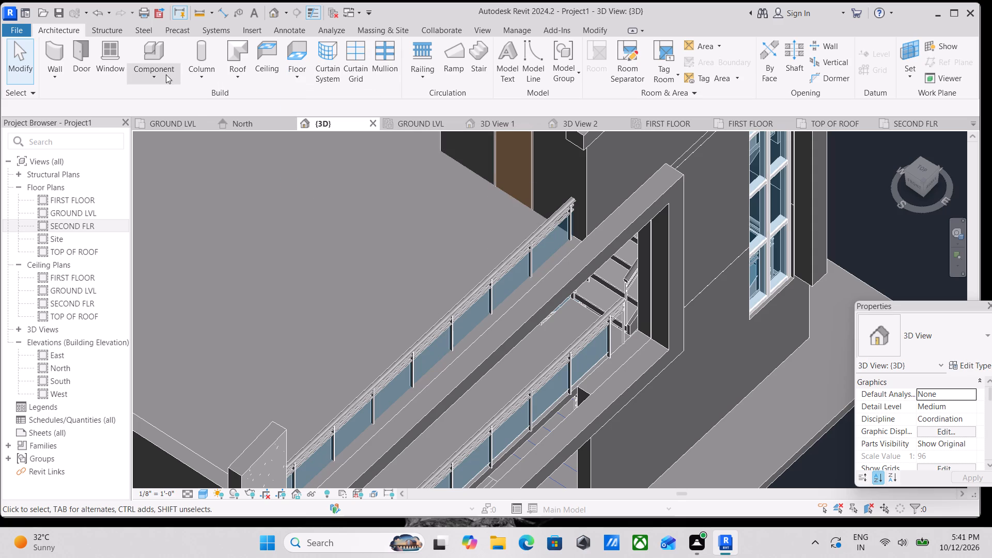
{"action": "left_click", "coordinate": [174, 117]}
{"action": "scroll", "coordinate": [488, 343], "scroll_direction": "down", "scroll_amount": 4}
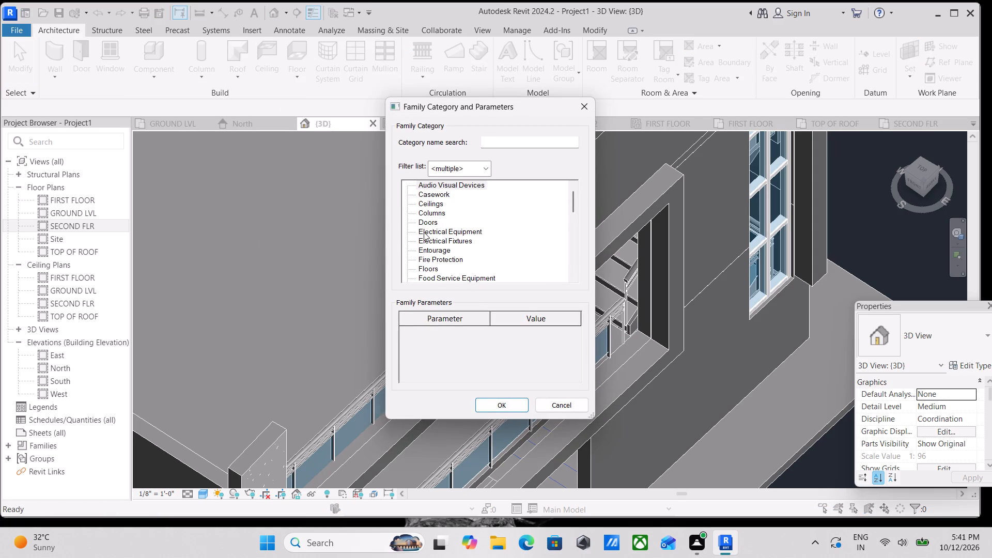
{"action": "scroll", "coordinate": [441, 244], "scroll_direction": "down", "scroll_amount": 8}
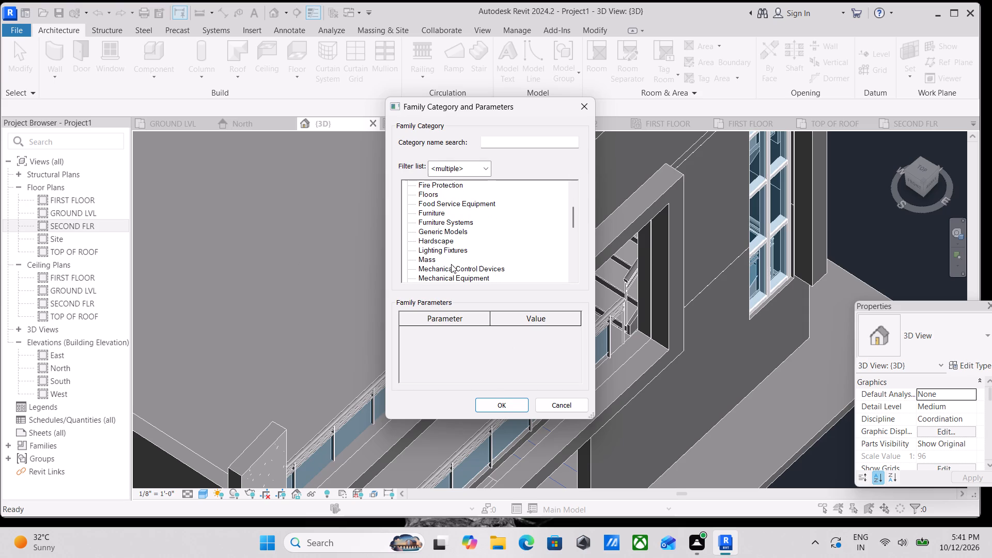
{"action": "scroll", "coordinate": [442, 261], "scroll_direction": "down", "scroll_amount": 1}
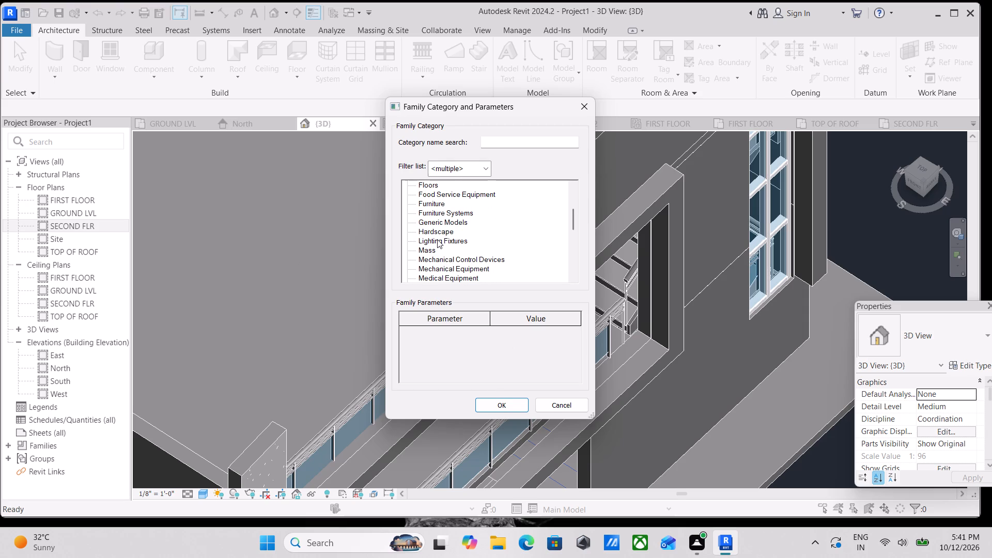
{"action": "left_click", "coordinate": [438, 222]}
{"action": "left_click", "coordinate": [492, 402]}
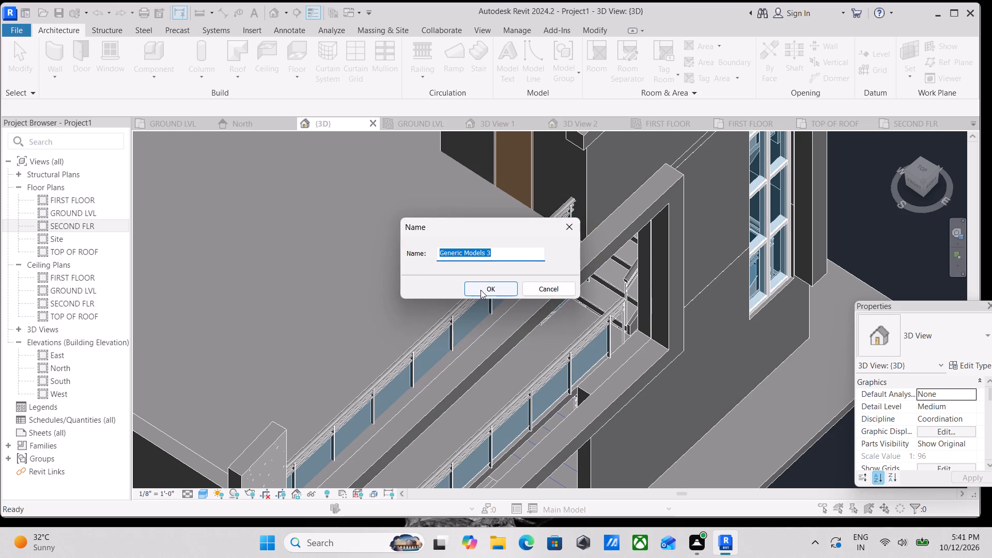
{"action": "left_click", "coordinate": [481, 290]}
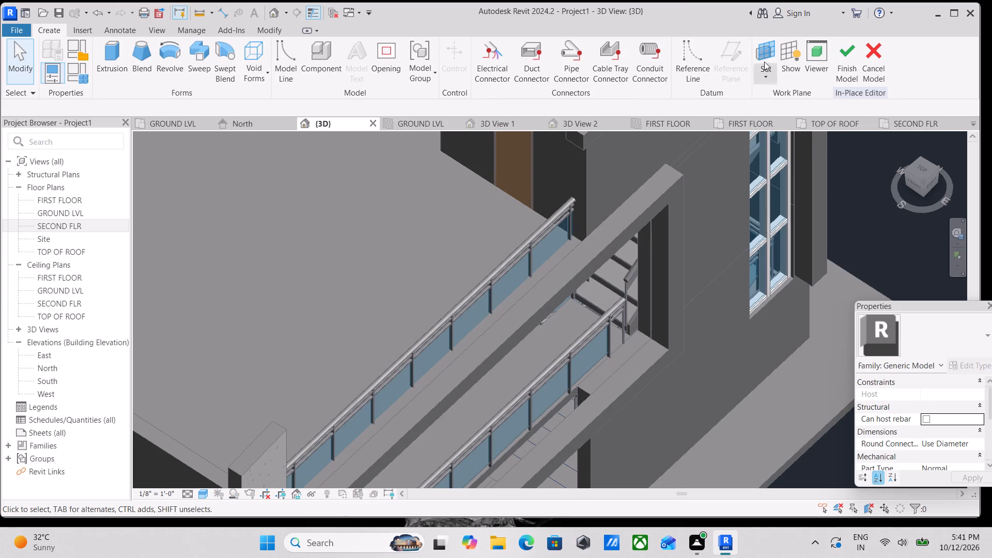
Set the work plane by picking the upper face of the balcony frame's lower beam.
{"action": "left_click", "coordinate": [768, 72]}
{"action": "left_click", "coordinate": [772, 125]}
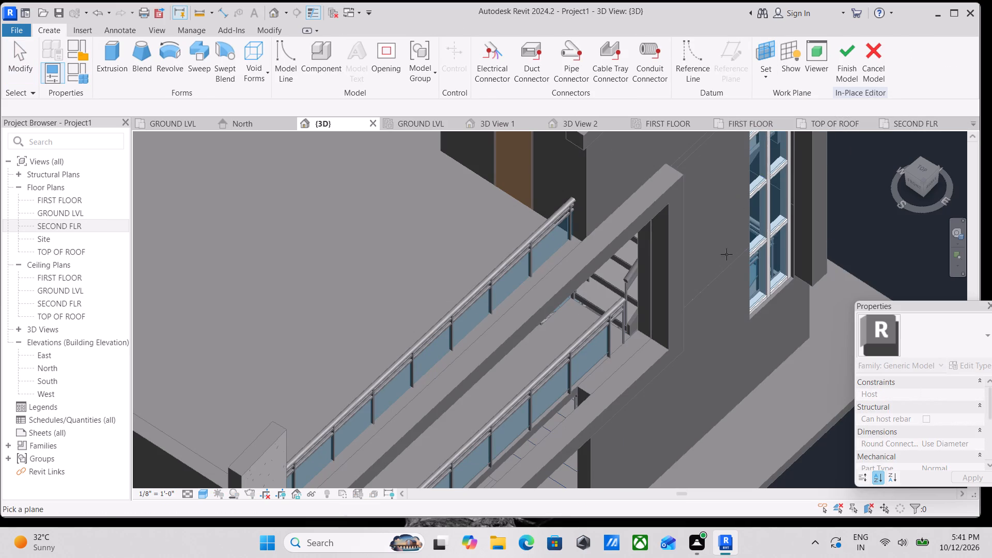
{"action": "middle_click_drag", "start_coordinate": [605, 399], "coordinate": [567, 285], "text": "shift"}
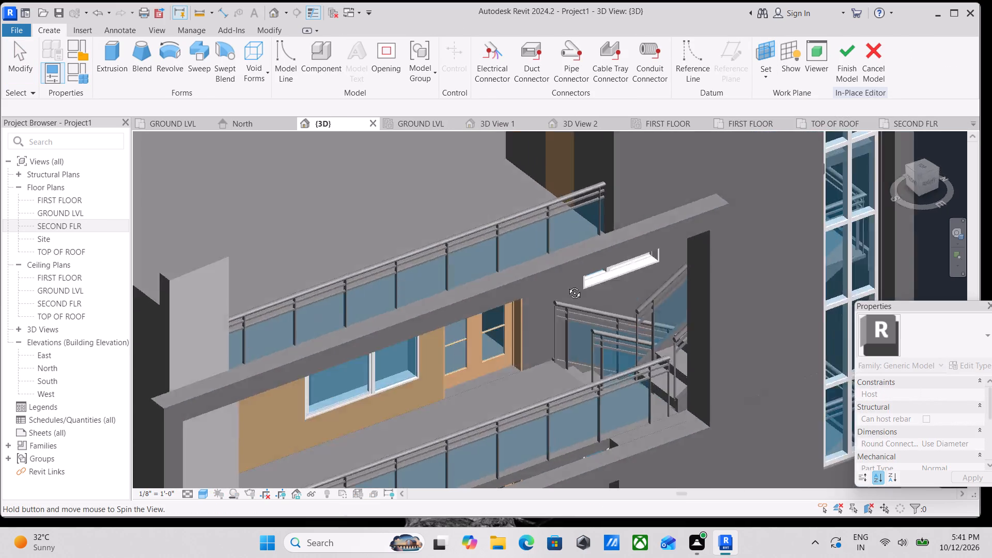
{"action": "middle_click_drag", "start_coordinate": [567, 285], "coordinate": [545, 371], "text": "shift"}
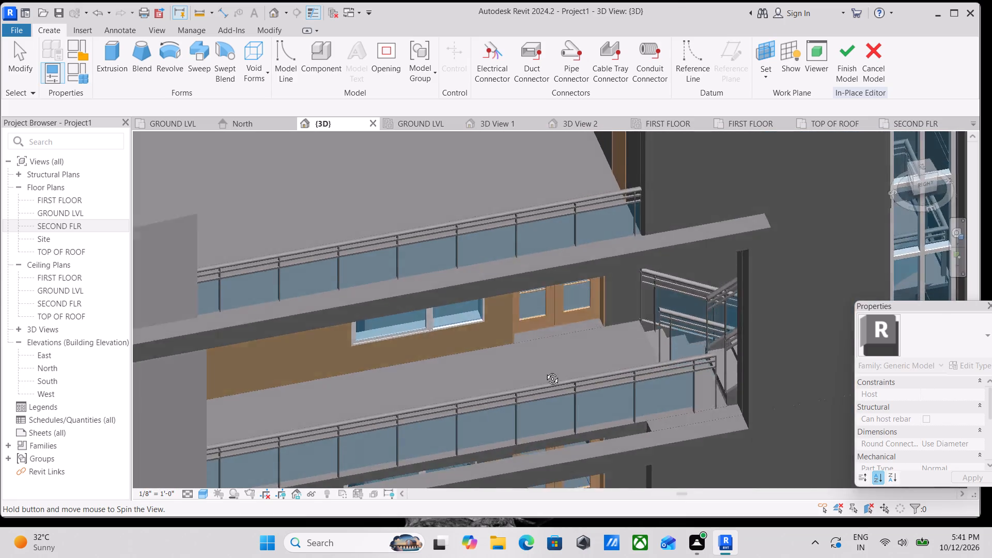
{"action": "middle_click_drag", "start_coordinate": [545, 371], "coordinate": [580, 437], "text": "shift"}
{"action": "middle_click_drag", "start_coordinate": [601, 390], "coordinate": [589, 486], "text": "shift"}
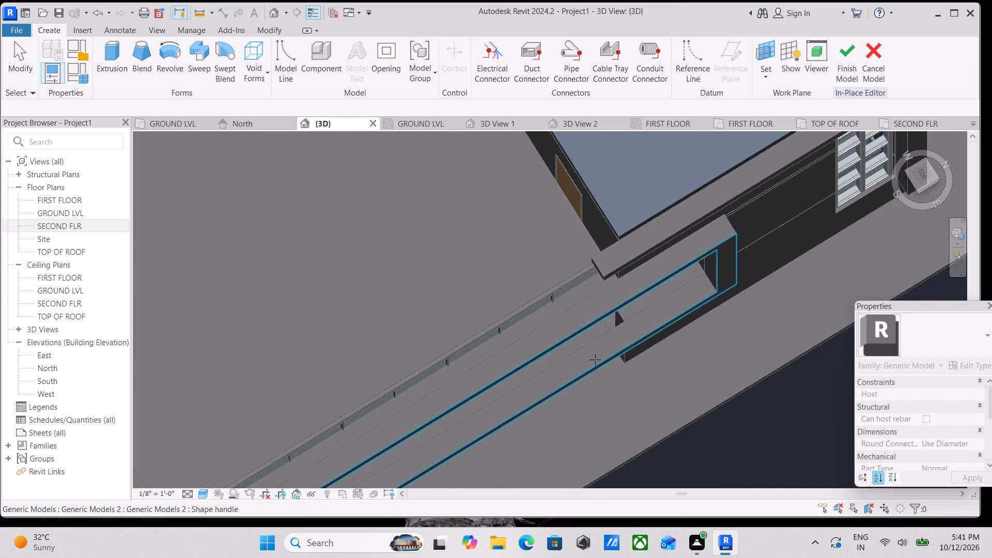
{"action": "scroll", "coordinate": [597, 357], "scroll_direction": "up", "scroll_amount": 3}
{"action": "scroll", "coordinate": [597, 356], "scroll_direction": "down", "scroll_amount": 1}
{"action": "middle_click_drag", "start_coordinate": [597, 356], "coordinate": [570, 322]}
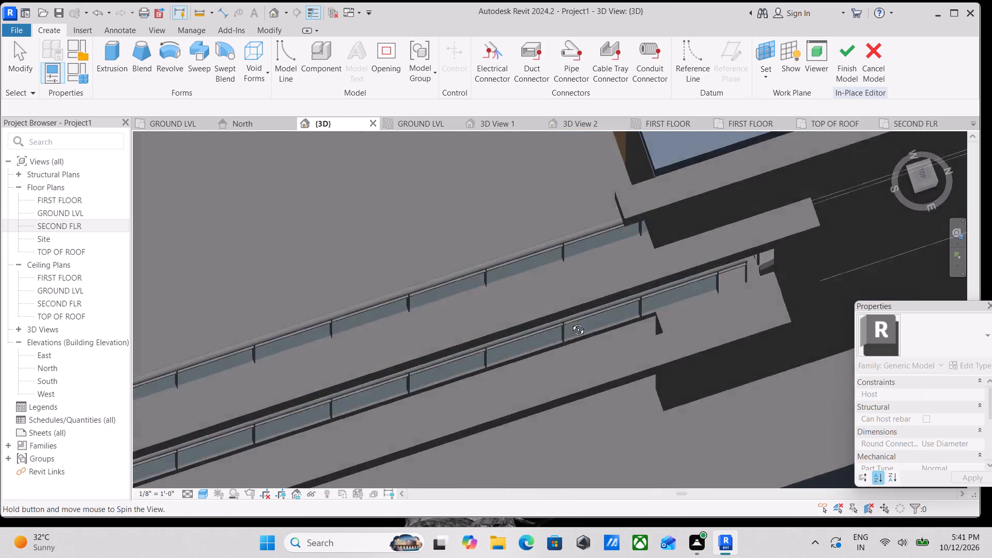
{"action": "middle_click_drag", "start_coordinate": [570, 322], "coordinate": [607, 106]}
{"action": "middle_click_drag", "start_coordinate": [645, 338], "coordinate": [623, 91], "text": "shift"}
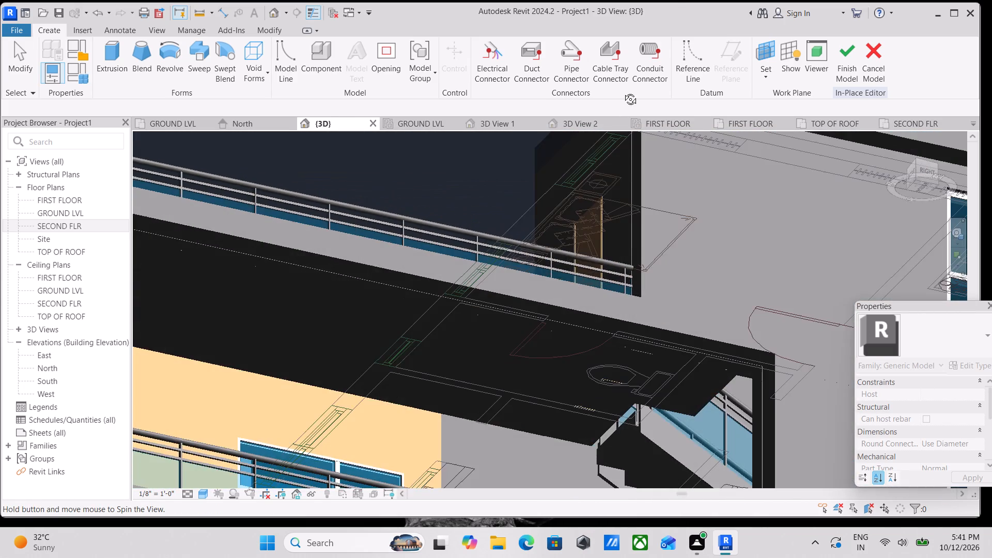
{"action": "middle_click_drag", "start_coordinate": [623, 91], "coordinate": [523, 125], "text": "shift"}
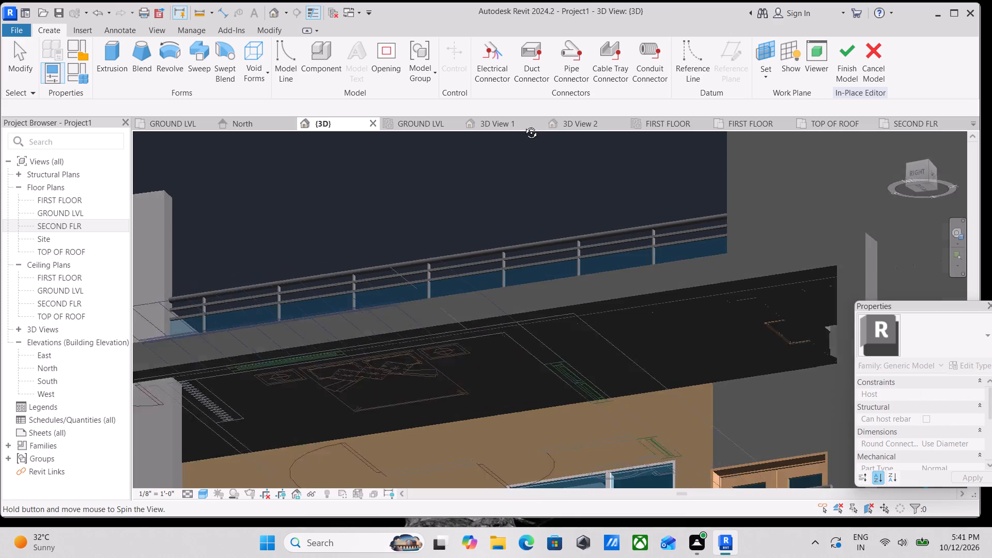
{"action": "middle_click_drag", "start_coordinate": [523, 125], "coordinate": [644, 152], "text": "shift"}
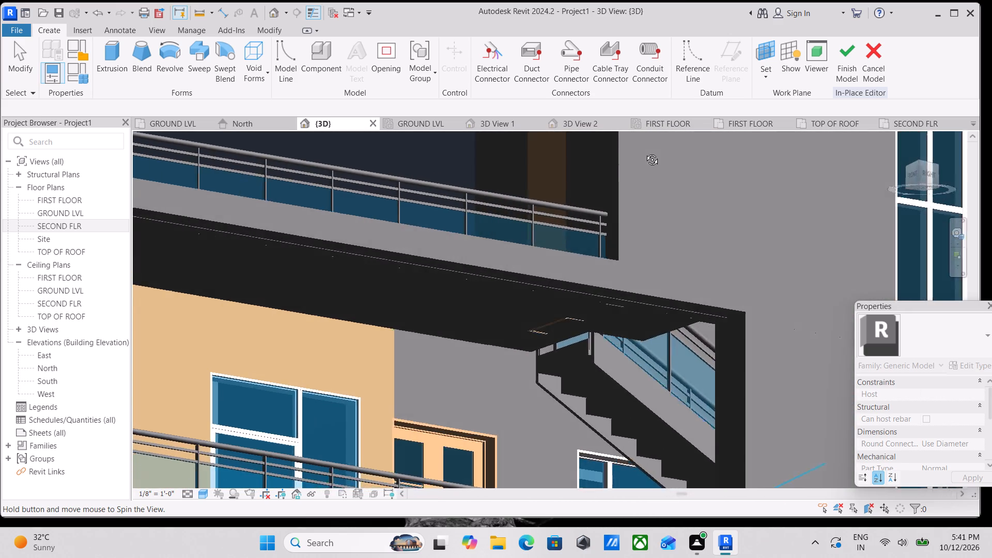
{"action": "middle_click_drag", "start_coordinate": [644, 152], "coordinate": [591, 462], "text": "shift"}
{"action": "middle_click_drag", "start_coordinate": [579, 361], "coordinate": [580, 401], "text": "shift"}
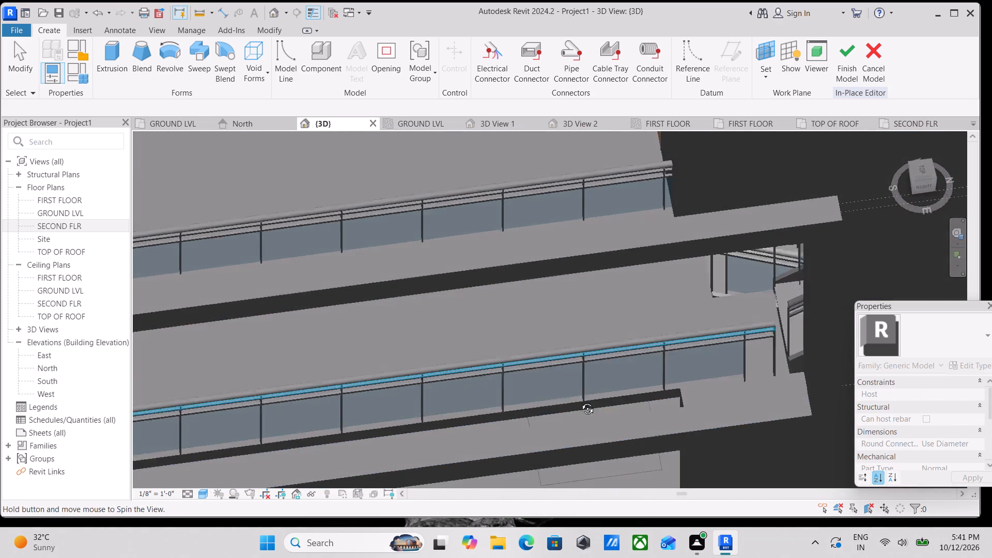
{"action": "middle_click_drag", "start_coordinate": [580, 401], "coordinate": [579, 463], "text": "shift"}
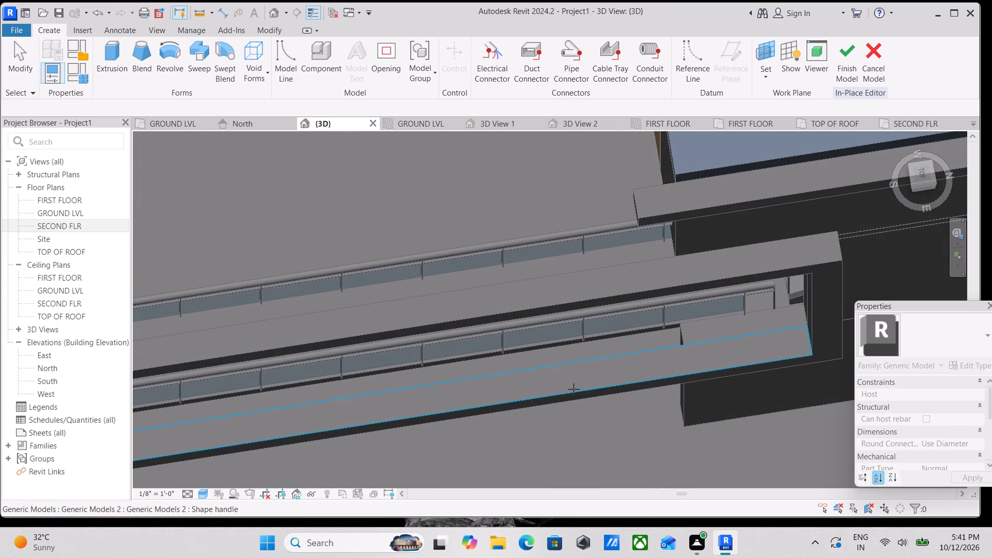
{"action": "left_click", "coordinate": [574, 389]}
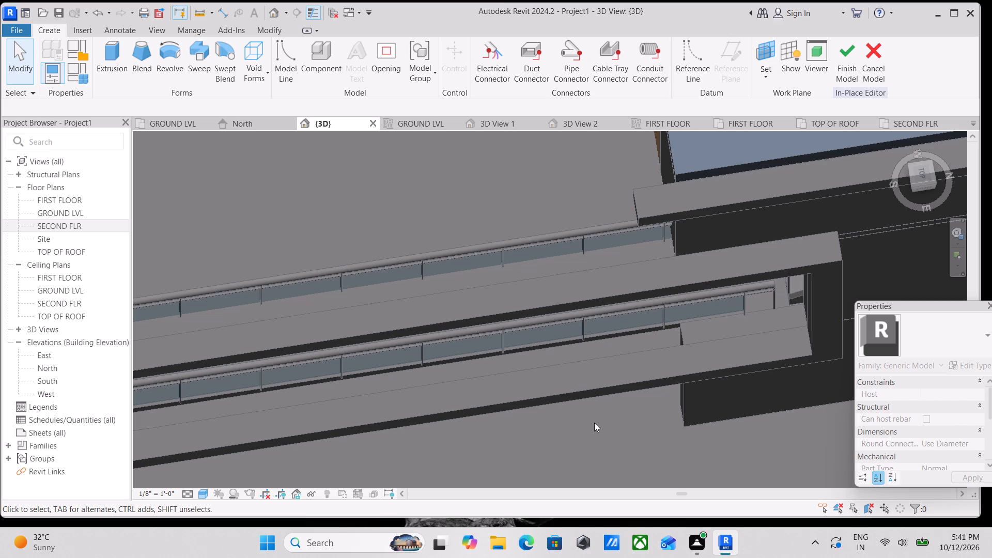
Start an extrusion sketch for the in-place model on the upper face of the balcony frame's lower beam.
{"action": "middle_click_drag", "start_coordinate": [594, 423], "coordinate": [467, 142], "text": "shift"}
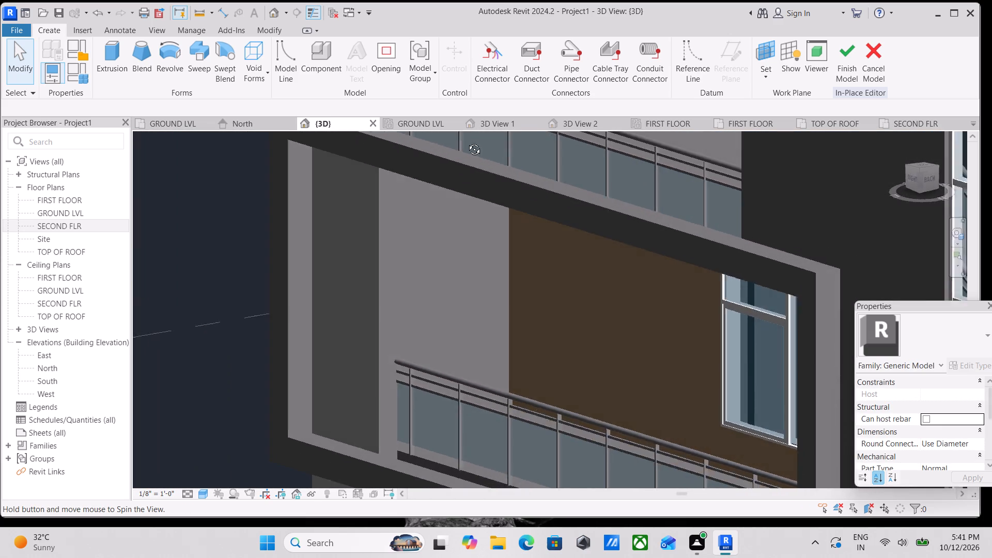
{"action": "middle_click_drag", "start_coordinate": [467, 142], "coordinate": [520, 160], "text": "shift"}
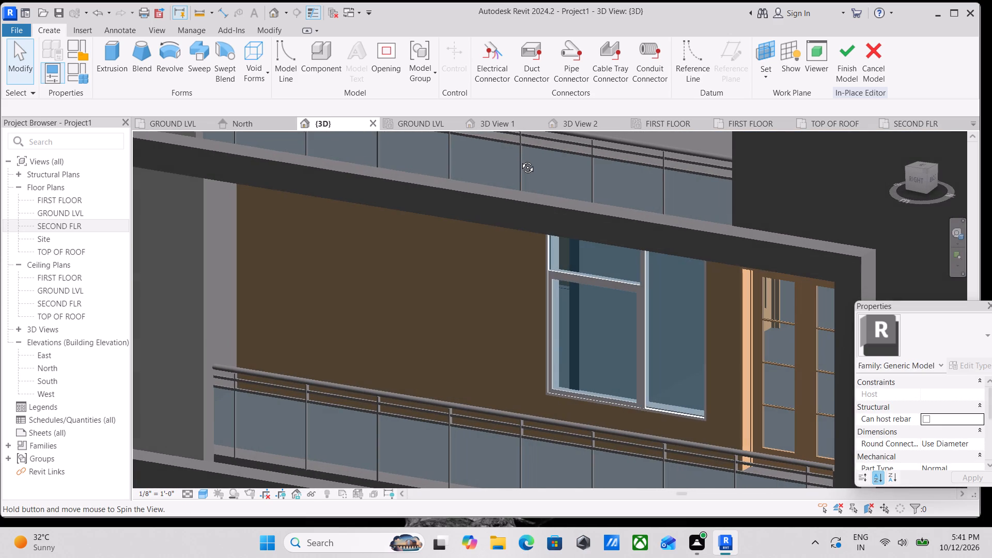
{"action": "middle_click_drag", "start_coordinate": [520, 160], "coordinate": [567, 396], "text": "shift"}
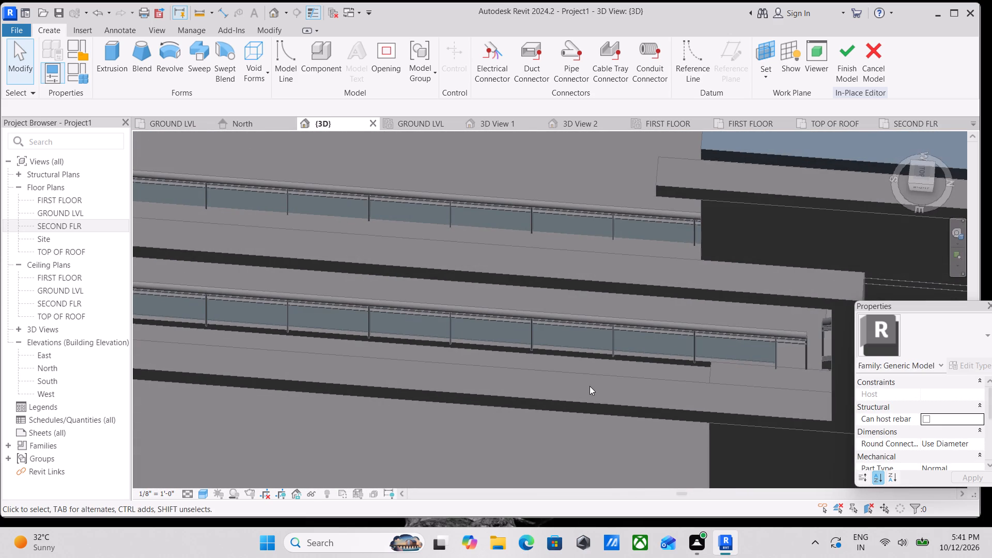
{"action": "scroll", "coordinate": [590, 386], "scroll_direction": "up", "scroll_amount": 2}
{"action": "left_click", "coordinate": [121, 58]}
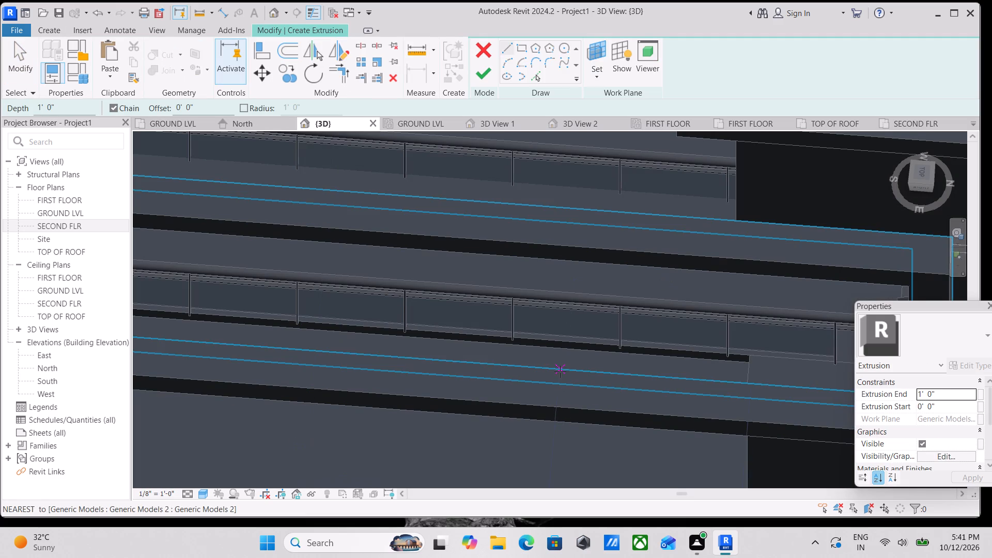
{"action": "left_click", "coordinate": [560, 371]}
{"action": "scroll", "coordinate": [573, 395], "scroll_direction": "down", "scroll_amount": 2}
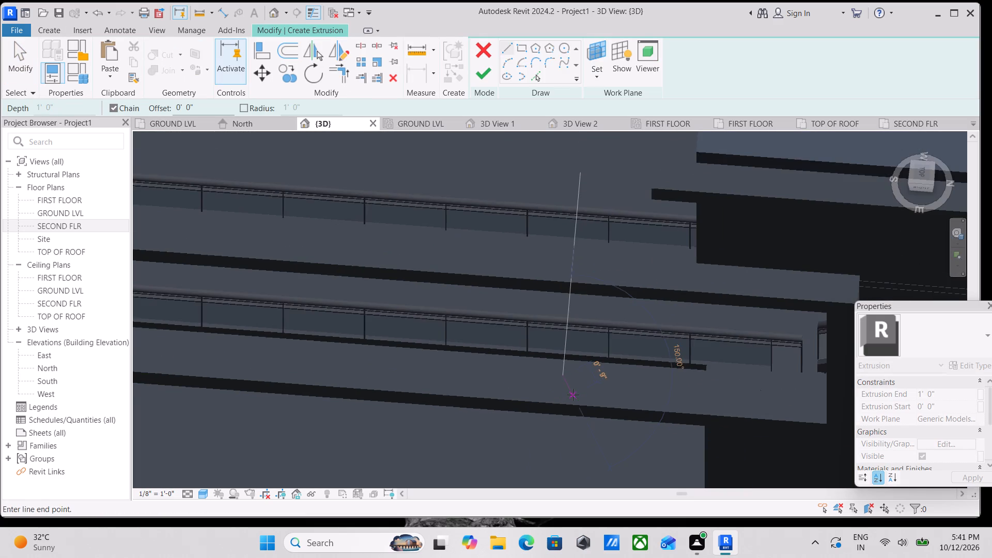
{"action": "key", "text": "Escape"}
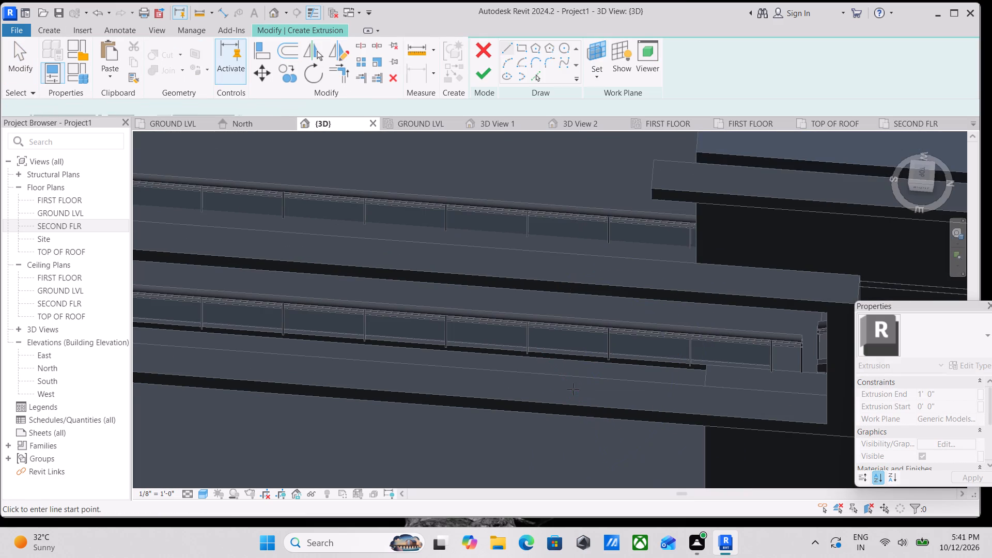
Sketch a rectangle about 0'-9" by 0'-8" on the upper face of the lower beam, in front of the railing.
{"action": "middle_click_drag", "start_coordinate": [555, 385], "coordinate": [583, 427]}
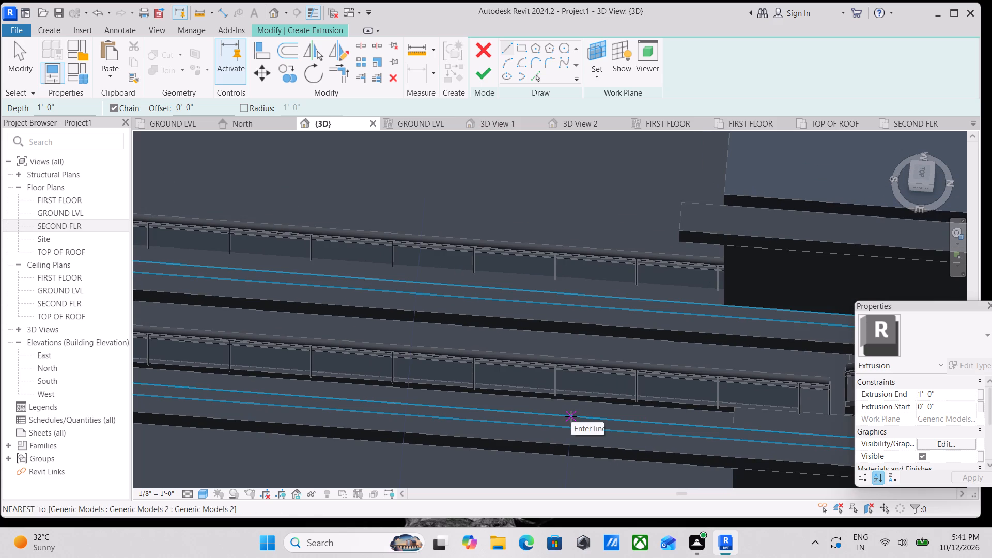
{"action": "left_click", "coordinate": [522, 48]}
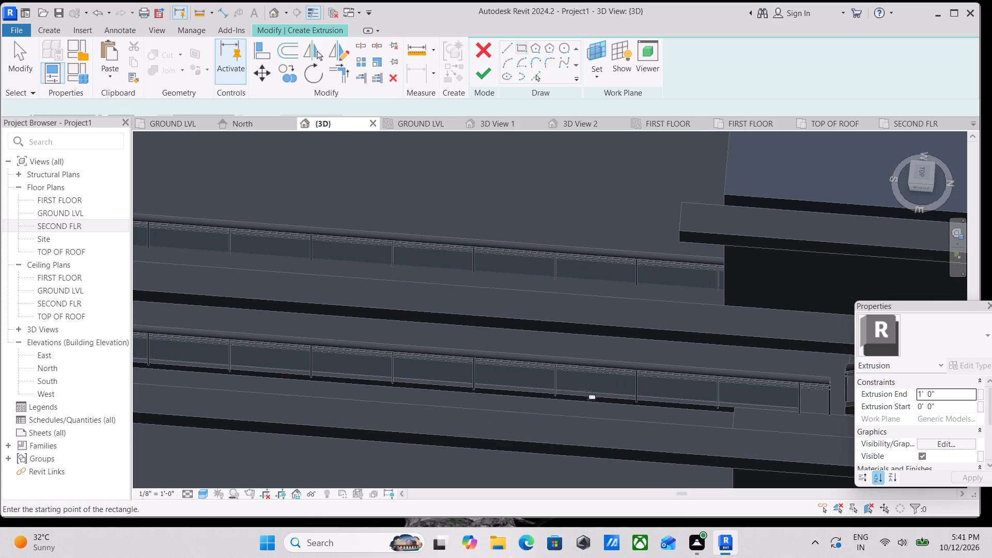
{"action": "left_click", "coordinate": [571, 417]}
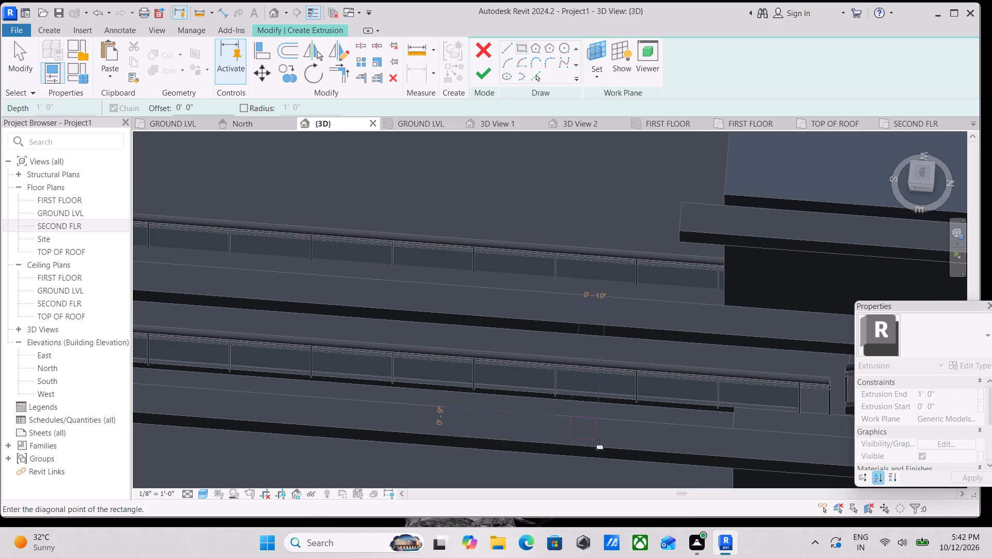
{"action": "scroll", "coordinate": [594, 440], "scroll_direction": "up", "scroll_amount": 3}
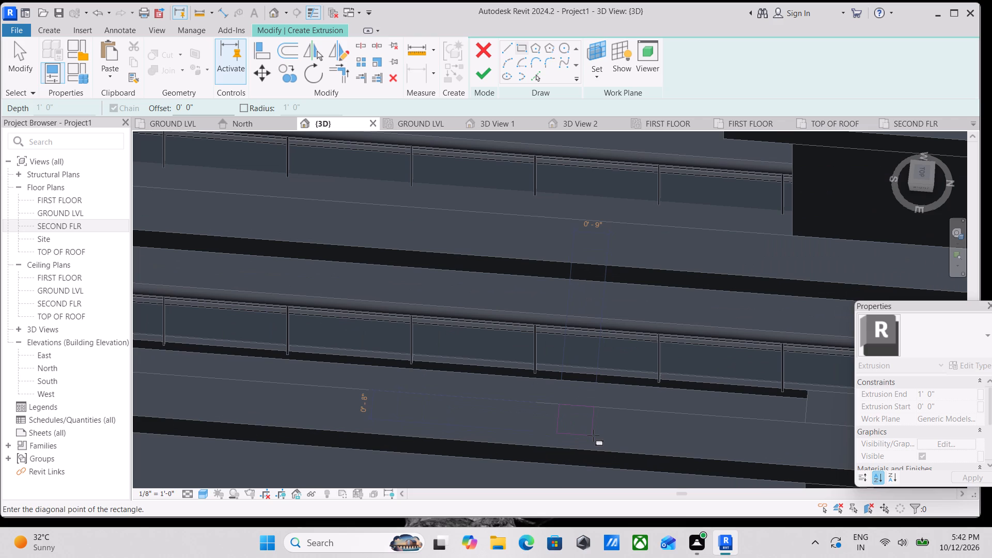
{"action": "left_click", "coordinate": [593, 436]}
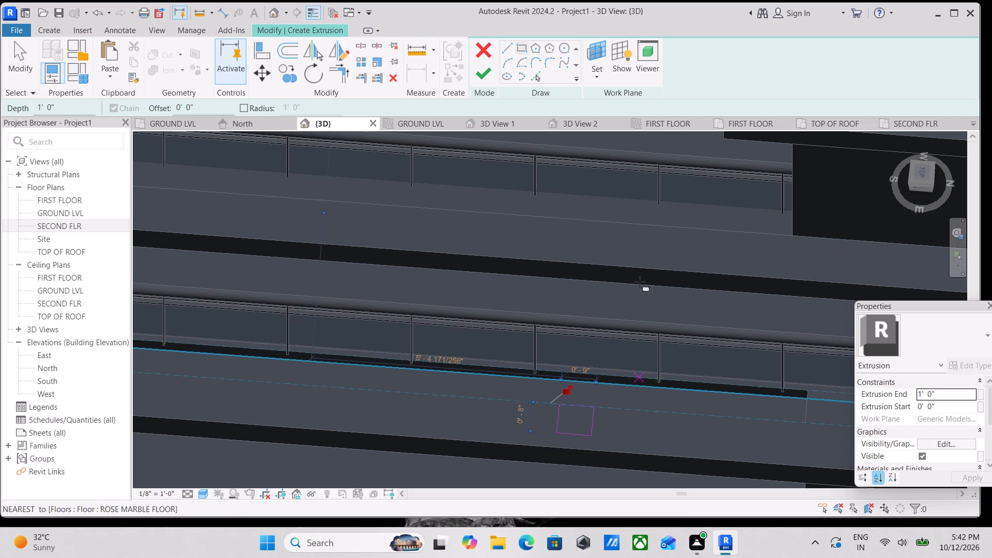
{"action": "key", "text": "Escape"}
{"action": "key", "text": "Escape"}
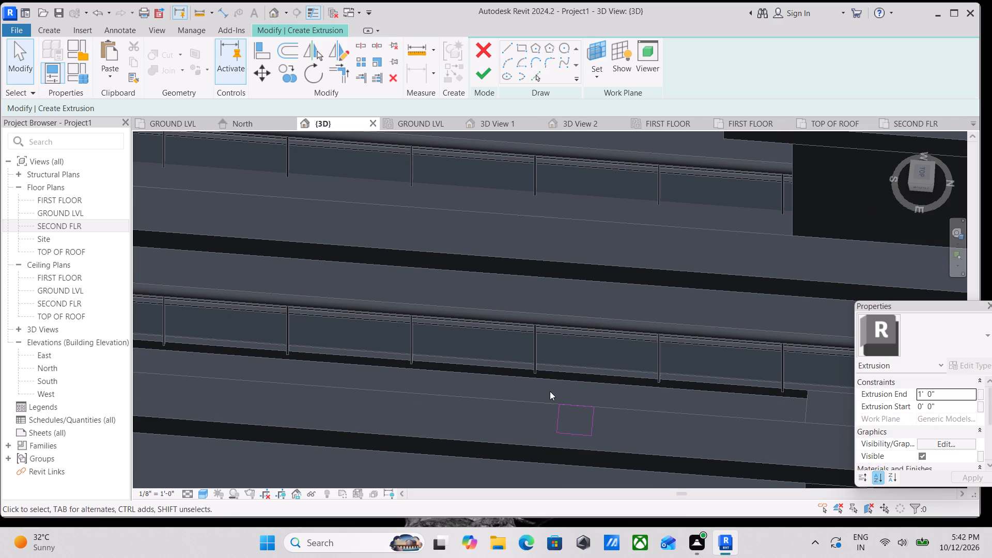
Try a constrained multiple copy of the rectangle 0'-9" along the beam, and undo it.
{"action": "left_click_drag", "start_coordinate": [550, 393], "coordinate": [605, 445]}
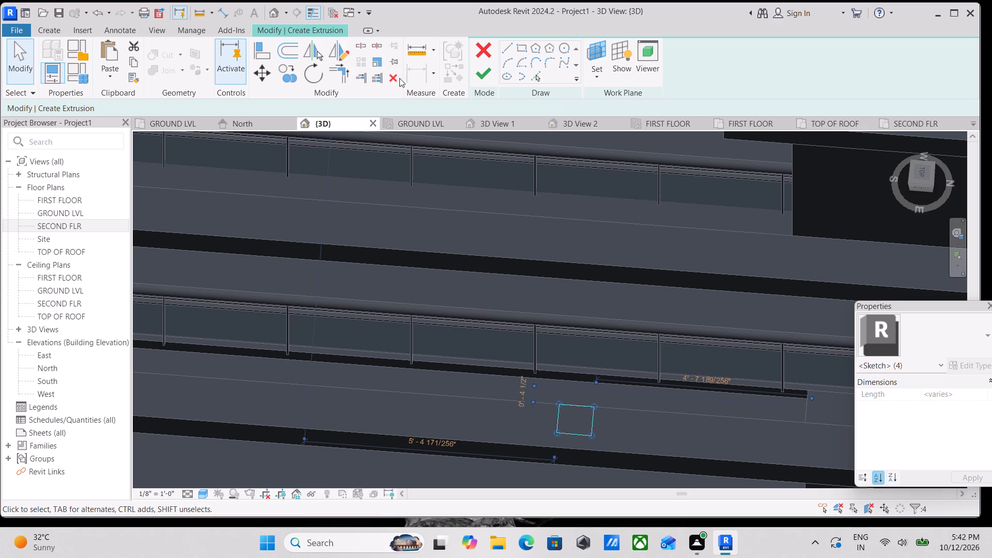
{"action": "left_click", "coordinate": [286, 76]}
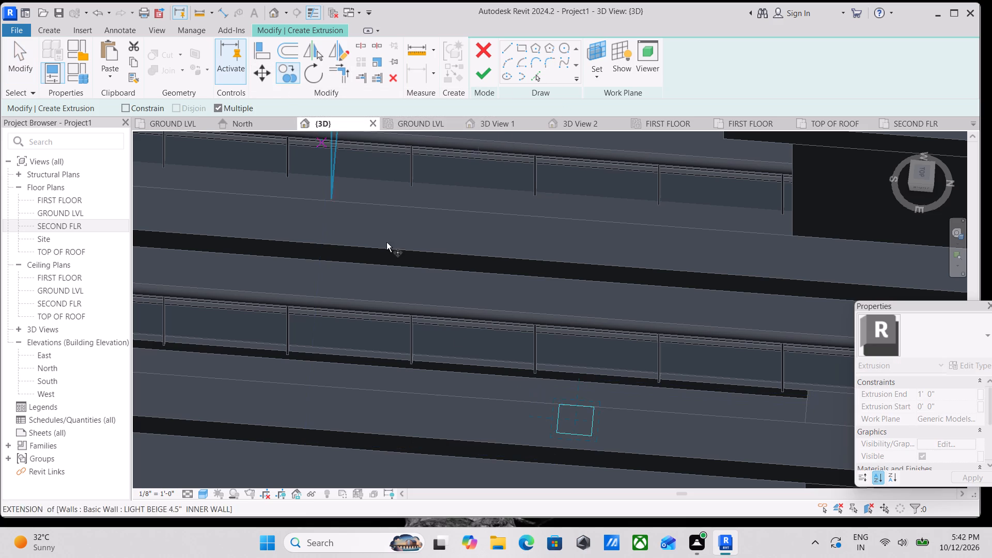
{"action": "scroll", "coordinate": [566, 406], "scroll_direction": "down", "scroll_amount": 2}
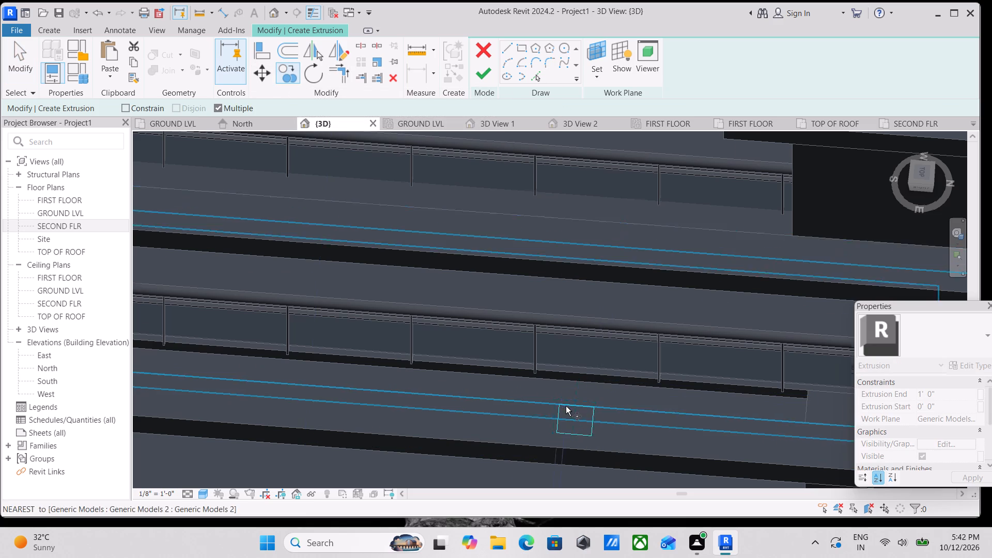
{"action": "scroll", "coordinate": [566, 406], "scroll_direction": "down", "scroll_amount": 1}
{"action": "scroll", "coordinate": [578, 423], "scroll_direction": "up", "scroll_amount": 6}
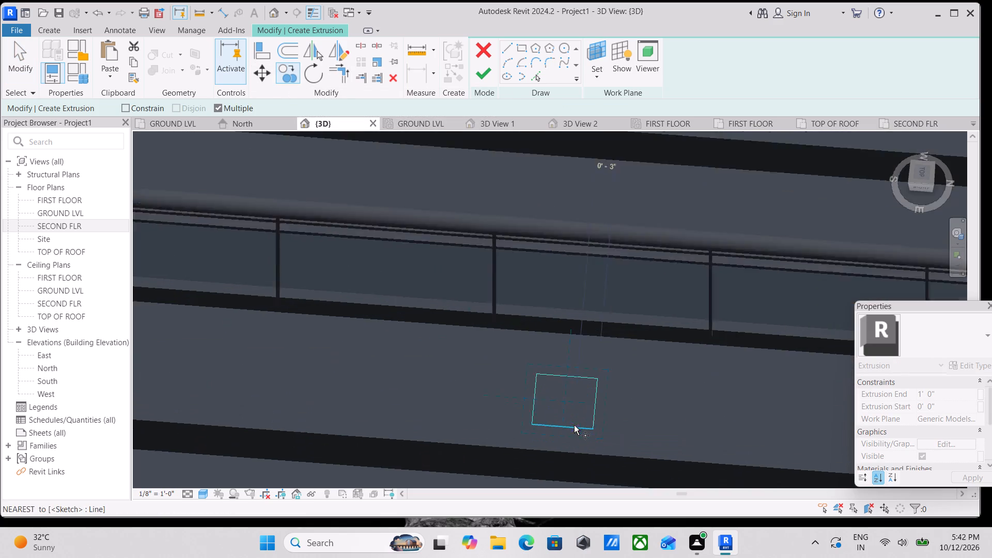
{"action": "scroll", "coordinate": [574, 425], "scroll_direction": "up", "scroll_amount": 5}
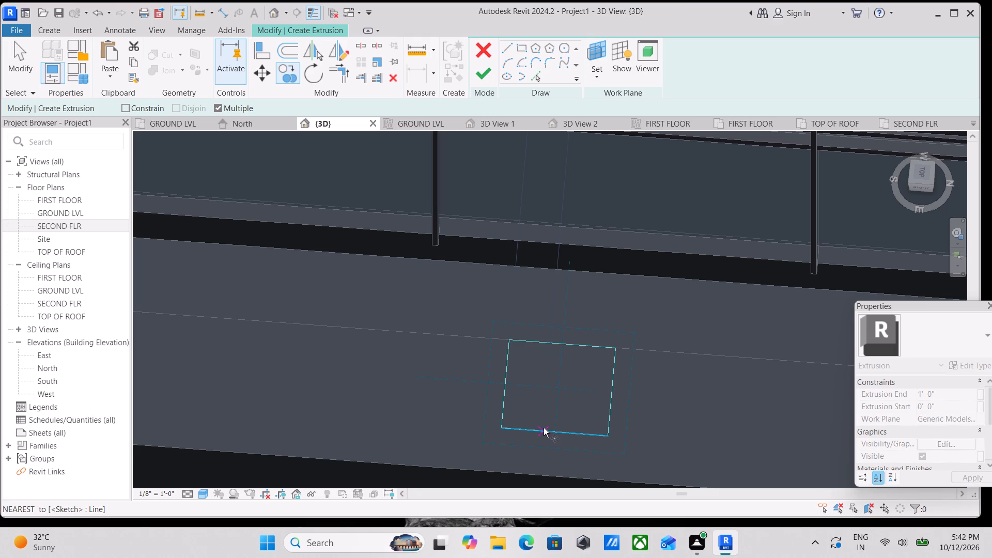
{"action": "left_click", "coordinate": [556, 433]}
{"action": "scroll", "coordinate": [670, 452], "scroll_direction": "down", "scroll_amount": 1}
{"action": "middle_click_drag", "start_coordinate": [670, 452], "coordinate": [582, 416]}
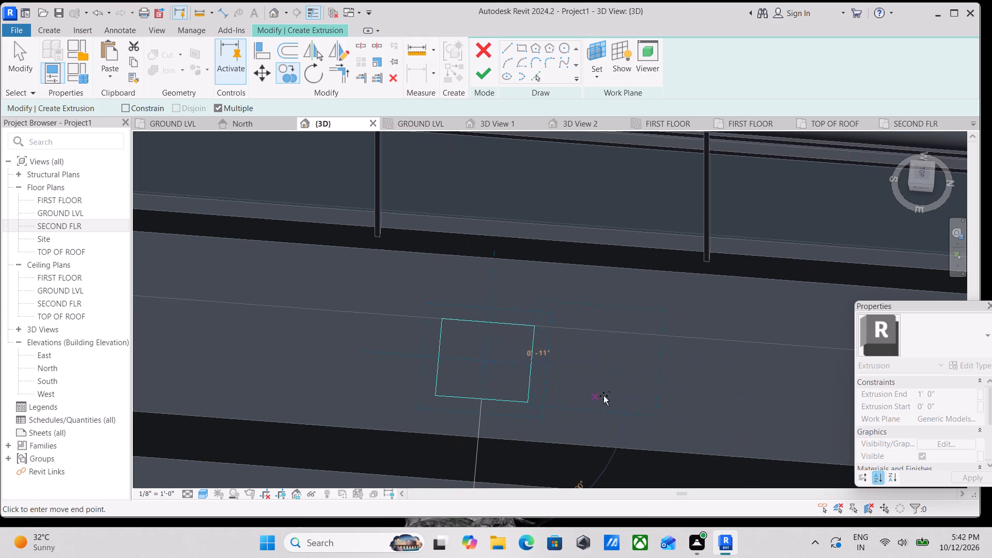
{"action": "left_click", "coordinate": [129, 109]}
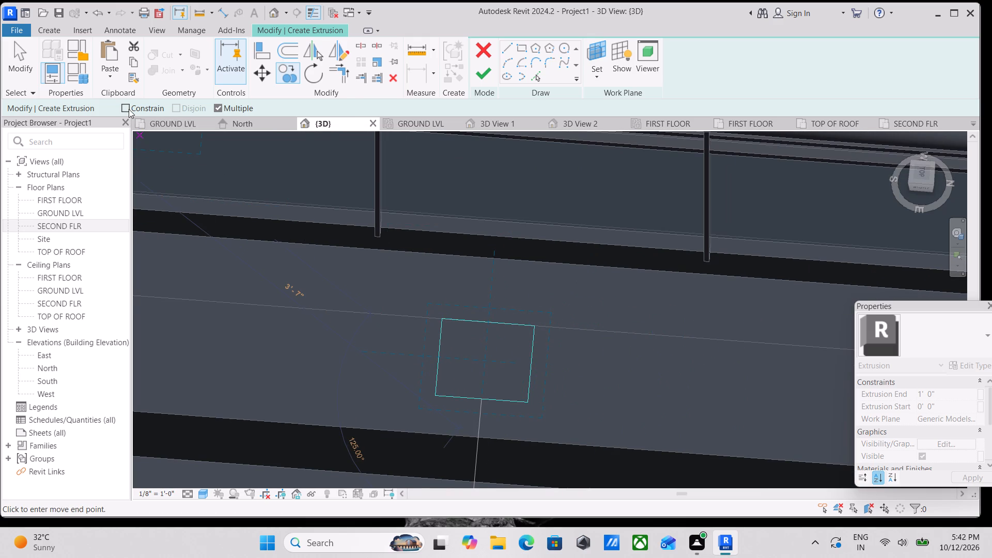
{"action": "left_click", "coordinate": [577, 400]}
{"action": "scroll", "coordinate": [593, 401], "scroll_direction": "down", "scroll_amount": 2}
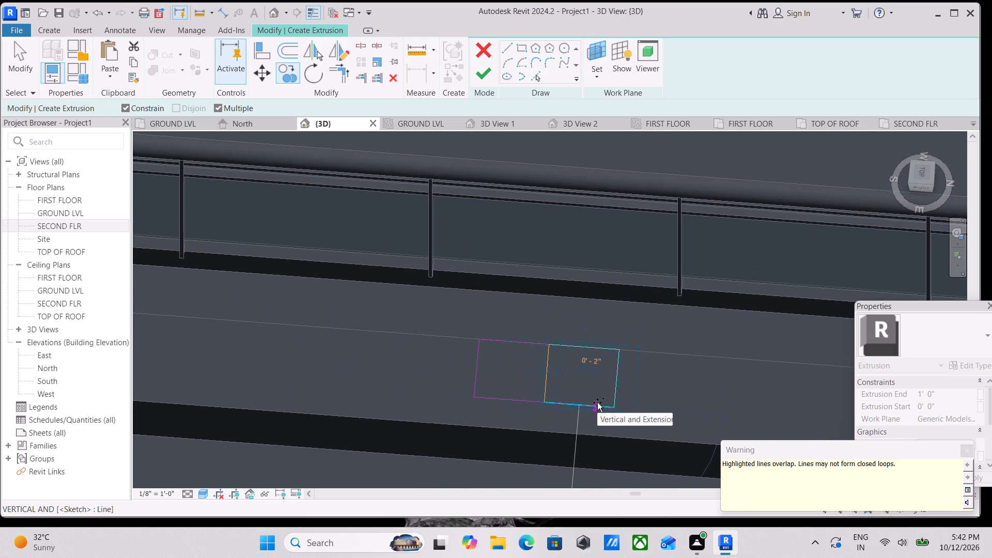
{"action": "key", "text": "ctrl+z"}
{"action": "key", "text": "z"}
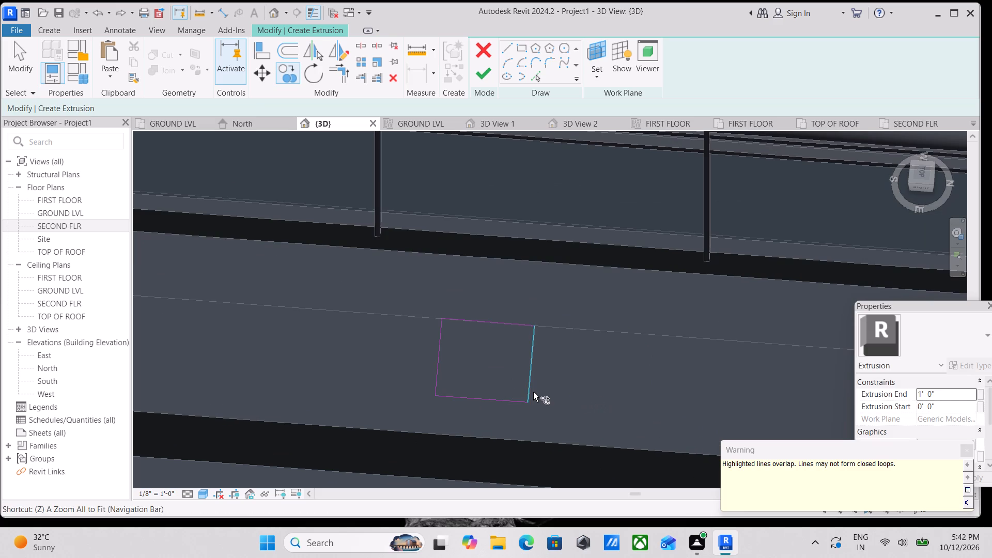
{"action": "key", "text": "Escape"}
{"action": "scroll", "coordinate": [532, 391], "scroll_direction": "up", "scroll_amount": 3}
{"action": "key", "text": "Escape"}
Copy the rectangle three times along the lower beam towards the frame's near end, at 1'-0" spacing with Constrain and Multiple on.
{"action": "scroll", "coordinate": [494, 383], "scroll_direction": "down", "scroll_amount": 3}
{"action": "left_click_drag", "start_coordinate": [406, 284], "coordinate": [539, 423]}
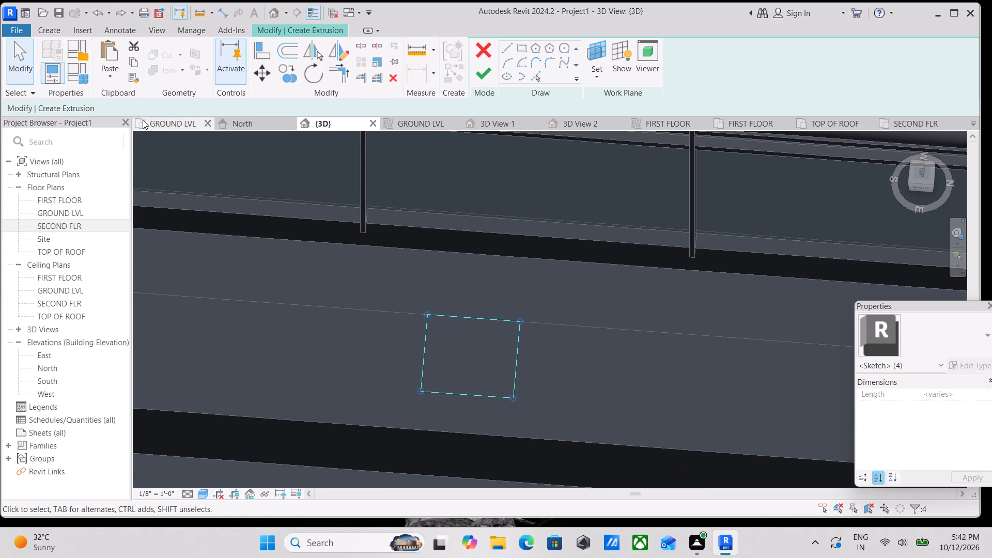
{"action": "left_click", "coordinate": [286, 79]}
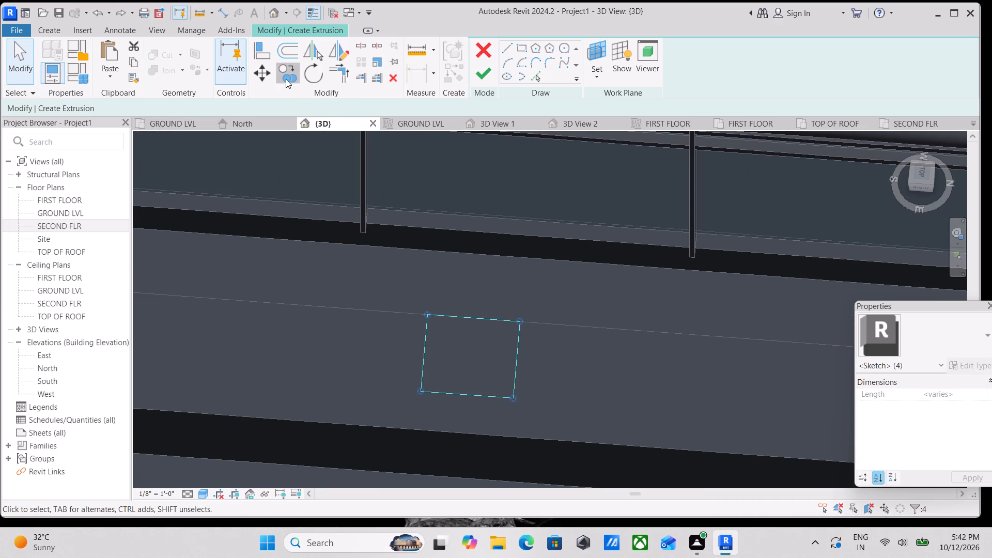
{"action": "left_click", "coordinate": [469, 398]}
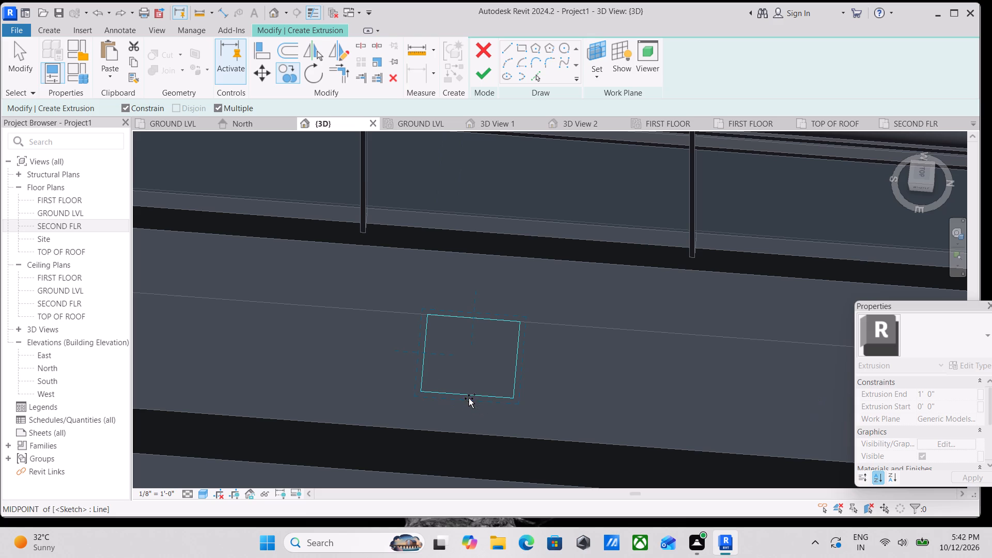
{"action": "left_click", "coordinate": [589, 424]}
{"action": "scroll", "coordinate": [659, 433], "scroll_direction": "down", "scroll_amount": 1}
{"action": "middle_click_drag", "start_coordinate": [656, 430], "coordinate": [541, 411]}
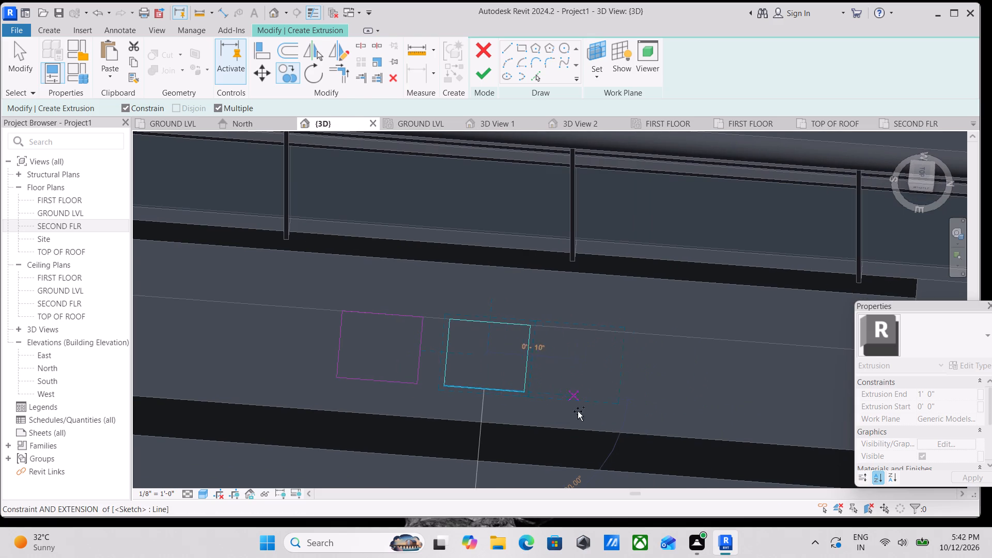
{"action": "left_click", "coordinate": [594, 419]}
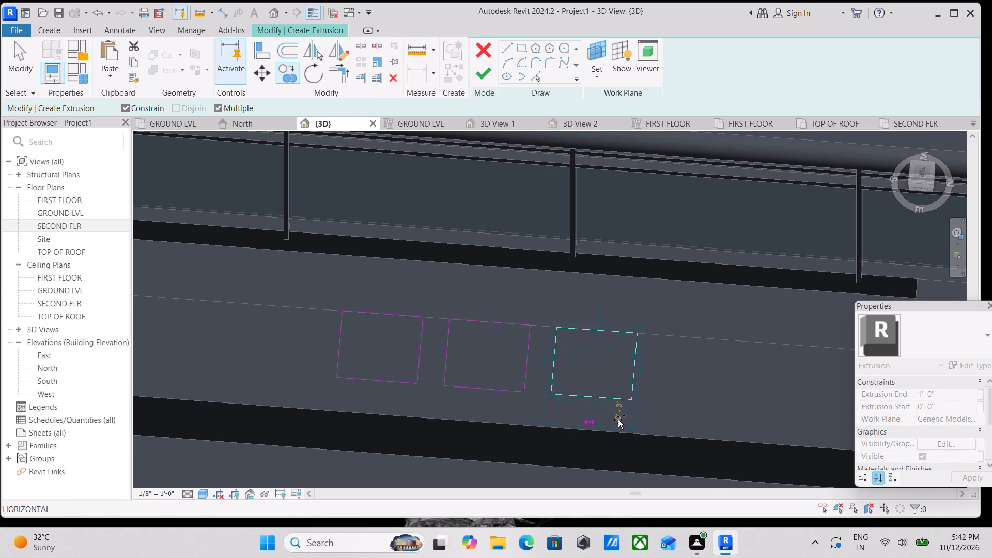
{"action": "scroll", "coordinate": [618, 420], "scroll_direction": "down", "scroll_amount": 1}
{"action": "middle_click_drag", "start_coordinate": [618, 420], "coordinate": [478, 406]}
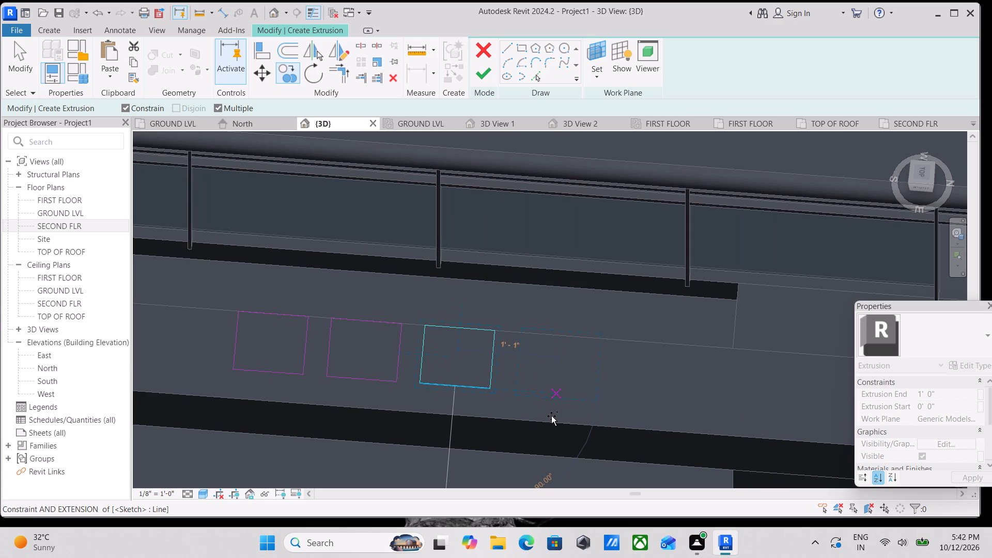
{"action": "left_click", "coordinate": [547, 416]}
Add four more rectangle copies at 1'-0" spacing up to the frame's end post, and finish the extrusion 1'-0" deep.
{"action": "scroll", "coordinate": [549, 415], "scroll_direction": "down", "scroll_amount": 5}
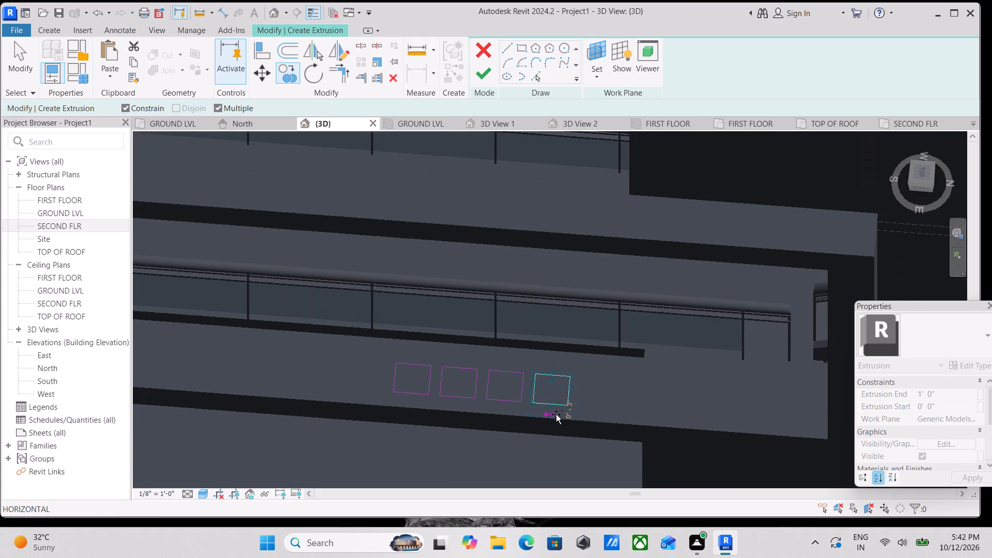
{"action": "left_click", "coordinate": [597, 419]}
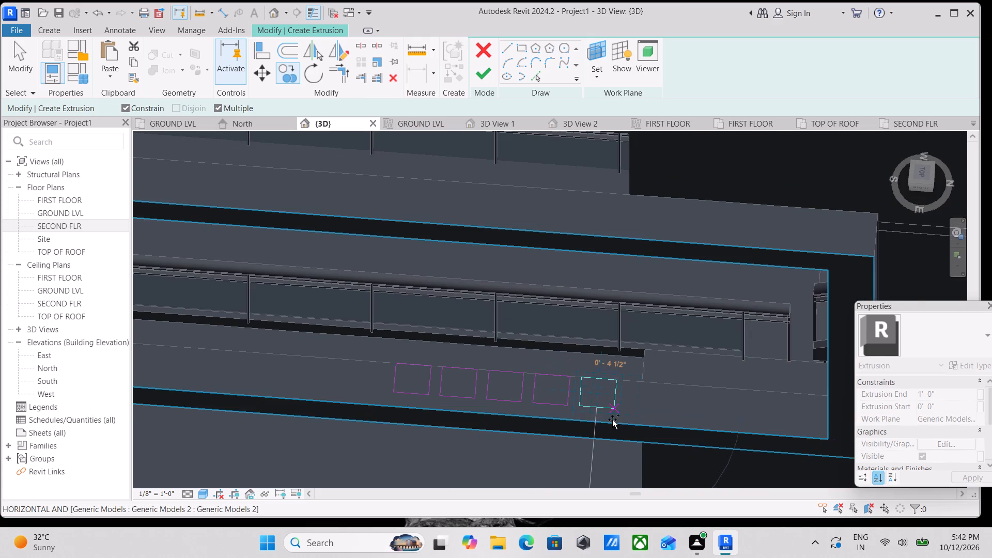
{"action": "scroll", "coordinate": [612, 420], "scroll_direction": "up", "scroll_amount": 3}
{"action": "scroll", "coordinate": [656, 421], "scroll_direction": "up", "scroll_amount": 4}
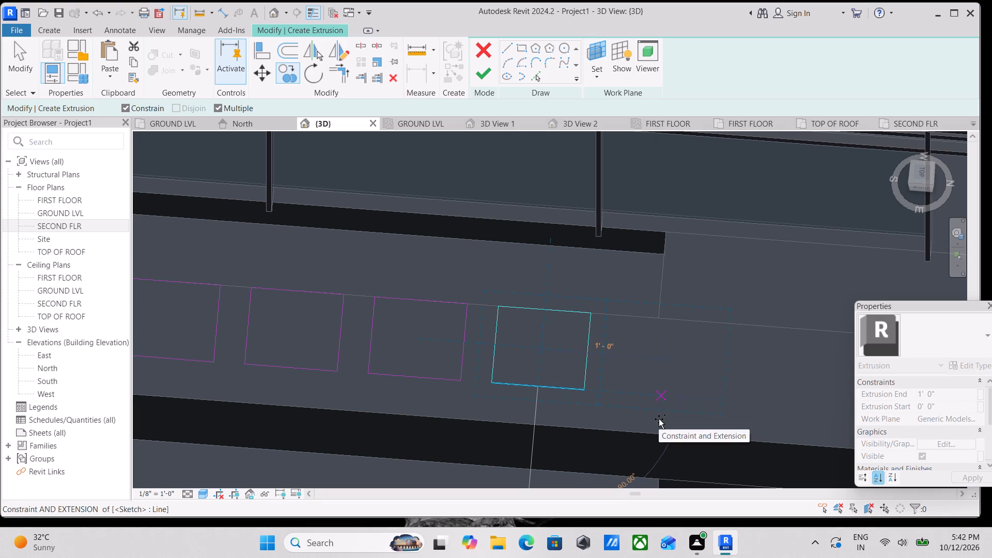
{"action": "left_click", "coordinate": [659, 419]}
{"action": "scroll", "coordinate": [659, 419], "scroll_direction": "down", "scroll_amount": 2}
{"action": "middle_click_drag", "start_coordinate": [659, 419], "coordinate": [501, 402]}
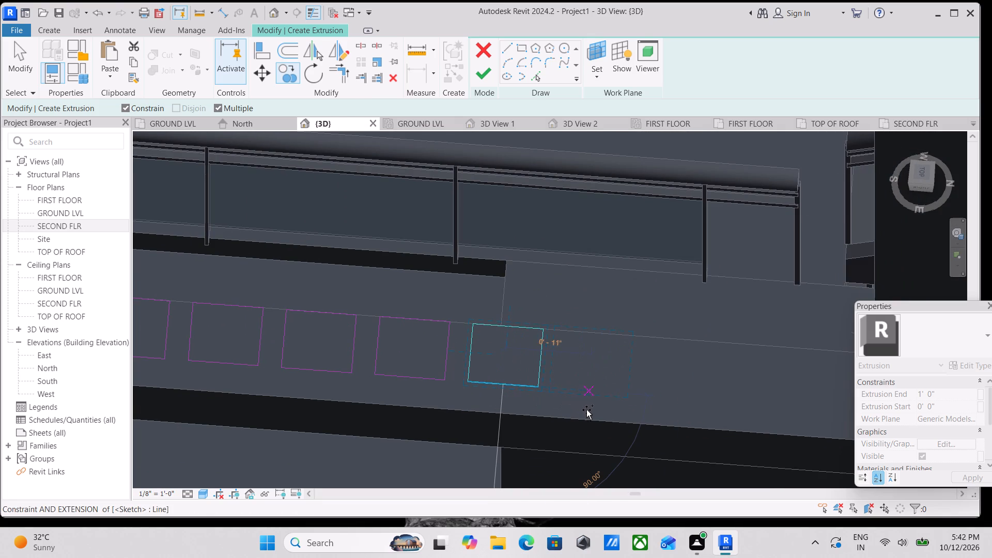
{"action": "left_click", "coordinate": [594, 410]}
{"action": "scroll", "coordinate": [594, 410], "scroll_direction": "down", "scroll_amount": 7}
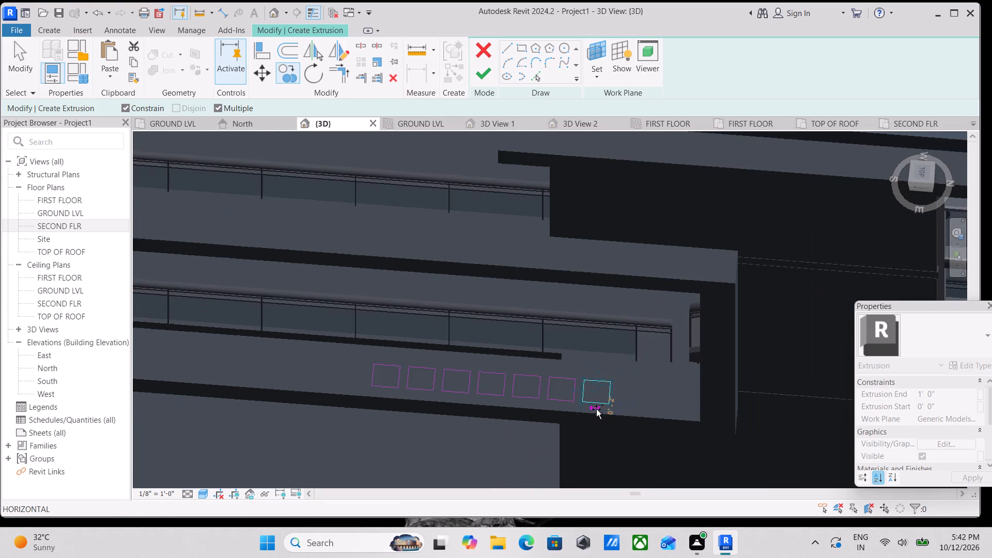
{"action": "scroll", "coordinate": [599, 407], "scroll_direction": "down", "scroll_amount": 2}
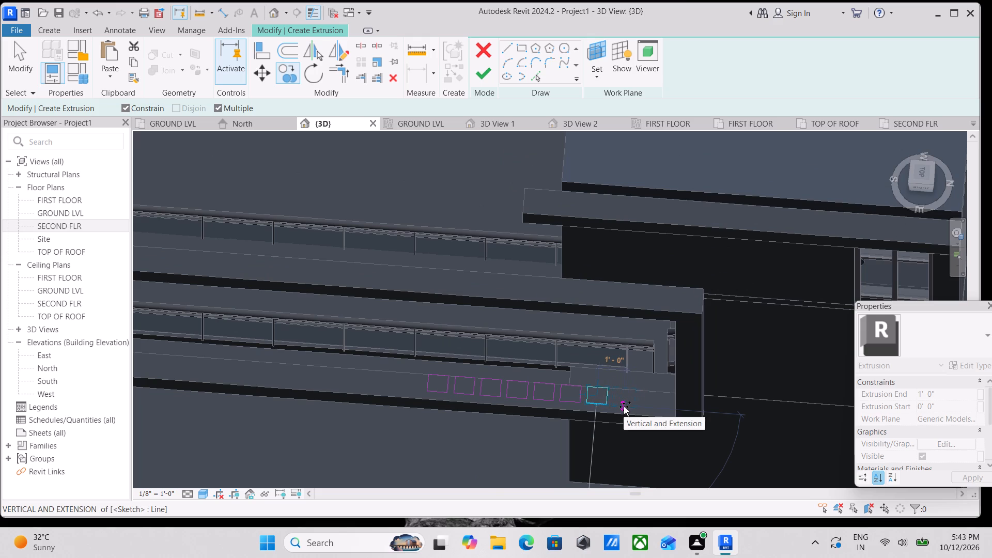
{"action": "left_click", "coordinate": [624, 407]}
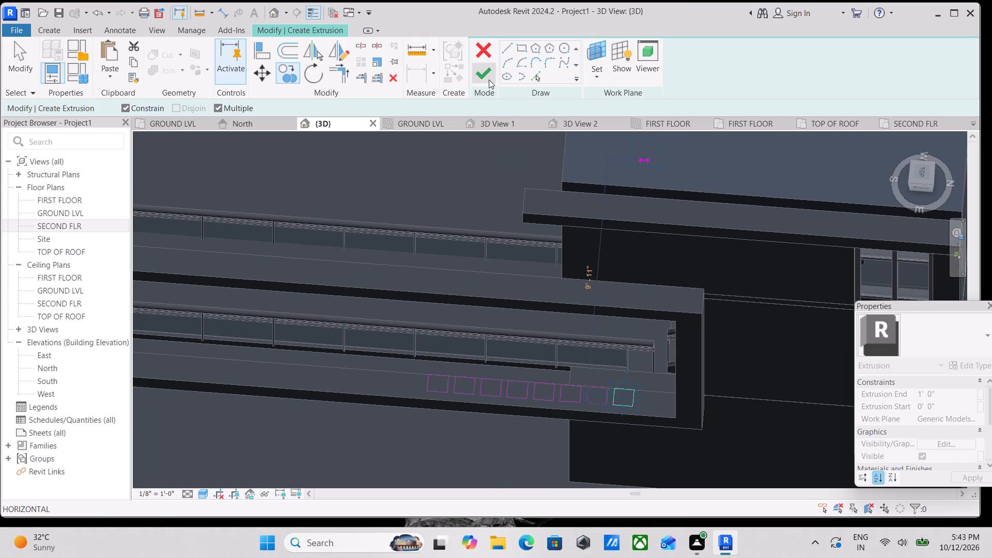
{"action": "left_click", "coordinate": [489, 80]}
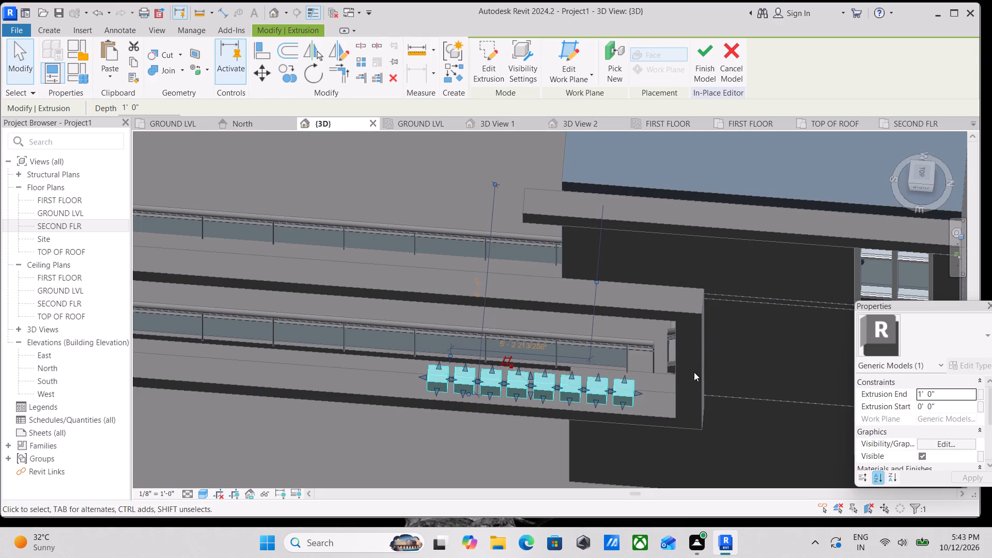
Check the posts extrusion's LIGHT BEIGE material and finish the in-place model.
{"action": "scroll", "coordinate": [954, 458], "scroll_direction": "down", "scroll_amount": 2}
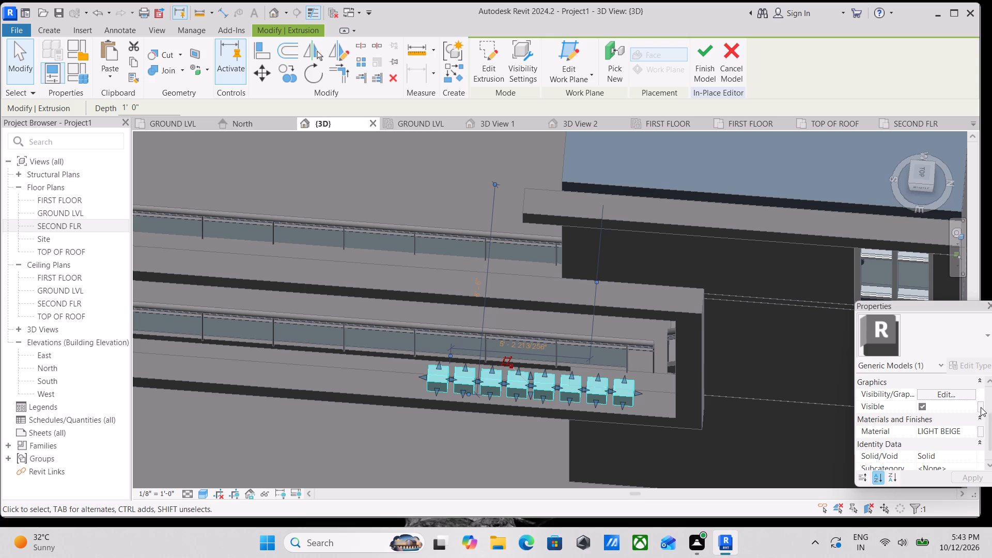
{"action": "left_click", "coordinate": [971, 428]}
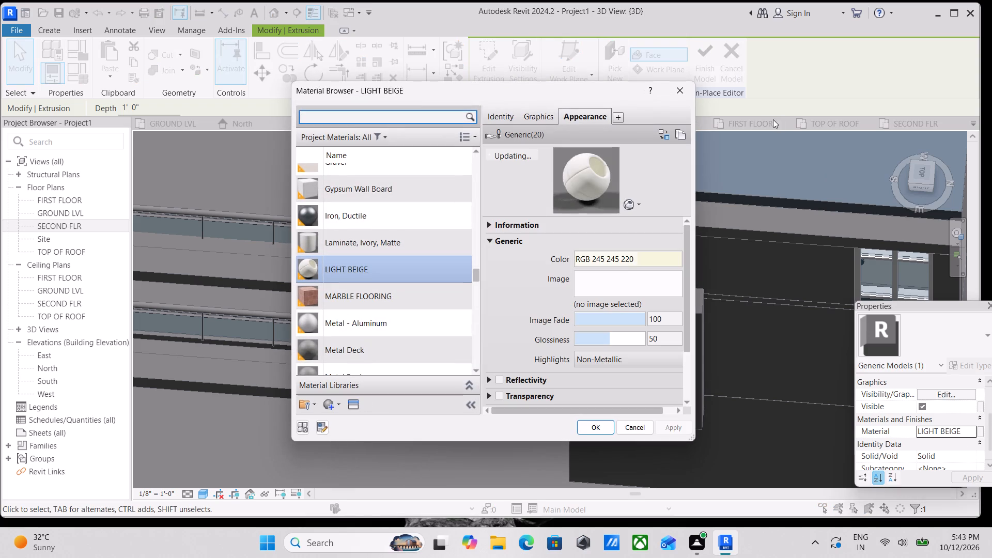
{"action": "left_click", "coordinate": [675, 86]}
{"action": "left_click", "coordinate": [704, 51]}
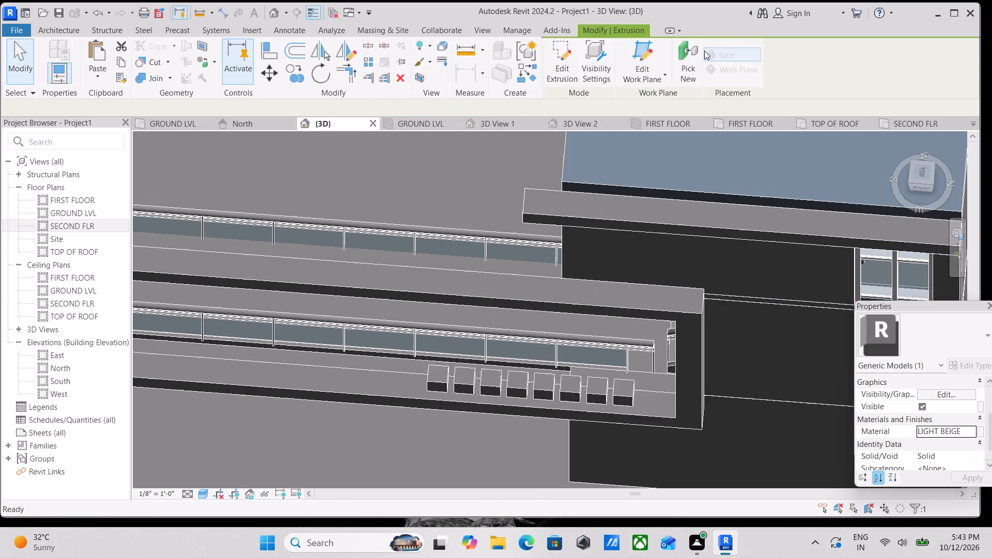
Stretch the posts upward from the lower beam to the underside of the balcony frame's upper beam.
{"action": "left_click", "coordinate": [921, 190]}
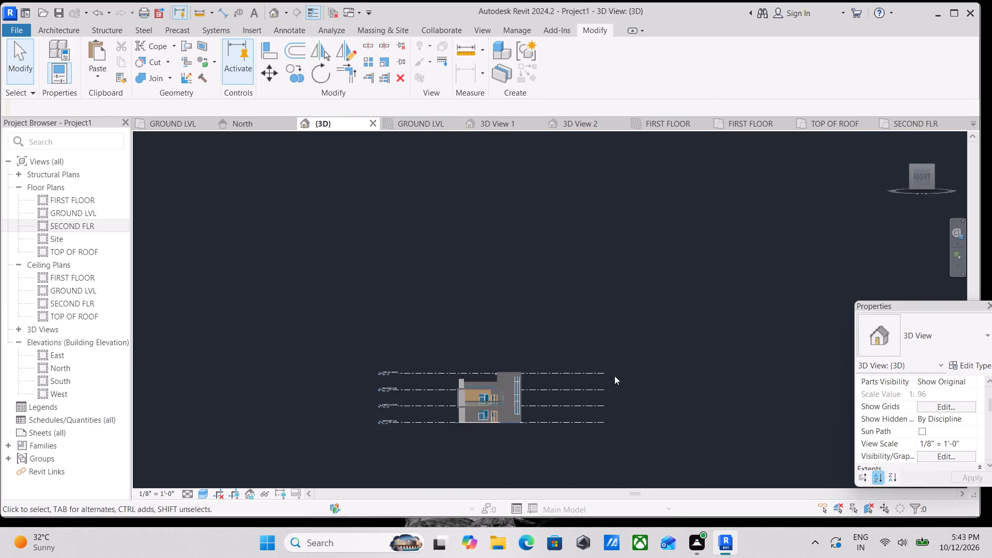
{"action": "scroll", "coordinate": [550, 373], "scroll_direction": "up", "scroll_amount": 4}
{"action": "scroll", "coordinate": [570, 307], "scroll_direction": "up", "scroll_amount": 12}
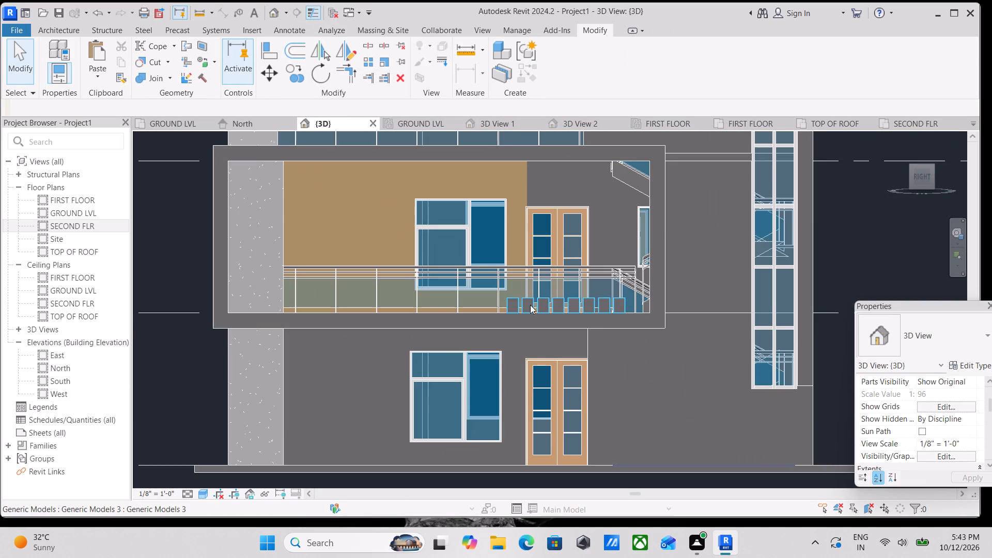
{"action": "left_click", "coordinate": [529, 303]}
{"action": "left_click_drag", "start_coordinate": [565, 288], "coordinate": [568, 168]}
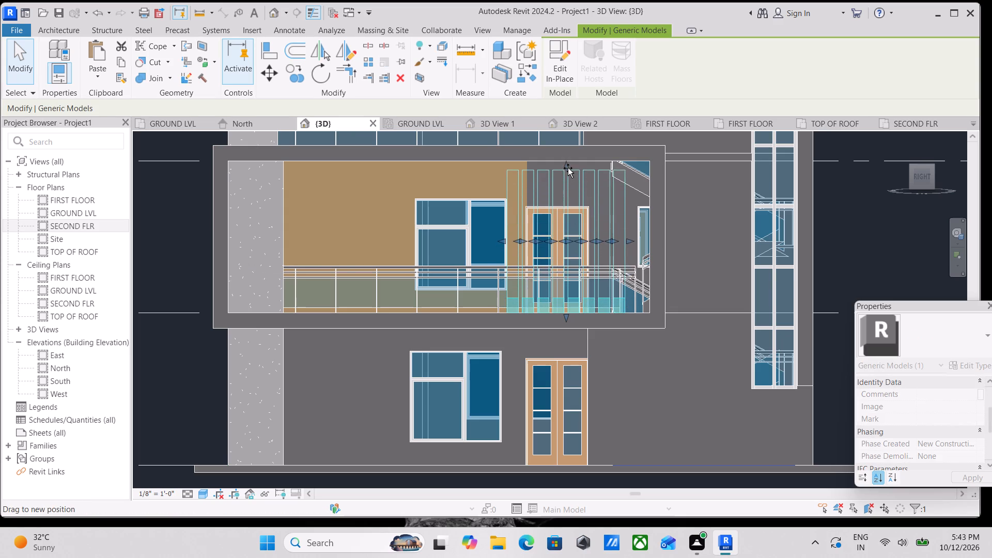
{"action": "left_click_drag", "start_coordinate": [568, 168], "coordinate": [568, 165]}
{"action": "scroll", "coordinate": [594, 210], "scroll_direction": "down", "scroll_amount": 1}
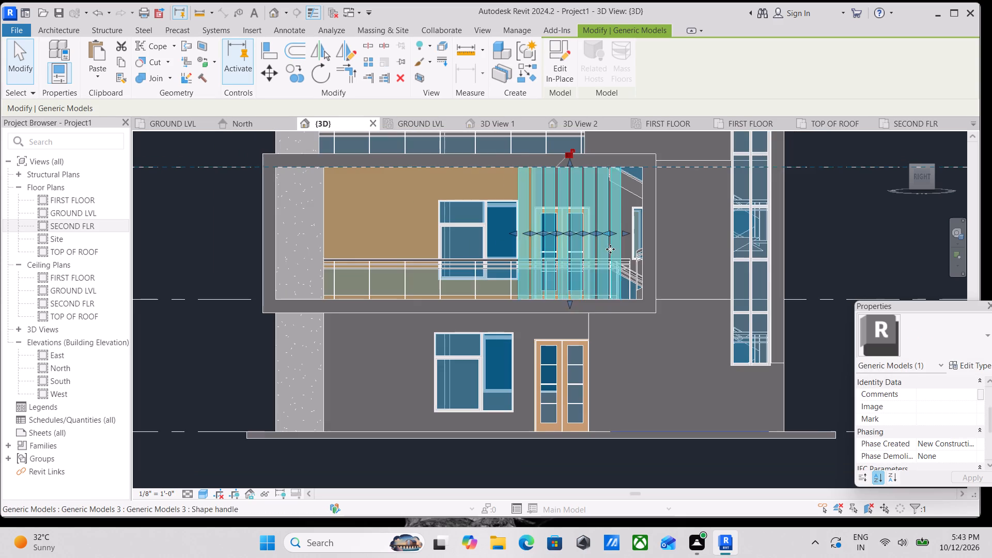
{"action": "key", "text": "Escape"}
Examine the posts within the balcony frame and the rest of the building's exterior from all sides.
{"action": "middle_click_drag", "start_coordinate": [592, 332], "coordinate": [610, 358], "text": "shift"}
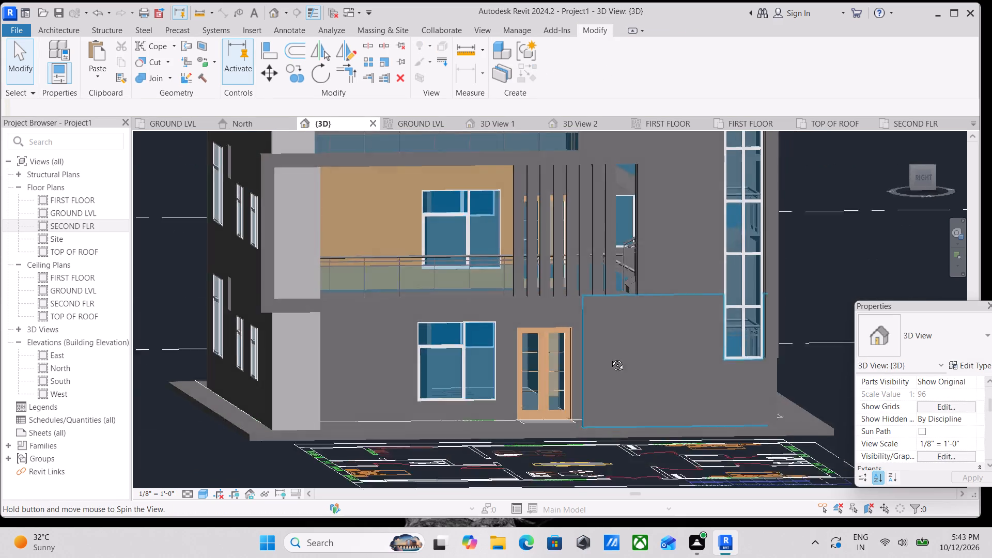
{"action": "middle_click_drag", "start_coordinate": [610, 358], "coordinate": [657, 438], "text": "shift"}
{"action": "scroll", "coordinate": [561, 302], "scroll_direction": "down", "scroll_amount": 2}
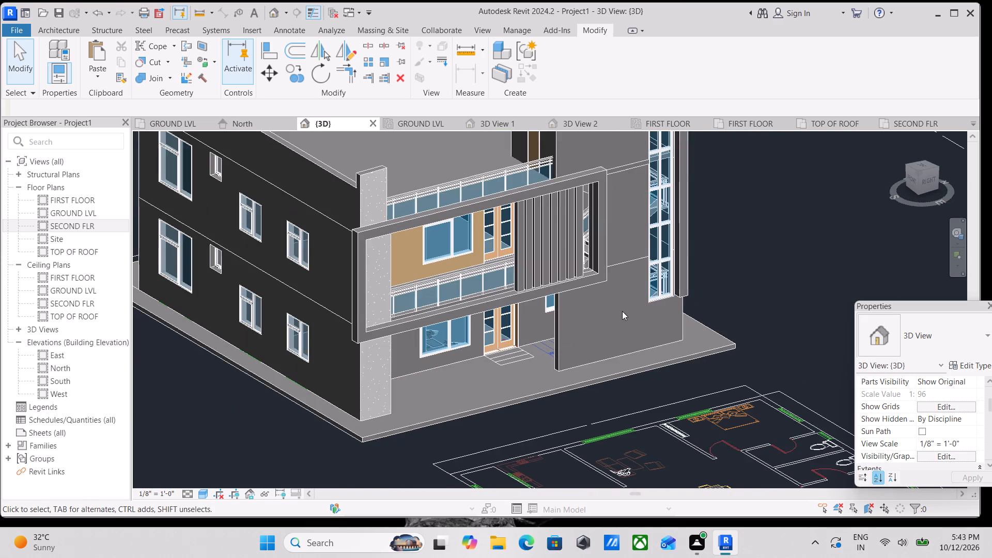
{"action": "scroll", "coordinate": [635, 316], "scroll_direction": "down", "scroll_amount": 2}
{"action": "scroll", "coordinate": [637, 318], "scroll_direction": "up", "scroll_amount": 2}
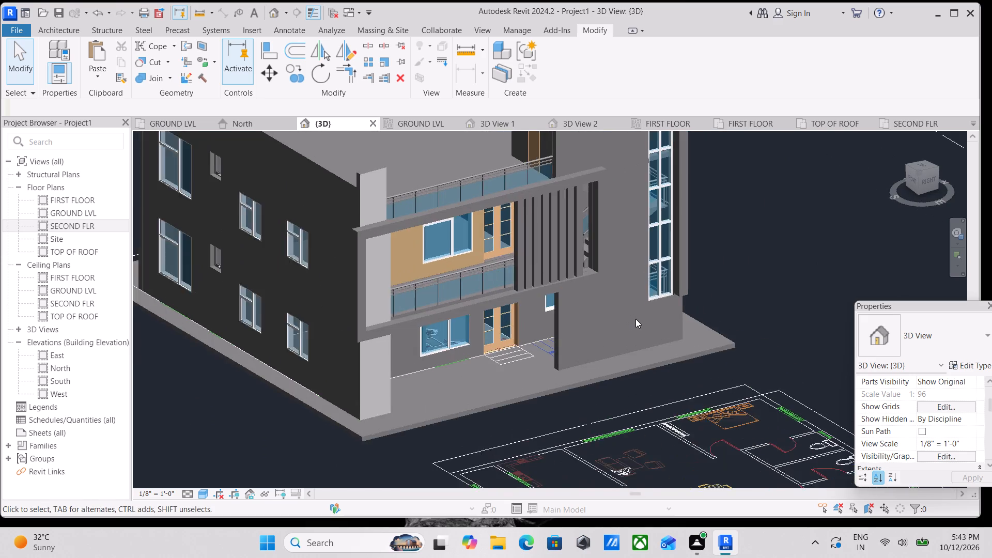
{"action": "scroll", "coordinate": [636, 319], "scroll_direction": "down", "scroll_amount": 1}
{"action": "middle_click_drag", "start_coordinate": [636, 319], "coordinate": [632, 376]}
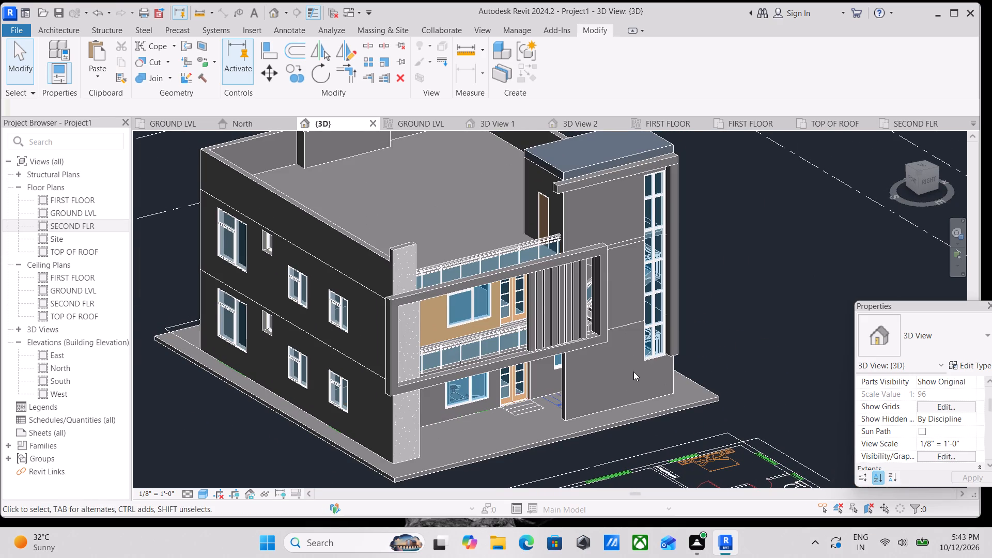
{"action": "scroll", "coordinate": [471, 385], "scroll_direction": "up", "scroll_amount": 2}
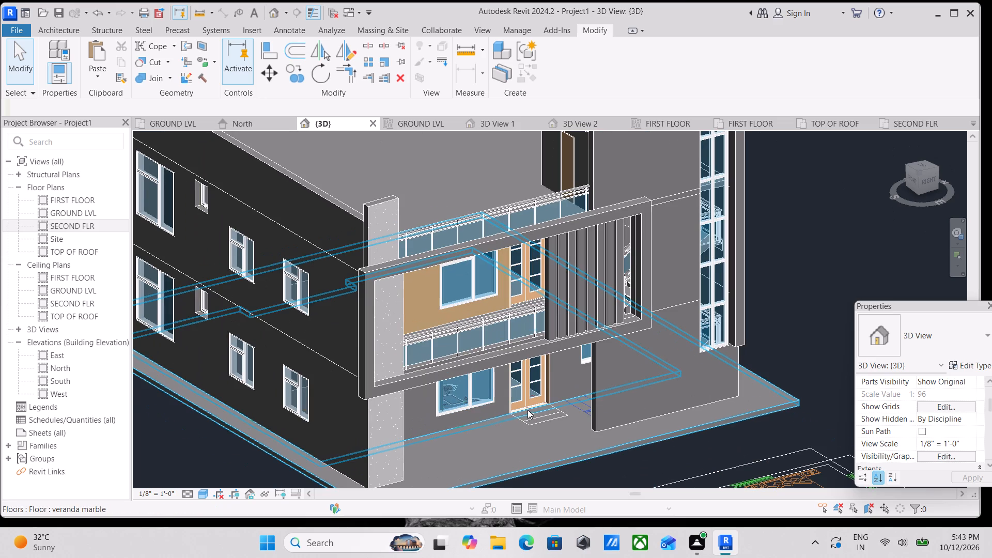
{"action": "scroll", "coordinate": [539, 398], "scroll_direction": "down", "scroll_amount": 1}
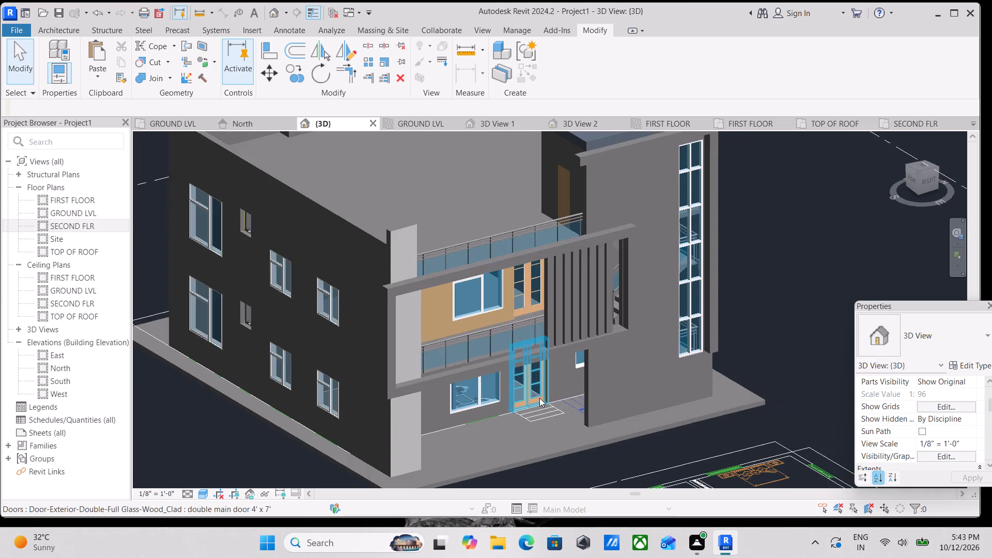
{"action": "scroll", "coordinate": [539, 398], "scroll_direction": "down", "scroll_amount": 1}
{"action": "scroll", "coordinate": [560, 336], "scroll_direction": "up", "scroll_amount": 10}
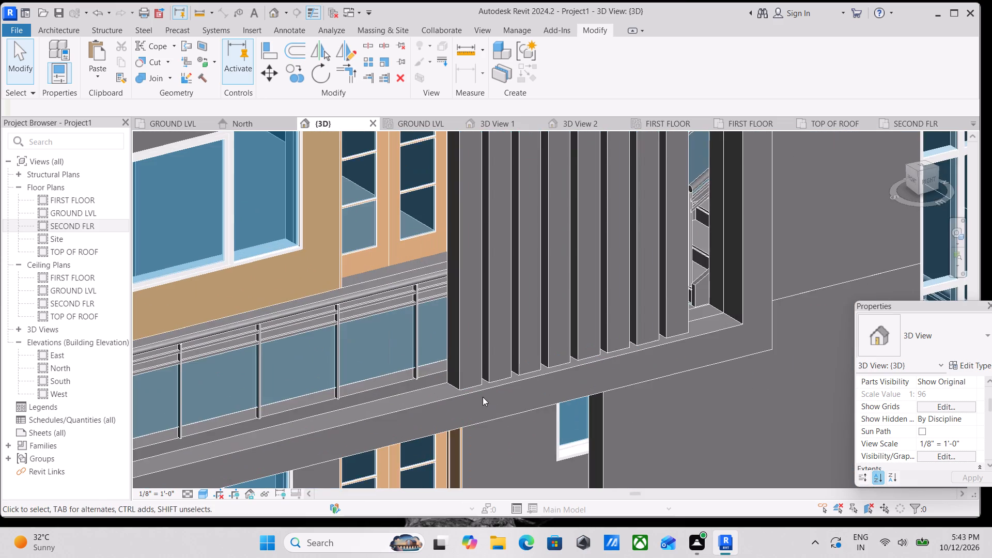
{"action": "scroll", "coordinate": [483, 397], "scroll_direction": "down", "scroll_amount": 9}
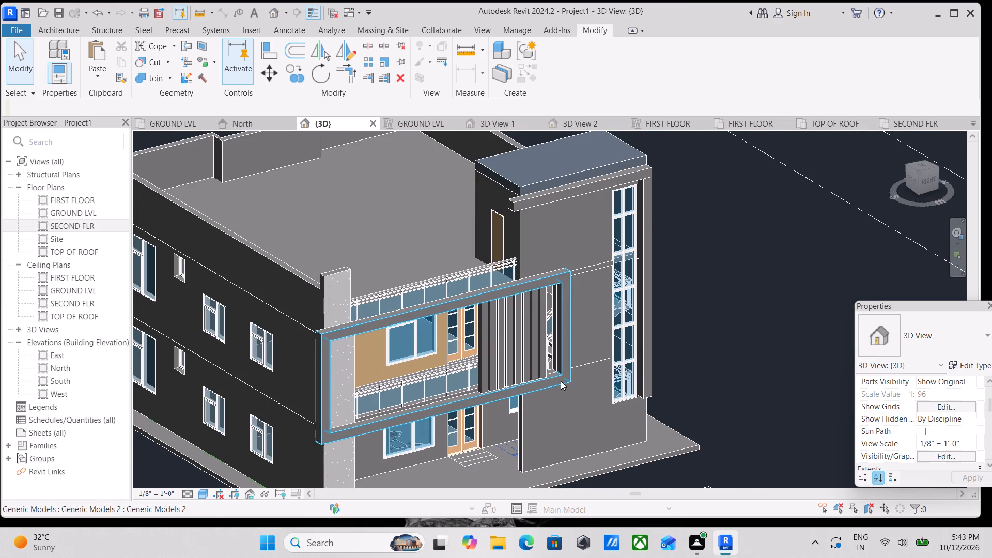
{"action": "left_click", "coordinate": [522, 353]}
{"action": "scroll", "coordinate": [522, 353], "scroll_direction": "up", "scroll_amount": 4}
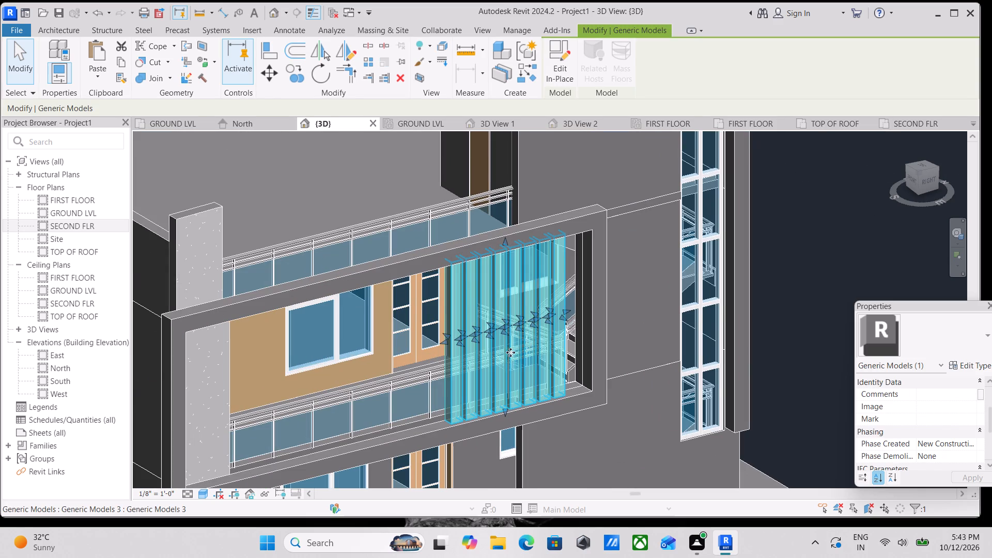
{"action": "scroll", "coordinate": [510, 352], "scroll_direction": "up", "scroll_amount": 3}
{"action": "scroll", "coordinate": [504, 360], "scroll_direction": "down", "scroll_amount": 2}
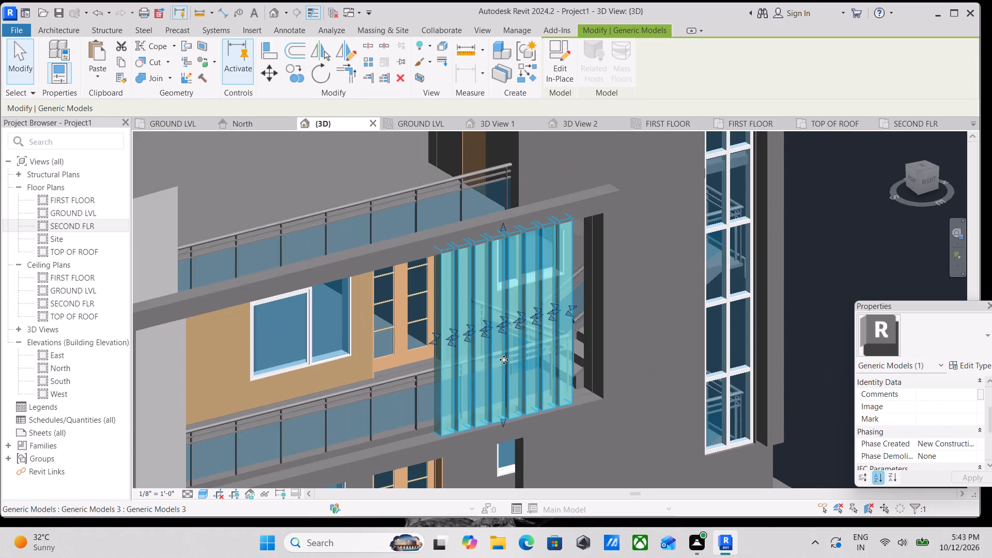
{"action": "scroll", "coordinate": [509, 377], "scroll_direction": "down", "scroll_amount": 1, "text": "shift"}
{"action": "middle_click_drag", "start_coordinate": [509, 377], "coordinate": [390, 354], "text": "shift"}
{"action": "key", "text": "Escape"}
{"action": "scroll", "coordinate": [519, 378], "scroll_direction": "down", "scroll_amount": 1}
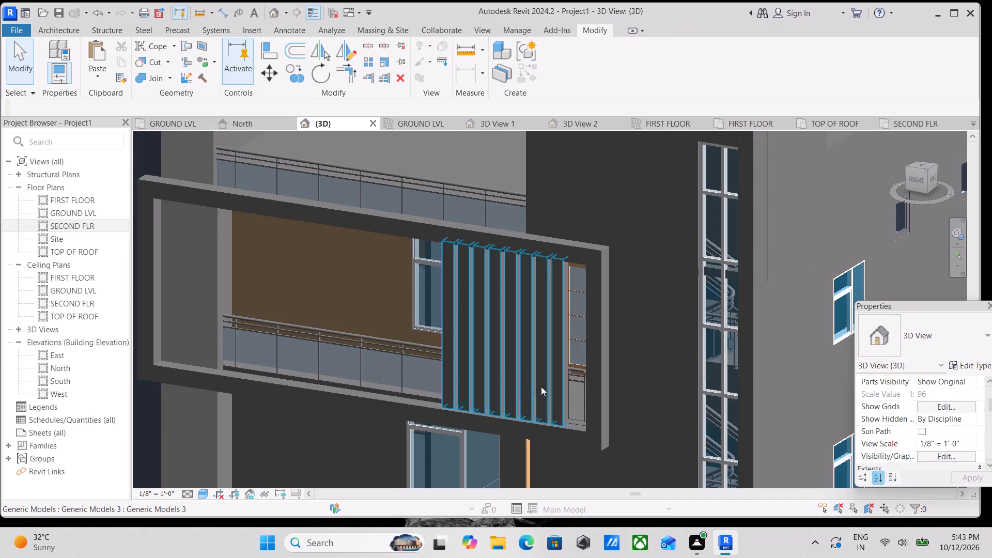
{"action": "middle_click_drag", "start_coordinate": [516, 389], "coordinate": [590, 317], "text": "shift"}
{"action": "scroll", "coordinate": [587, 413], "scroll_direction": "down", "scroll_amount": 1, "text": "shift"}
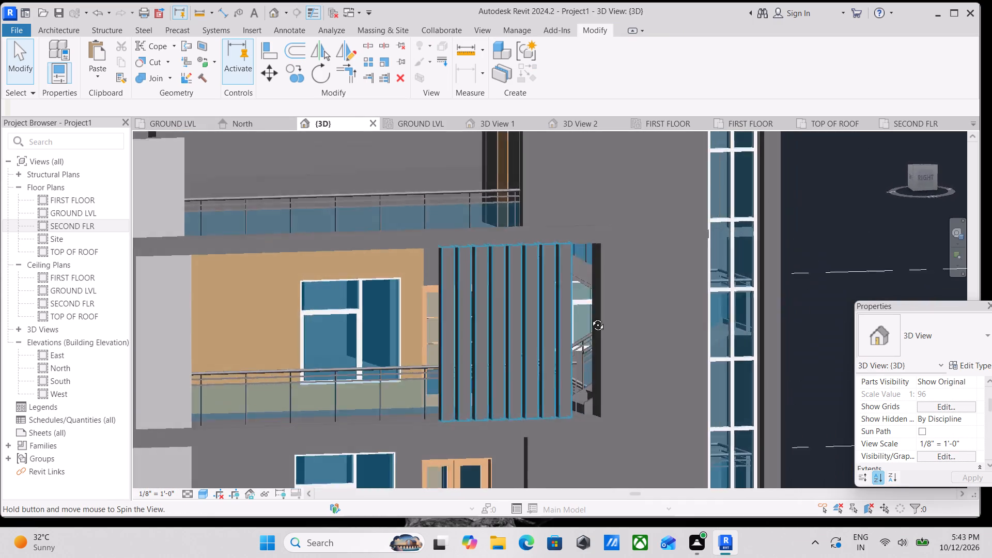
{"action": "middle_click_drag", "start_coordinate": [590, 317], "coordinate": [584, 421], "text": "shift"}
{"action": "middle_click_drag", "start_coordinate": [537, 385], "coordinate": [621, 422], "text": "shift"}
{"action": "scroll", "coordinate": [545, 411], "scroll_direction": "down", "scroll_amount": 5}
{"action": "scroll", "coordinate": [472, 399], "scroll_direction": "down", "scroll_amount": 1}
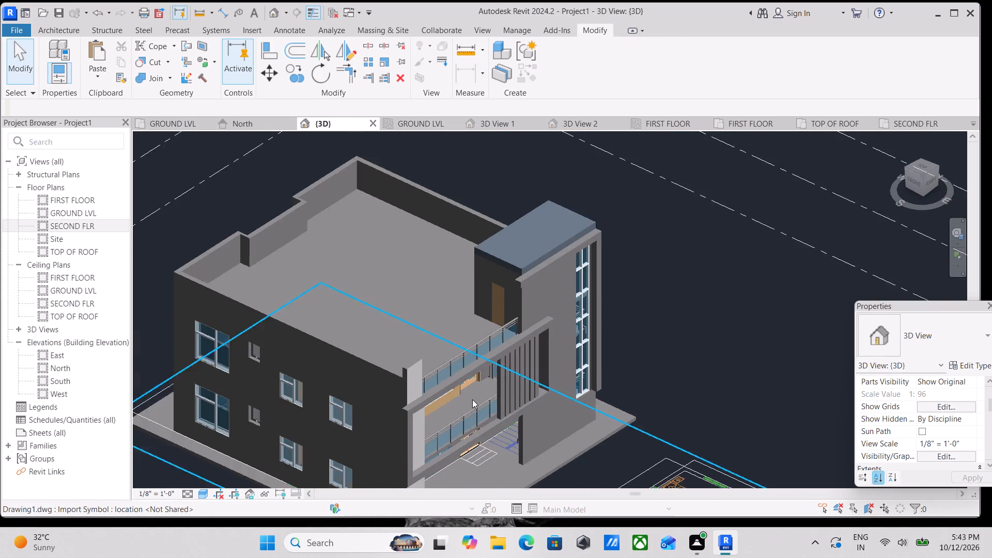
{"action": "middle_click_drag", "start_coordinate": [473, 394], "coordinate": [487, 352]}
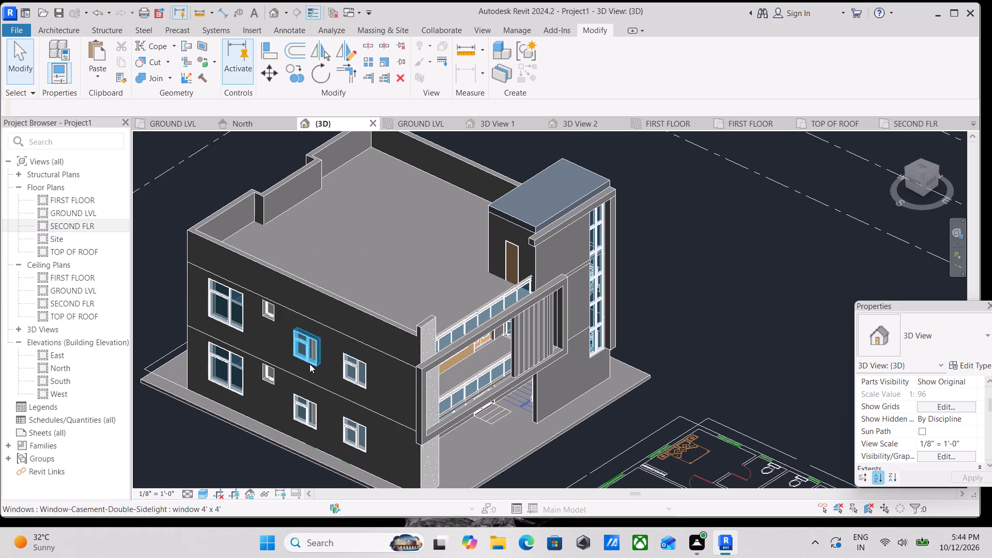
{"action": "middle_click_drag", "start_coordinate": [311, 364], "coordinate": [222, 258], "text": "shift"}
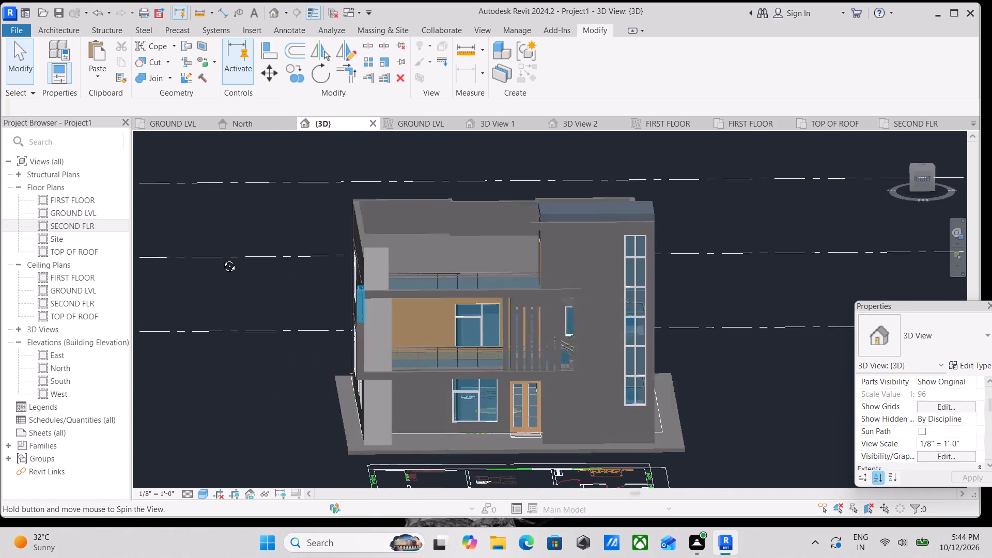
{"action": "middle_click_drag", "start_coordinate": [222, 258], "coordinate": [225, 256], "text": "shift"}
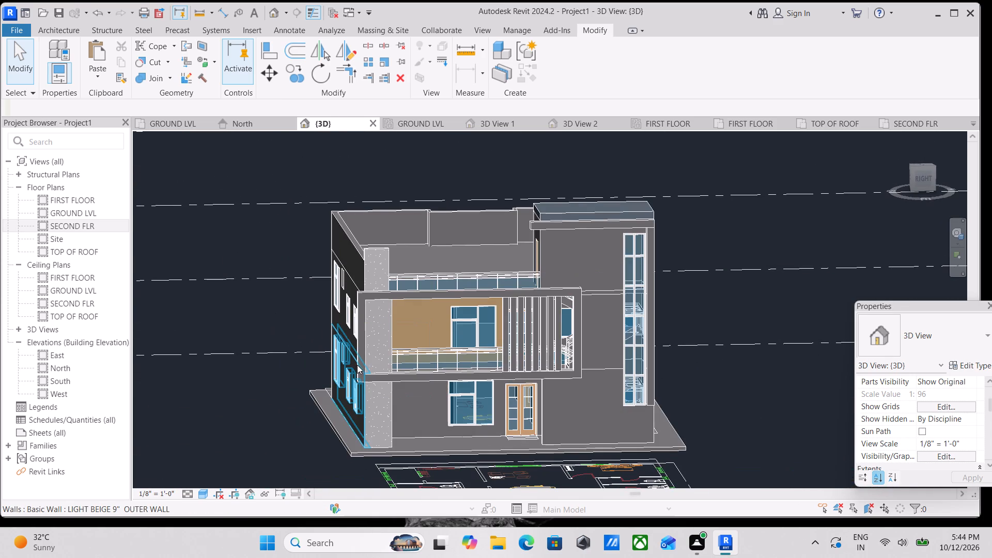
{"action": "scroll", "coordinate": [483, 420], "scroll_direction": "down", "scroll_amount": 2}
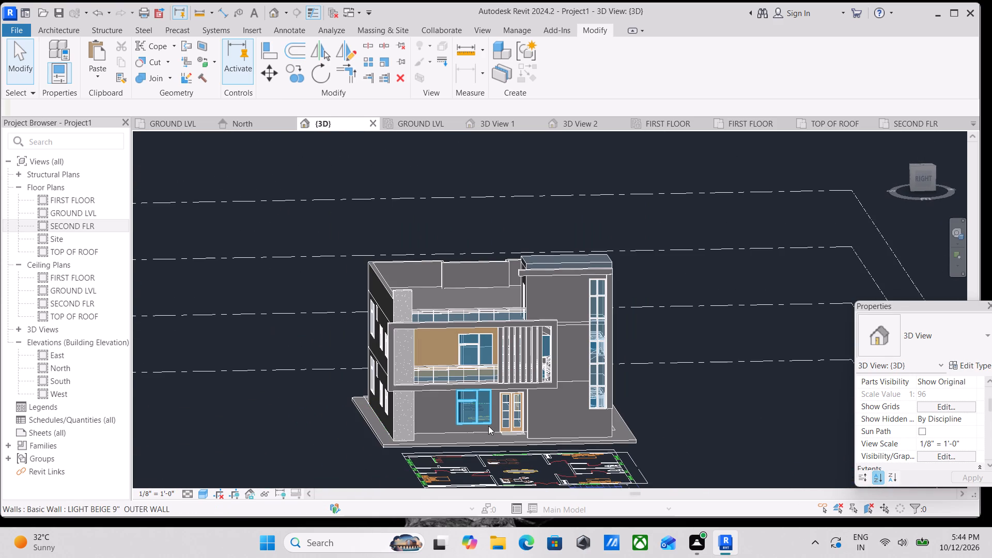
{"action": "middle_click_drag", "start_coordinate": [424, 397], "coordinate": [605, 443], "text": "shift"}
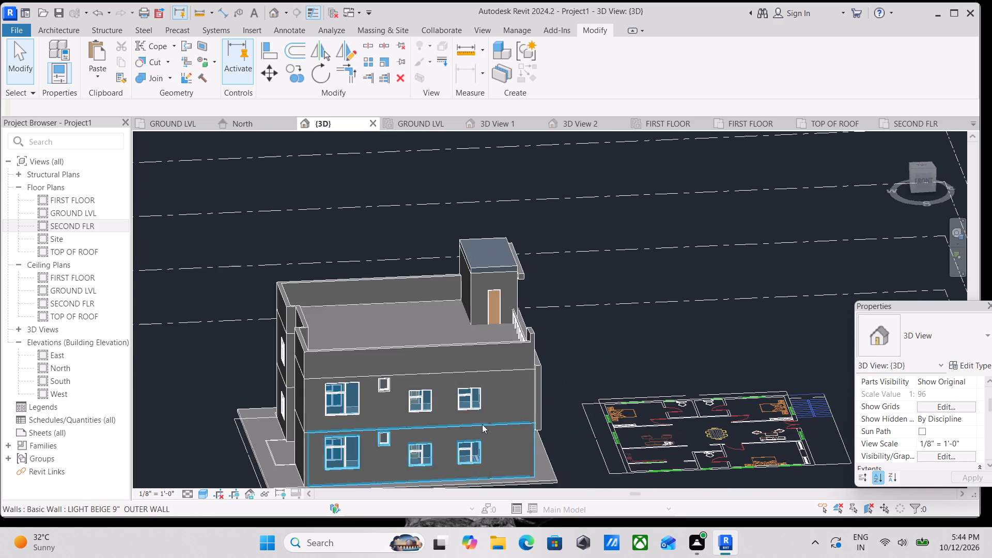
{"action": "middle_click_drag", "start_coordinate": [474, 416], "coordinate": [595, 374], "text": "shift"}
{"action": "scroll", "coordinate": [482, 435], "scroll_direction": "up", "scroll_amount": 2}
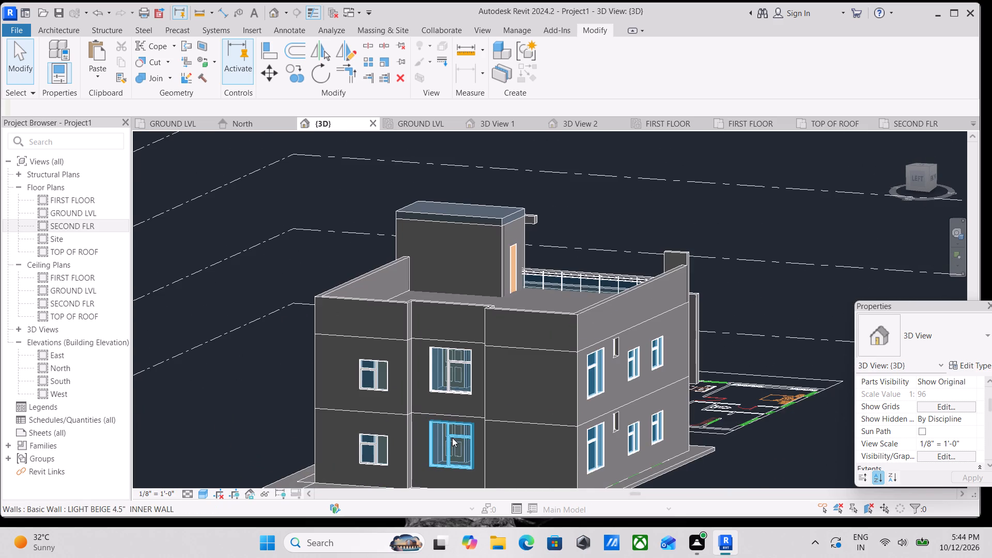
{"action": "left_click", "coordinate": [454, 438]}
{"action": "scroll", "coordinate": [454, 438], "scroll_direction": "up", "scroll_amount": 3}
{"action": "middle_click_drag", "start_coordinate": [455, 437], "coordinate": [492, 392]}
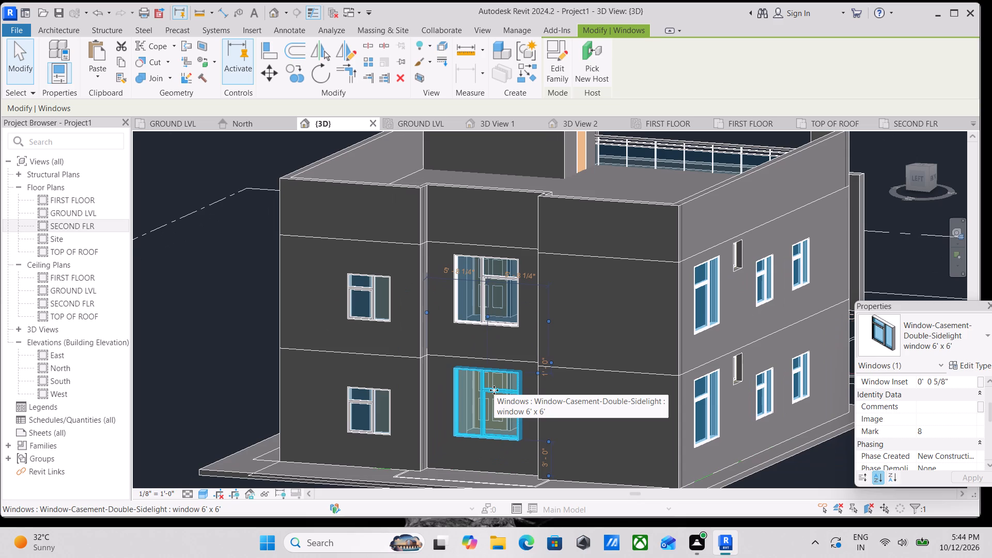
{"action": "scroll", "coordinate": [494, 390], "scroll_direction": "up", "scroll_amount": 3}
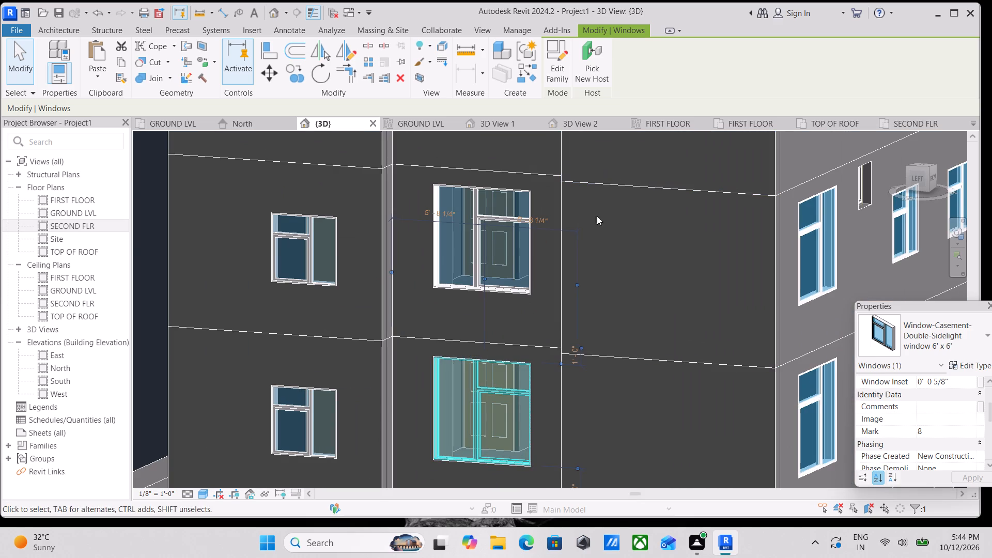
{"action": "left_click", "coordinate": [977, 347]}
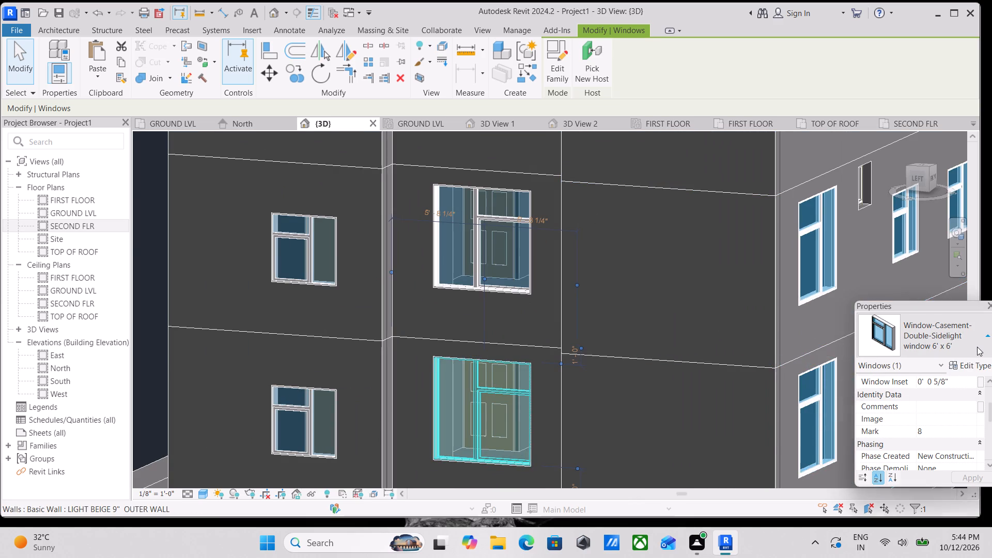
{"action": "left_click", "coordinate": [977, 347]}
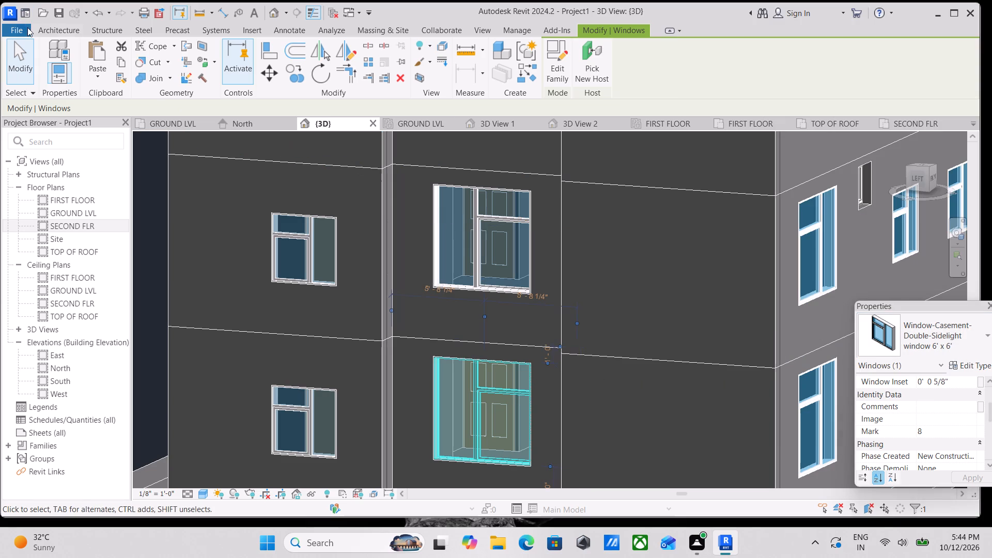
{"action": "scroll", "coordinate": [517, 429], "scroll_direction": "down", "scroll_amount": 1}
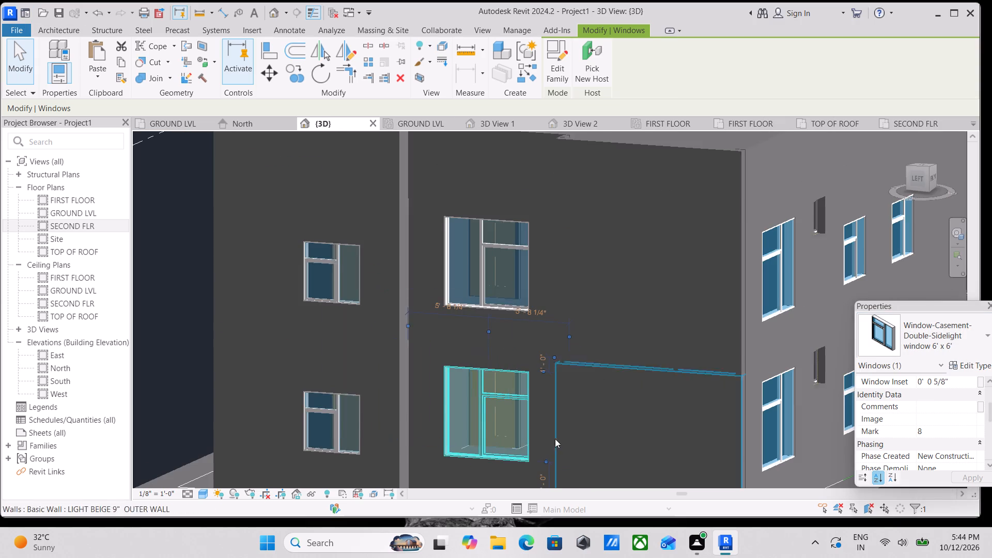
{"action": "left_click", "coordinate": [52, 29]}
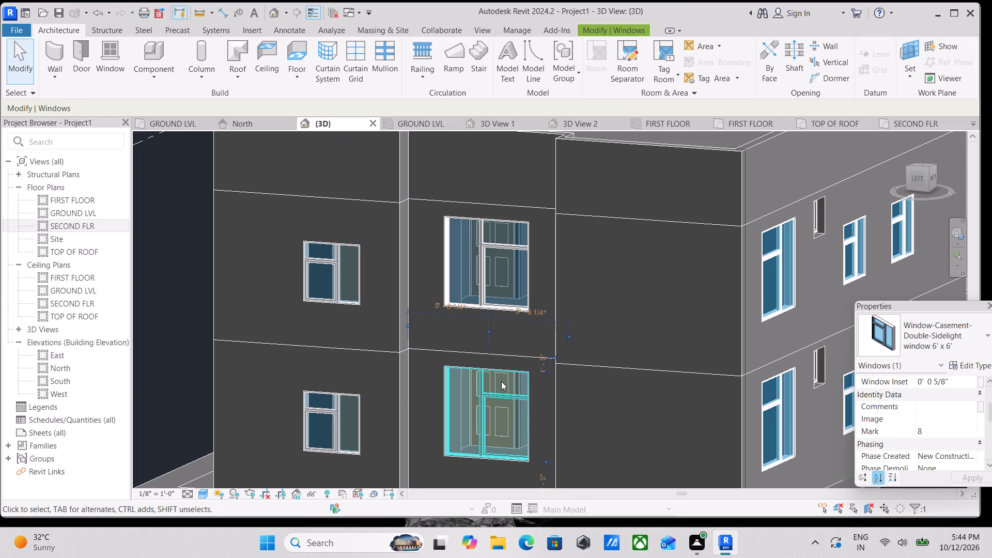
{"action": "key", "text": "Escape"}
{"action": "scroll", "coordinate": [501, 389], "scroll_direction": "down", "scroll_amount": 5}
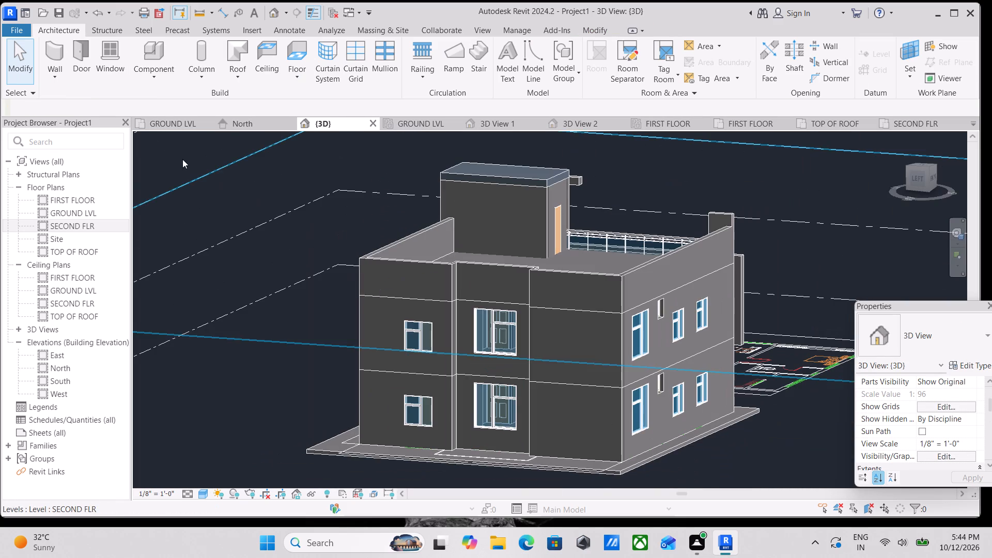
In the GROUND LVL floor plan, delete the 6' x 6' window between the sit-out and the living room.
{"action": "left_click", "coordinate": [171, 127]}
{"action": "scroll", "coordinate": [321, 300], "scroll_direction": "down", "scroll_amount": 7}
{"action": "middle_click_drag", "start_coordinate": [366, 337], "coordinate": [521, 284]}
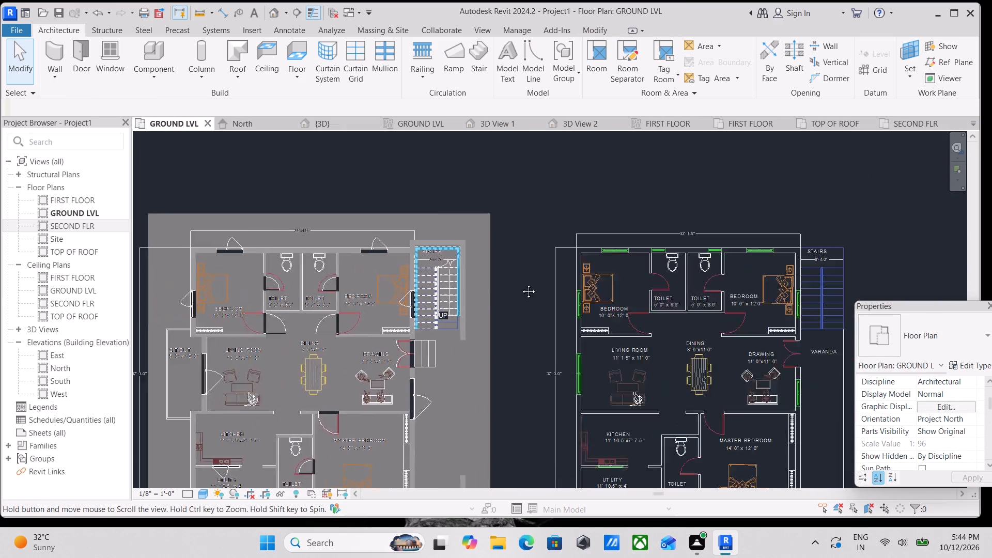
{"action": "middle_click_drag", "start_coordinate": [521, 284], "coordinate": [555, 254]}
{"action": "middle_click_drag", "start_coordinate": [371, 345], "coordinate": [456, 349]}
{"action": "scroll", "coordinate": [415, 305], "scroll_direction": "up", "scroll_amount": 3}
{"action": "left_click", "coordinate": [430, 315]}
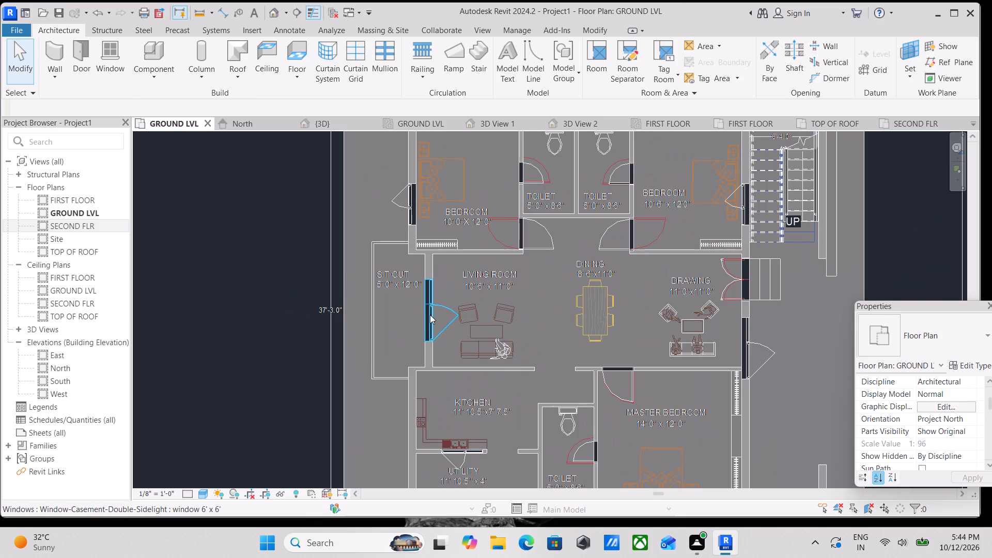
{"action": "scroll", "coordinate": [431, 315], "scroll_direction": "up", "scroll_amount": 4}
{"action": "right_click", "coordinate": [431, 315]}
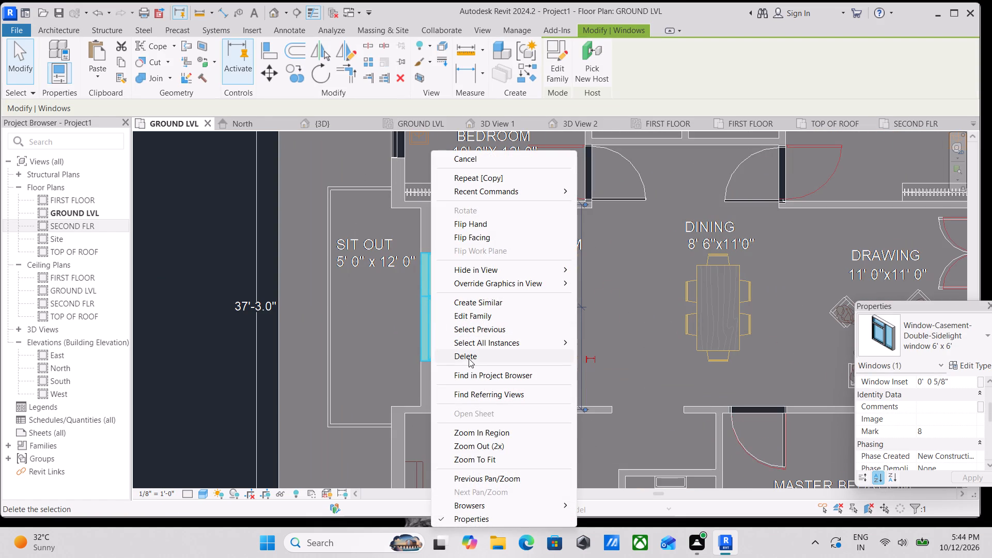
{"action": "left_click", "coordinate": [469, 359]}
Start a wall for the location between the sit-out and living room and open the choice of wall types.
{"action": "middle_click_drag", "start_coordinate": [432, 299], "coordinate": [424, 334]}
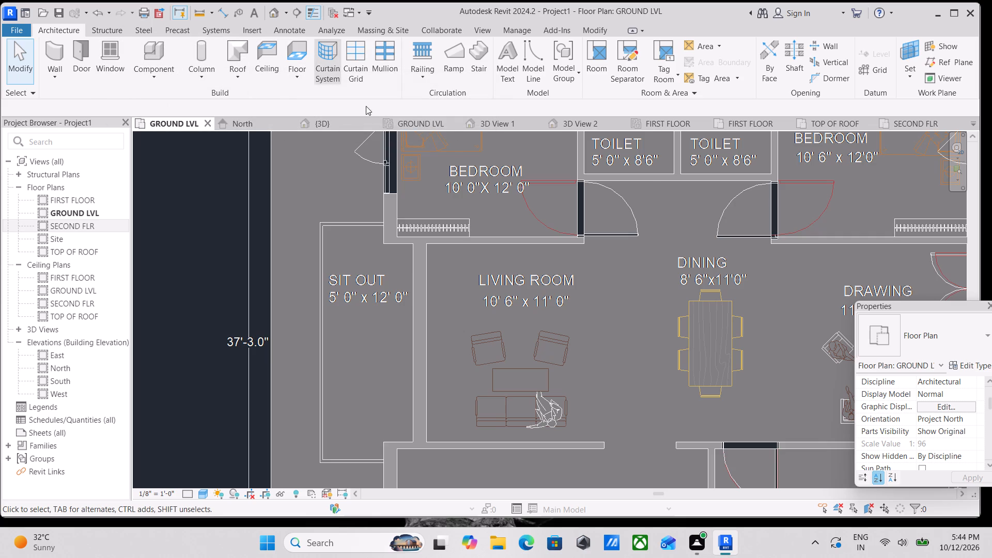
{"action": "type", "text": "wa"}
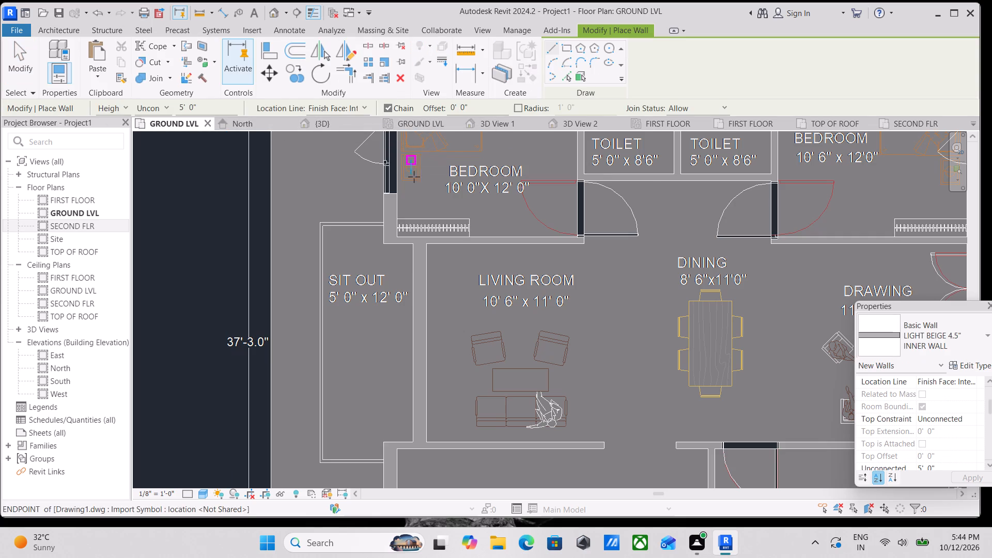
{"action": "left_click", "coordinate": [988, 337]}
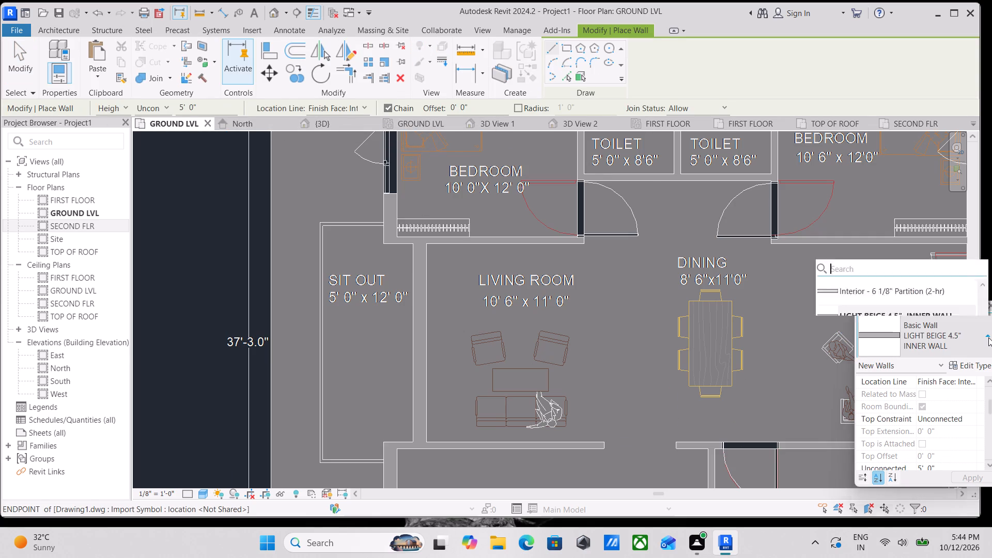
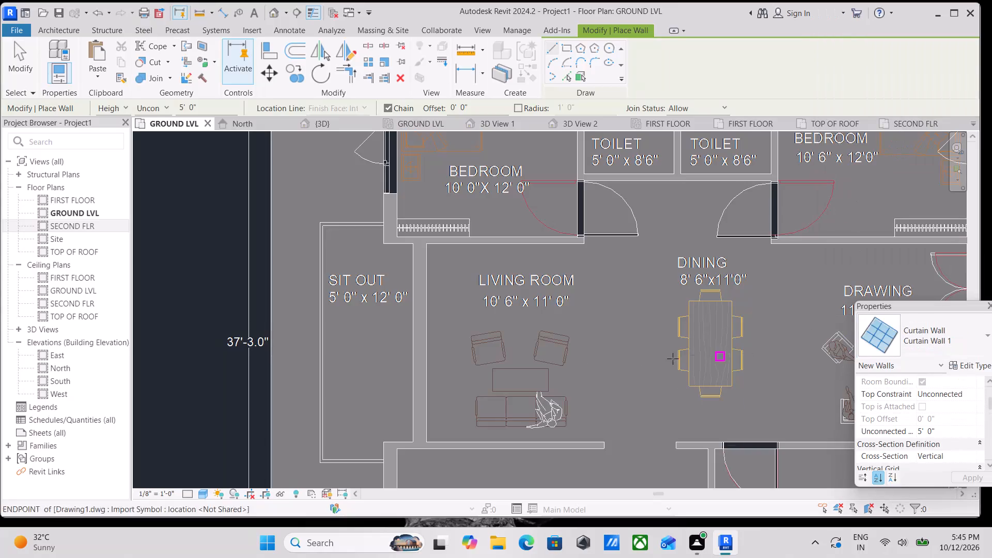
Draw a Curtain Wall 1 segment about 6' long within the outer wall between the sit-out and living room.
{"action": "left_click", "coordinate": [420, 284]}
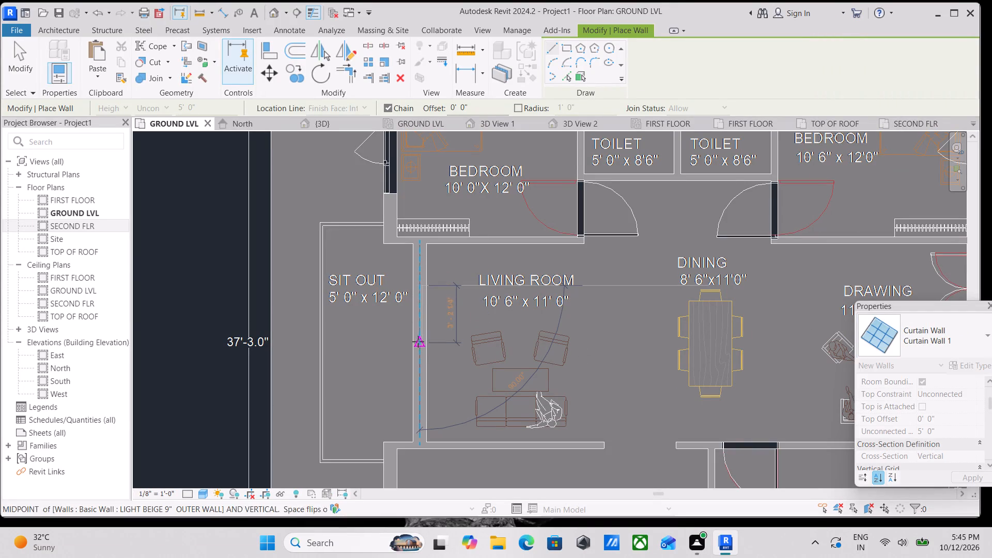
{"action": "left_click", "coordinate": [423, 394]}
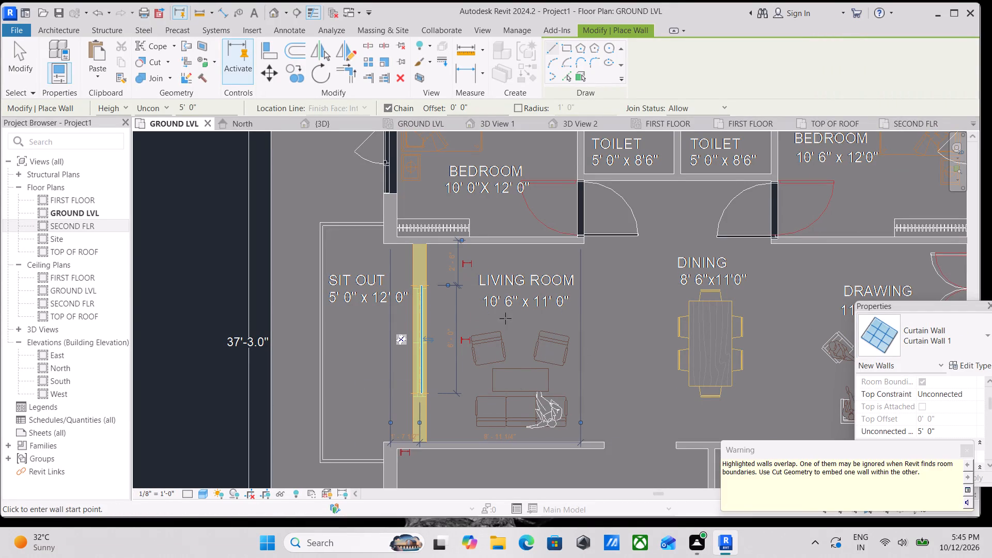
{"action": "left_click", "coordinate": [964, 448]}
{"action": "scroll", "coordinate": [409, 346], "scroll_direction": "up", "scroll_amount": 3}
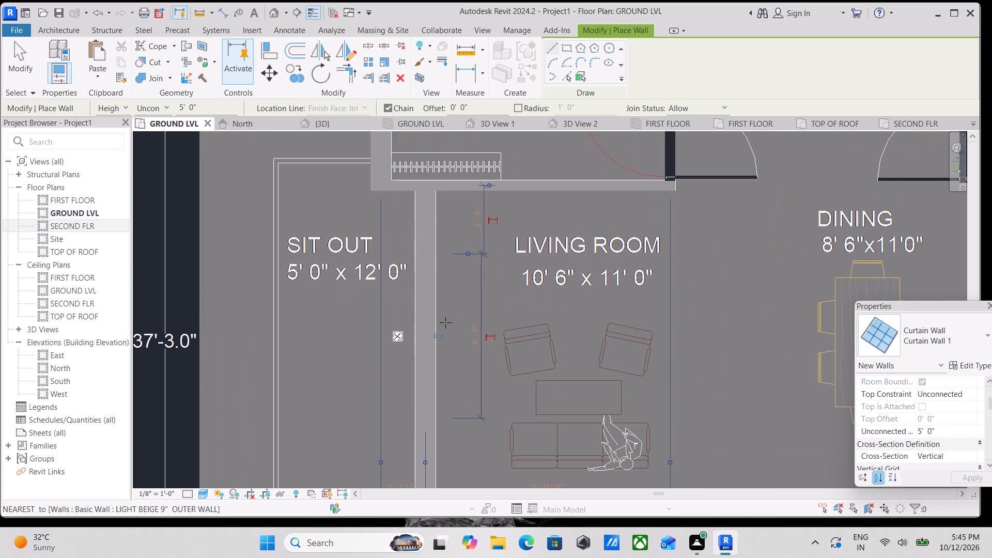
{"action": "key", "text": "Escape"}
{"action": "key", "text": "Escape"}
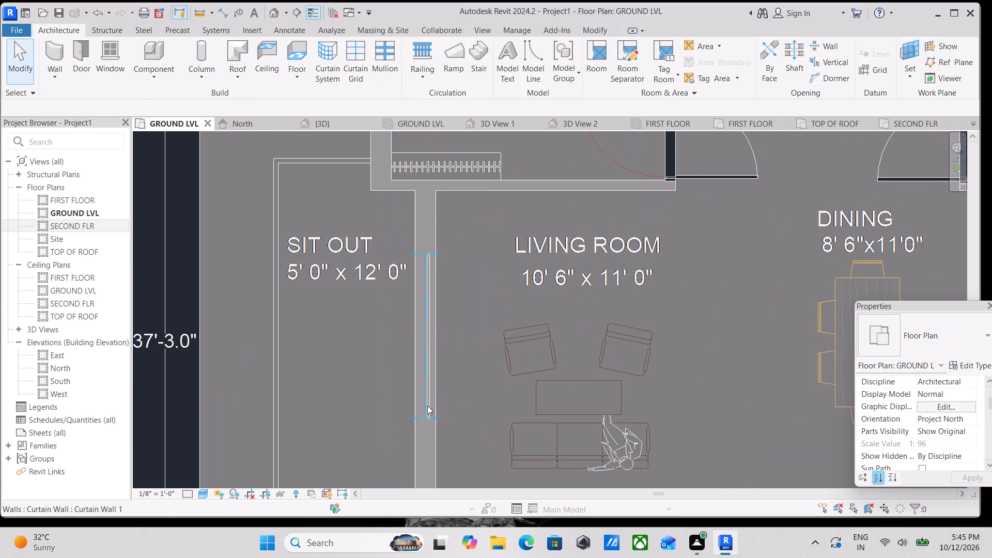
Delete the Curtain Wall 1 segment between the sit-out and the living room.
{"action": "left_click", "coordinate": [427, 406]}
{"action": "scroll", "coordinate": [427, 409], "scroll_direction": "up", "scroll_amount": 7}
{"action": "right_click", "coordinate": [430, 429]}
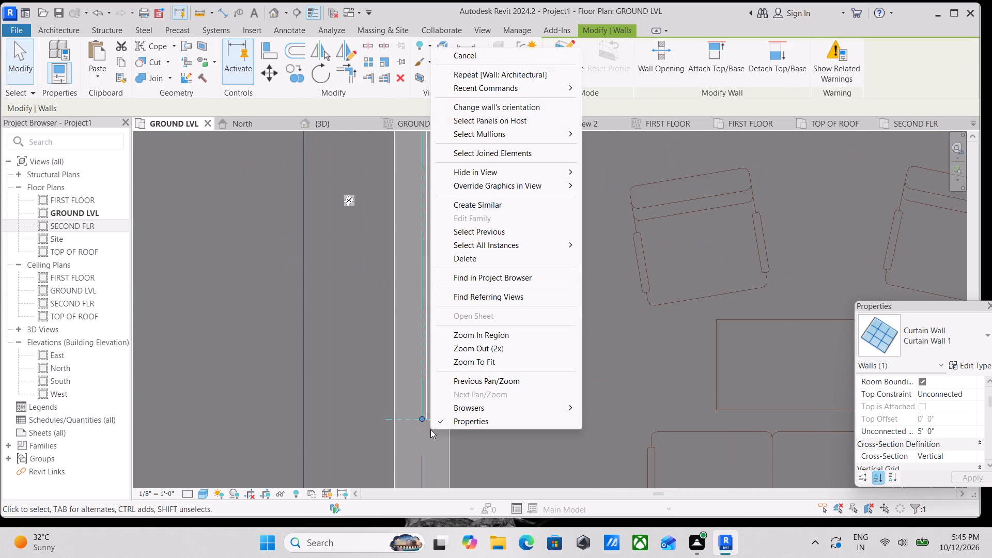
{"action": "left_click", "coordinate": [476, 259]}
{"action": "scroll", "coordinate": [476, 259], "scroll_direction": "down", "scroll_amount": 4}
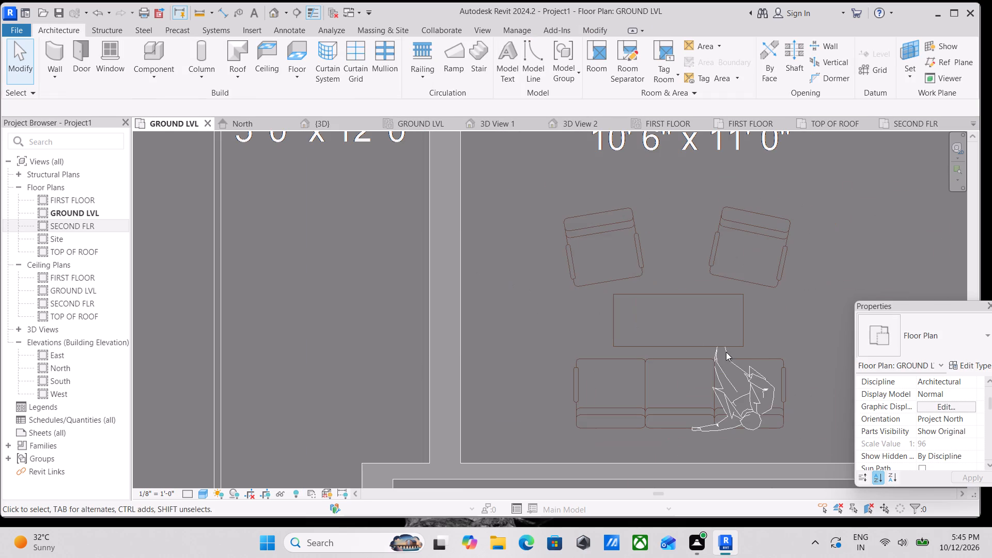
Draw a Storefront curtain wall about 6' long along the outer wall between the sit-out and living room.
{"action": "type", "text": "wa"}
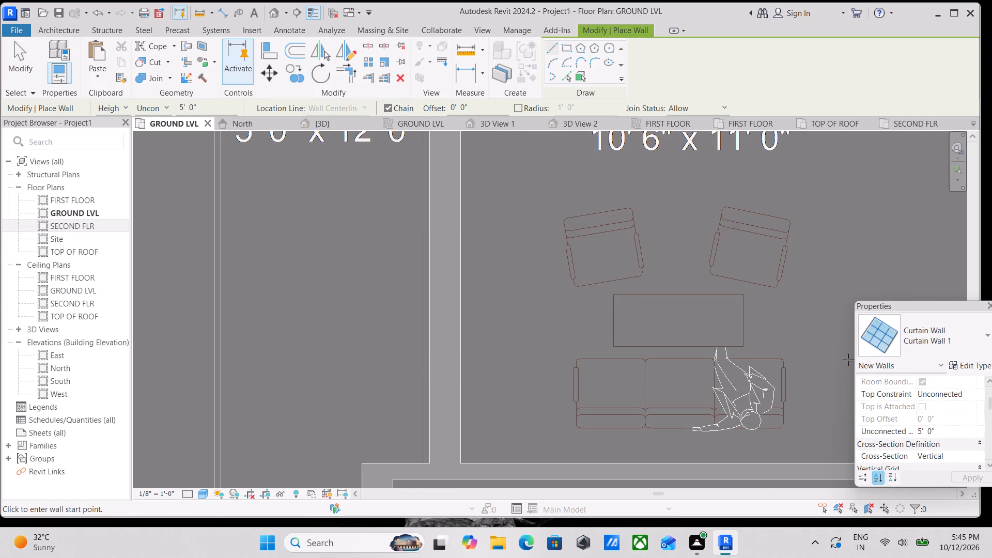
{"action": "left_click", "coordinate": [972, 335]}
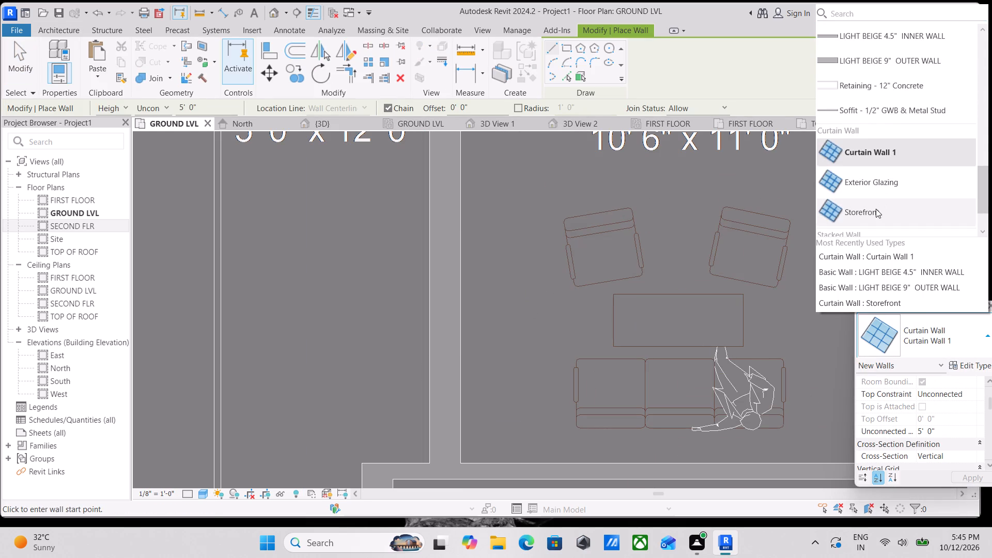
{"action": "left_click", "coordinate": [876, 209]}
{"action": "scroll", "coordinate": [632, 279], "scroll_direction": "down", "scroll_amount": 3}
{"action": "middle_click_drag", "start_coordinate": [630, 299], "coordinate": [642, 395]}
{"action": "scroll", "coordinate": [642, 395], "scroll_direction": "up", "scroll_amount": 1}
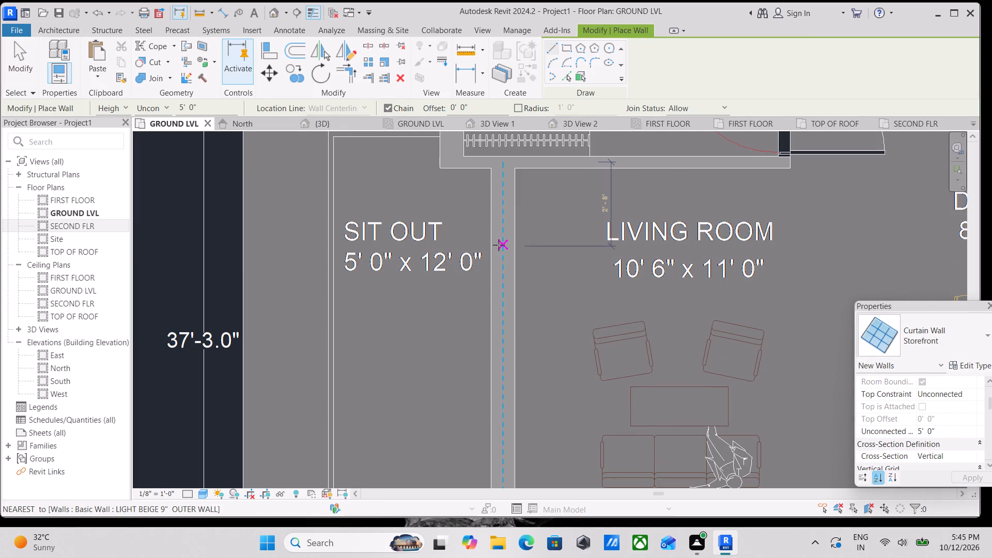
{"action": "left_click", "coordinate": [499, 244]}
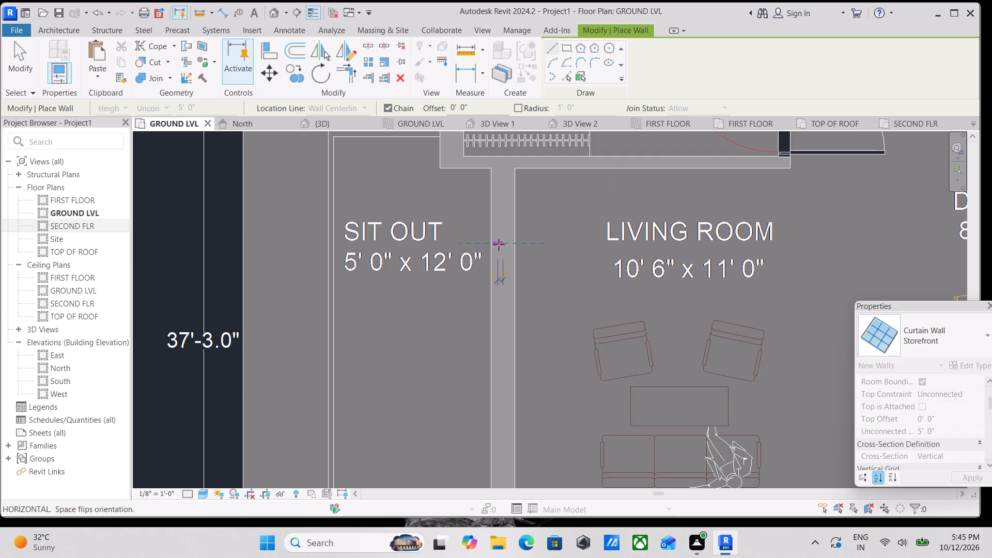
{"action": "scroll", "coordinate": [497, 386], "scroll_direction": "down", "scroll_amount": 1}
{"action": "middle_click_drag", "start_coordinate": [497, 386], "coordinate": [511, 265]}
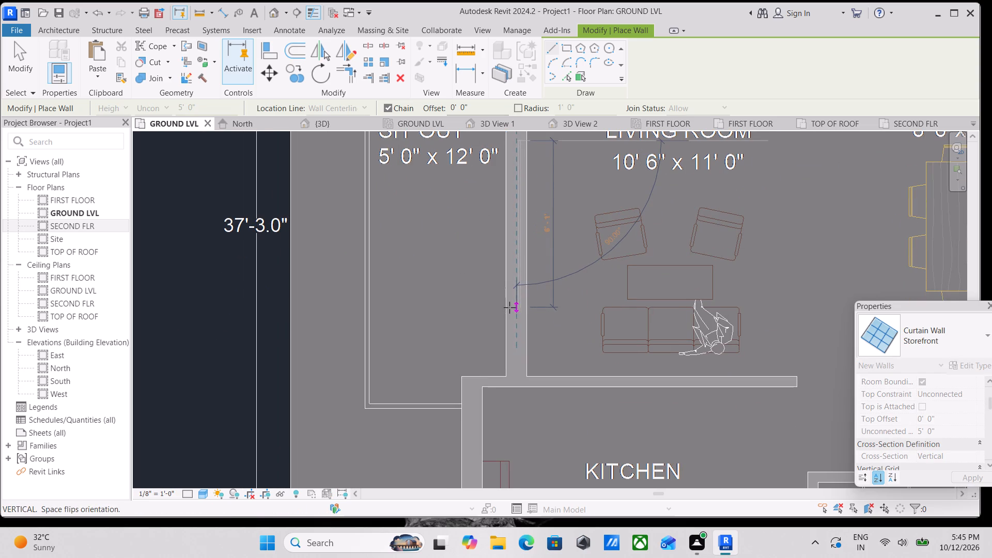
{"action": "scroll", "coordinate": [509, 304], "scroll_direction": "up", "scroll_amount": 4}
{"action": "scroll", "coordinate": [520, 290], "scroll_direction": "down", "scroll_amount": 2}
{"action": "middle_click_drag", "start_coordinate": [520, 290], "coordinate": [519, 363]}
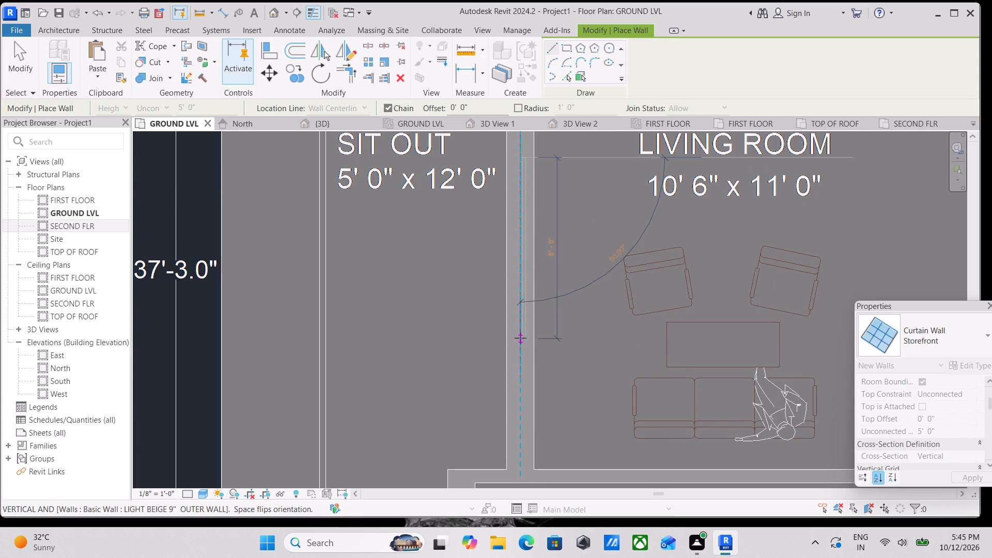
{"action": "left_click", "coordinate": [520, 375]}
{"action": "scroll", "coordinate": [520, 374], "scroll_direction": "down", "scroll_amount": 3}
{"action": "key", "text": "Escape"}
{"action": "key", "text": "grave"}
{"action": "scroll", "coordinate": [560, 270], "scroll_direction": "down", "scroll_amount": 3}
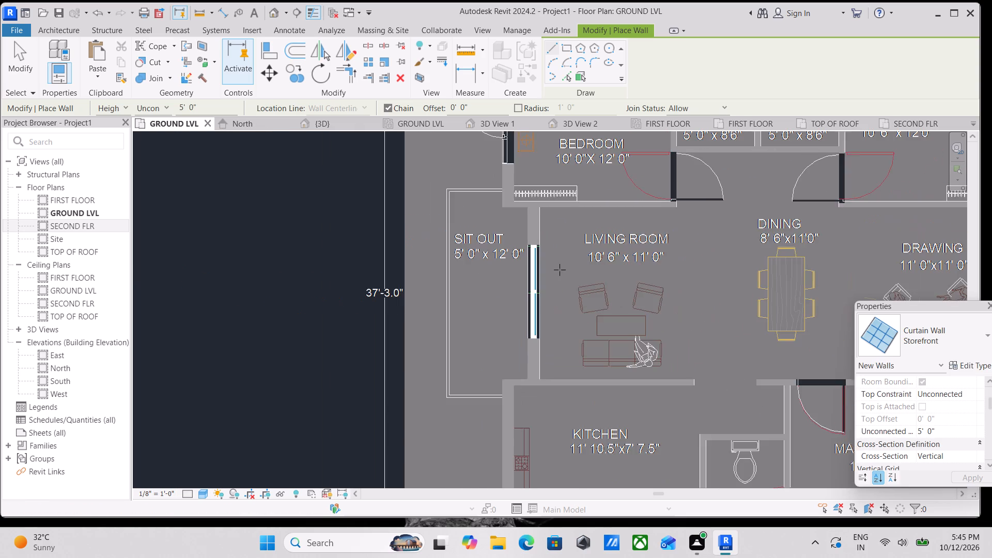
{"action": "scroll", "coordinate": [571, 262], "scroll_direction": "down", "scroll_amount": 3}
{"action": "key", "text": "Escape"}
In the {3D} view, stretch the top of the ground-level storefront upward to a height of about 7' 3".
{"action": "scroll", "coordinate": [589, 253], "scroll_direction": "down", "scroll_amount": 4}
{"action": "middle_click_drag", "start_coordinate": [620, 344], "coordinate": [694, 246], "text": "shift"}
{"action": "middle_click_drag", "start_coordinate": [658, 259], "coordinate": [615, 367]}
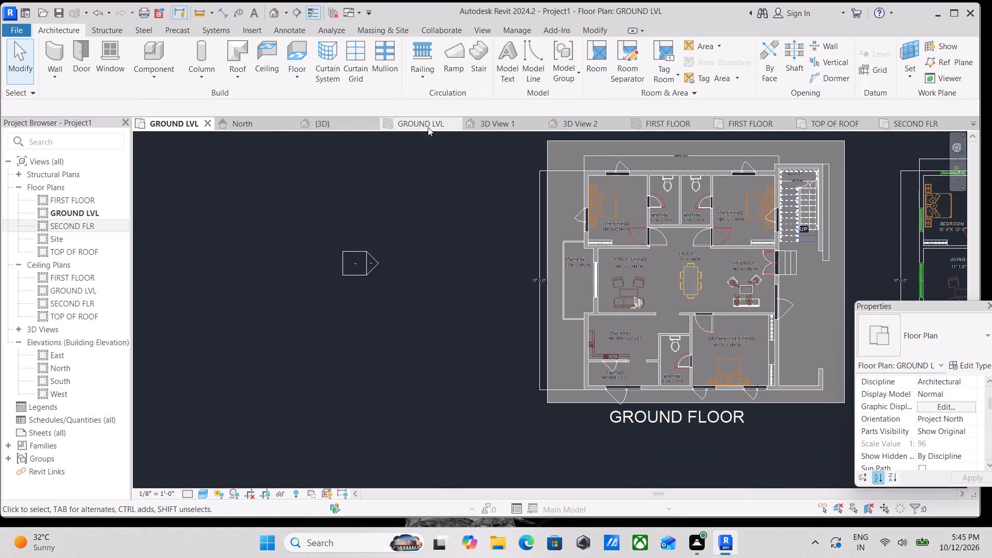
{"action": "left_click", "coordinate": [326, 122]}
{"action": "scroll", "coordinate": [508, 424], "scroll_direction": "up", "scroll_amount": 4}
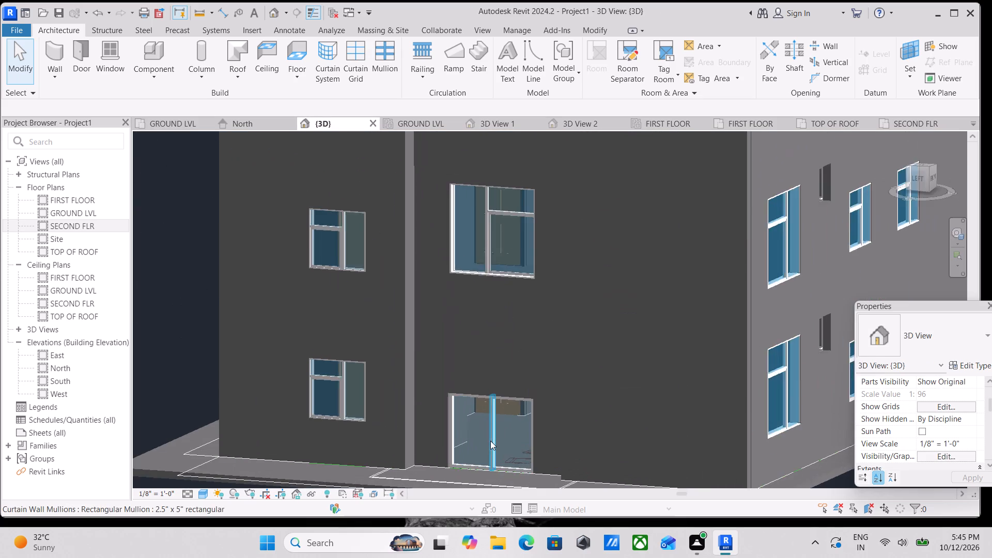
{"action": "scroll", "coordinate": [490, 441], "scroll_direction": "up", "scroll_amount": 2}
{"action": "left_click", "coordinate": [515, 396]}
{"action": "scroll", "coordinate": [489, 386], "scroll_direction": "up", "scroll_amount": 2}
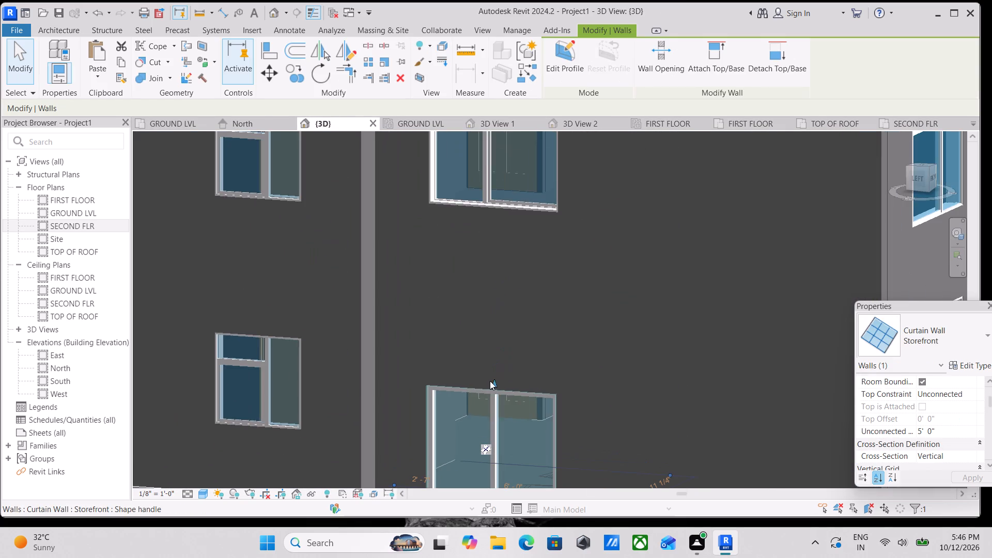
{"action": "left_click_drag", "start_coordinate": [490, 380], "coordinate": [490, 337]}
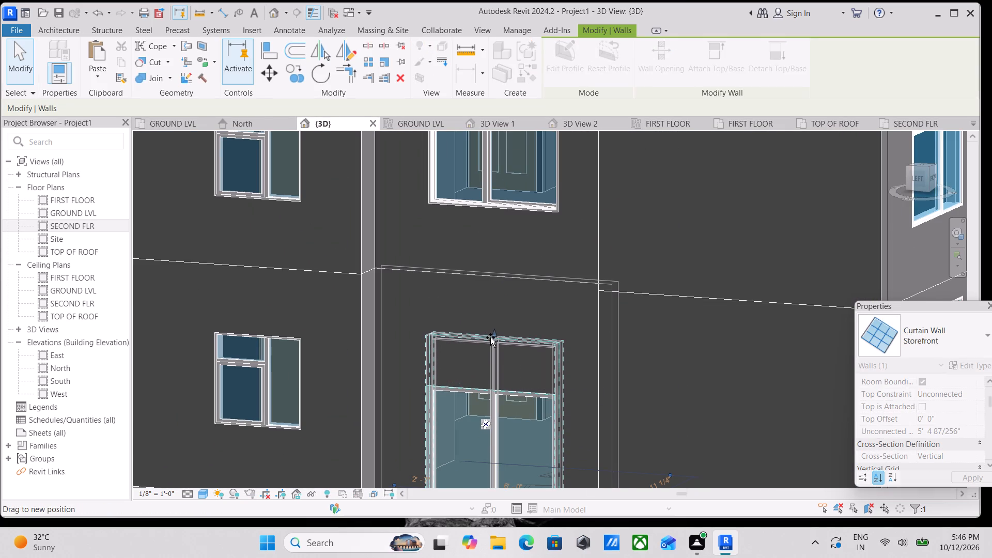
{"action": "left_click_drag", "start_coordinate": [490, 337], "coordinate": [490, 337]}
Delete the 6' x 6' window directly above the storefront on the first floor.
{"action": "scroll", "coordinate": [493, 354], "scroll_direction": "down", "scroll_amount": 3}
{"action": "middle_click_drag", "start_coordinate": [502, 378], "coordinate": [559, 410], "text": "shift"}
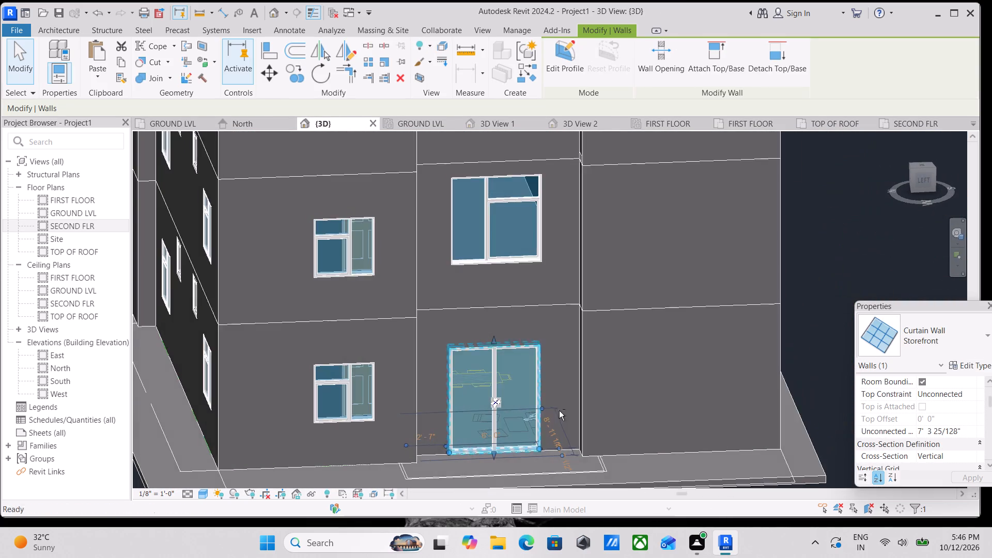
{"action": "scroll", "coordinate": [514, 399], "scroll_direction": "down", "scroll_amount": 2}
{"action": "scroll", "coordinate": [512, 355], "scroll_direction": "up", "scroll_amount": 2}
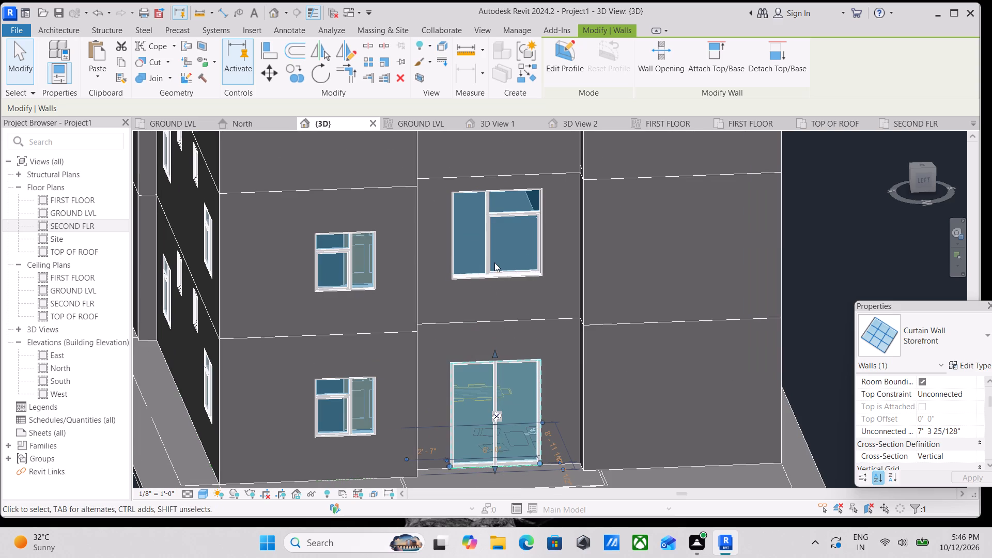
{"action": "left_click", "coordinate": [501, 281]}
{"action": "right_click", "coordinate": [501, 281]}
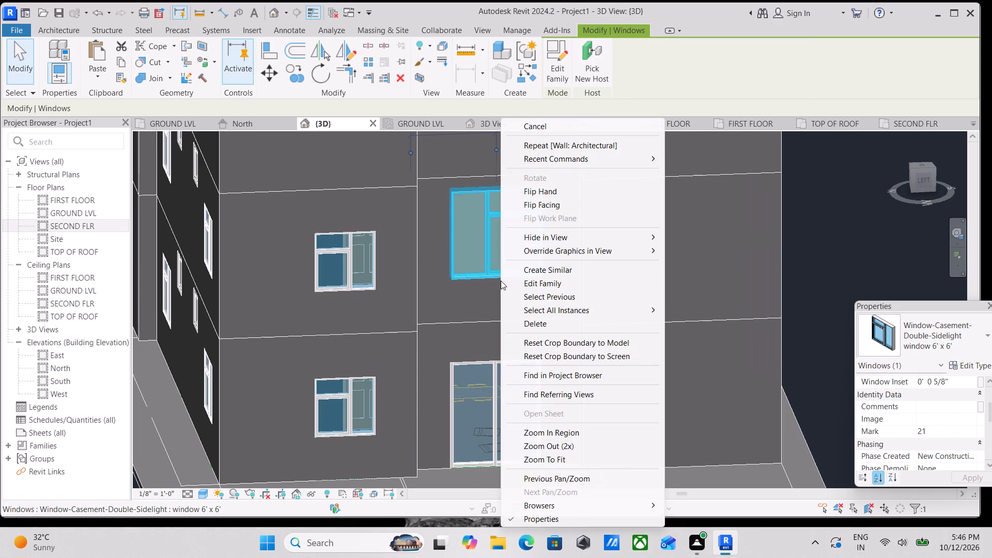
{"action": "left_click", "coordinate": [532, 328]}
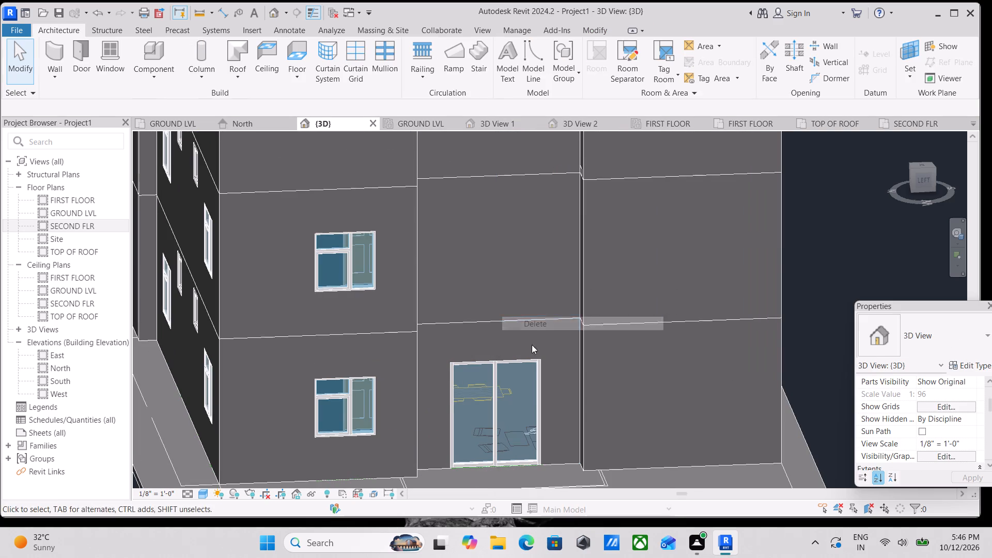
Copy the ground-level storefront and paste it aligned to the FIRST FLOOR level.
{"action": "left_click", "coordinate": [507, 365]}
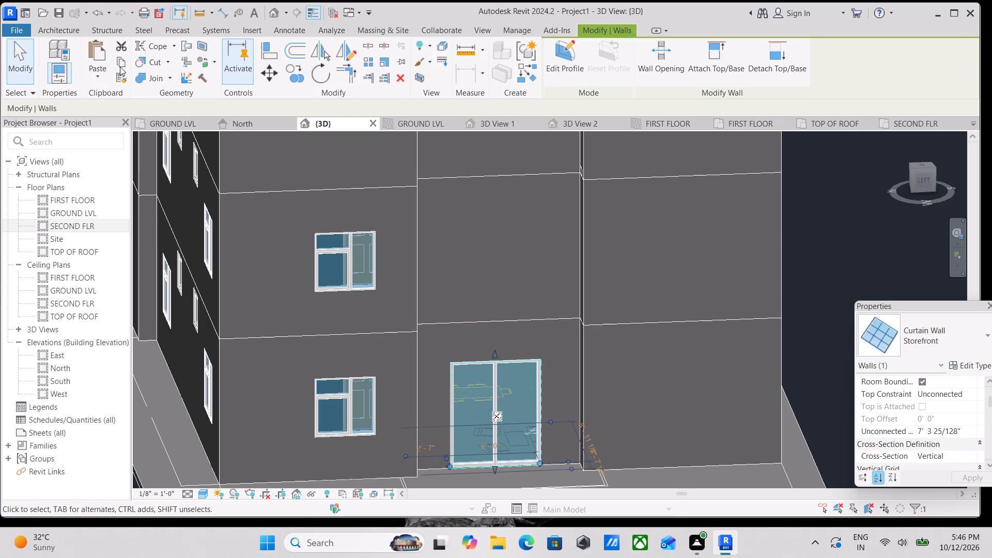
{"action": "left_click", "coordinate": [123, 59]}
{"action": "left_click", "coordinate": [100, 80]}
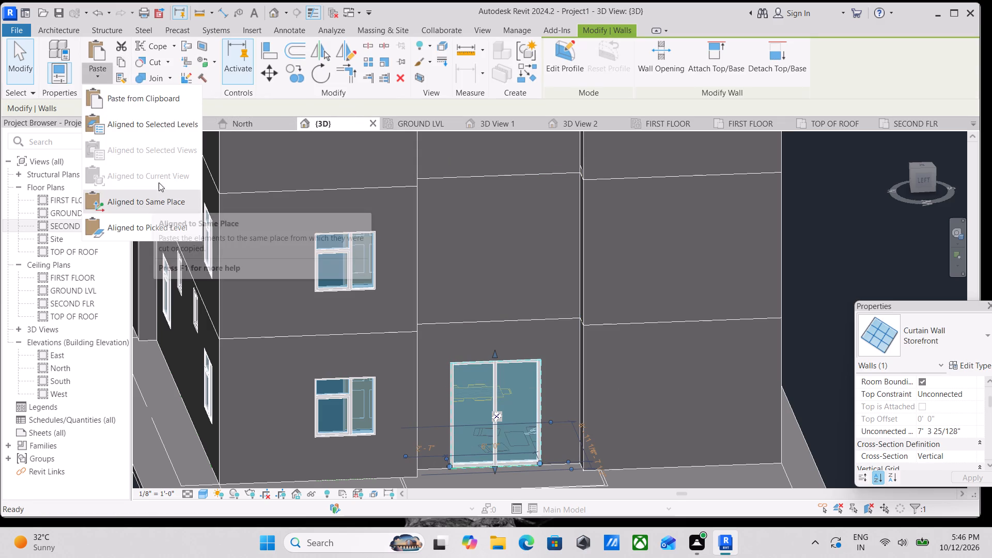
{"action": "left_click", "coordinate": [152, 118]}
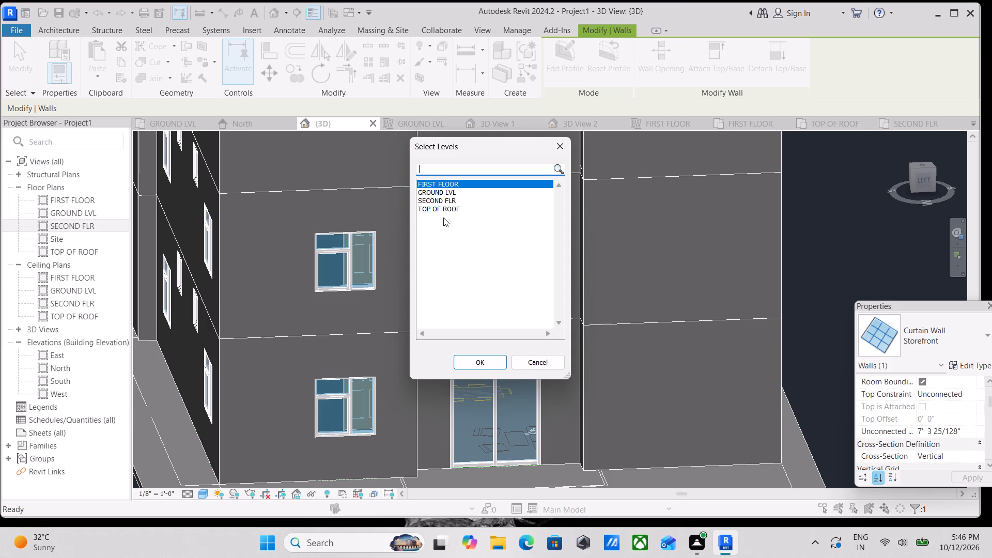
{"action": "left_click", "coordinate": [476, 359]}
{"action": "scroll", "coordinate": [494, 349], "scroll_direction": "down", "scroll_amount": 1}
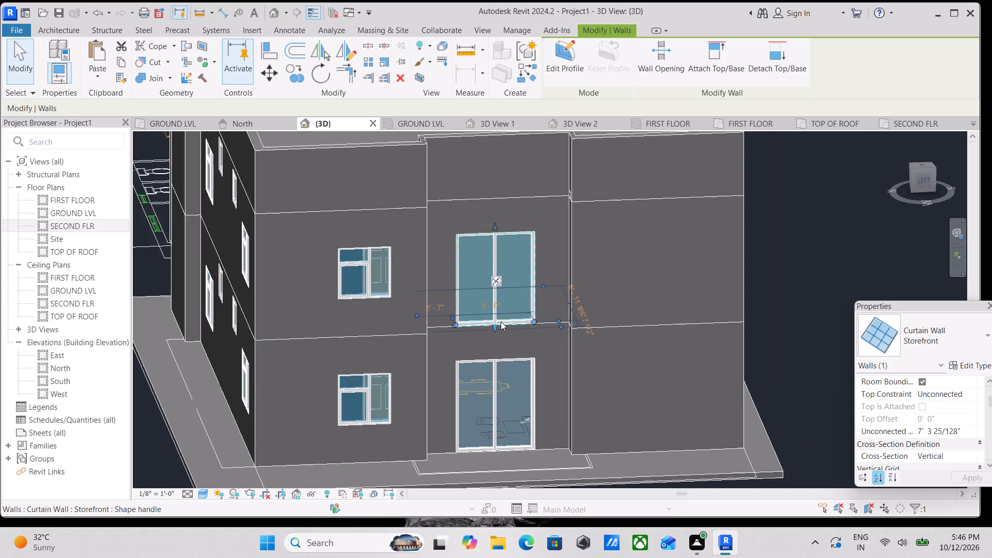
{"action": "scroll", "coordinate": [501, 321], "scroll_direction": "up", "scroll_amount": 2}
{"action": "key", "text": "Escape"}
Unpin the central vertical mullion of the ground-level storefront and open its choice of mullion types.
{"action": "middle_click_drag", "start_coordinate": [503, 340], "coordinate": [526, 312]}
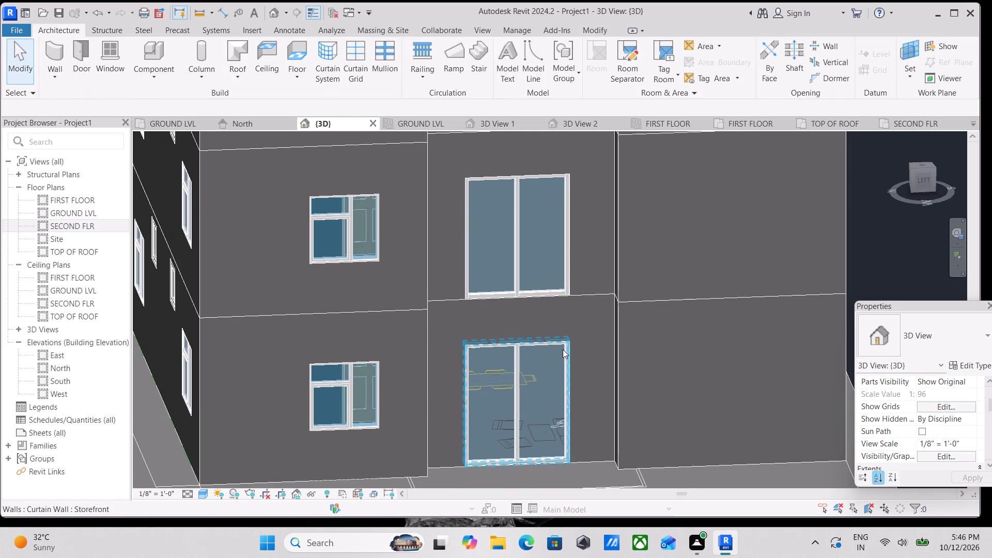
{"action": "middle_click_drag", "start_coordinate": [566, 361], "coordinate": [523, 377]}
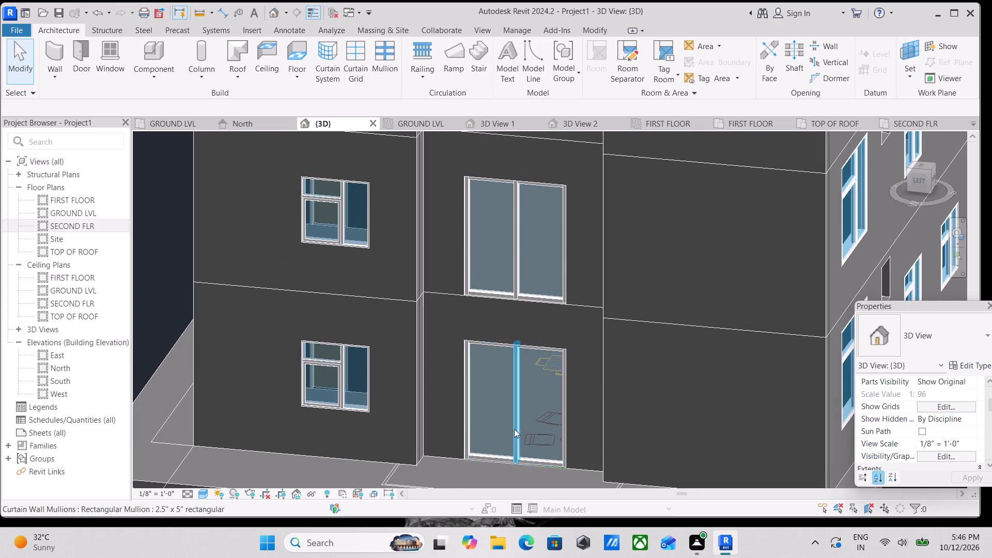
{"action": "scroll", "coordinate": [541, 443], "scroll_direction": "up", "scroll_amount": 3}
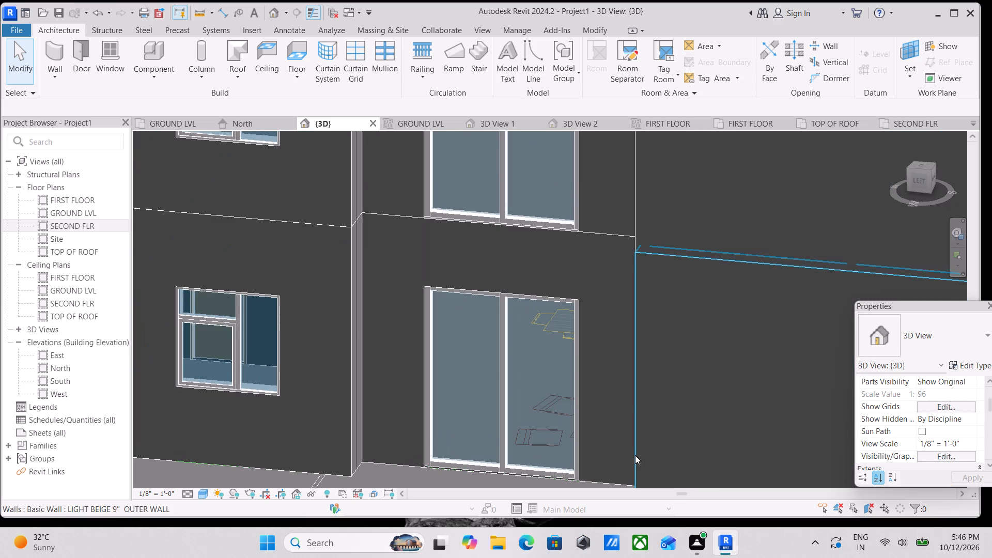
{"action": "left_click", "coordinate": [635, 455]}
{"action": "scroll", "coordinate": [595, 445], "scroll_direction": "down", "scroll_amount": 2}
{"action": "key", "text": "Escape"}
{"action": "middle_click_drag", "start_coordinate": [595, 445], "coordinate": [607, 349]}
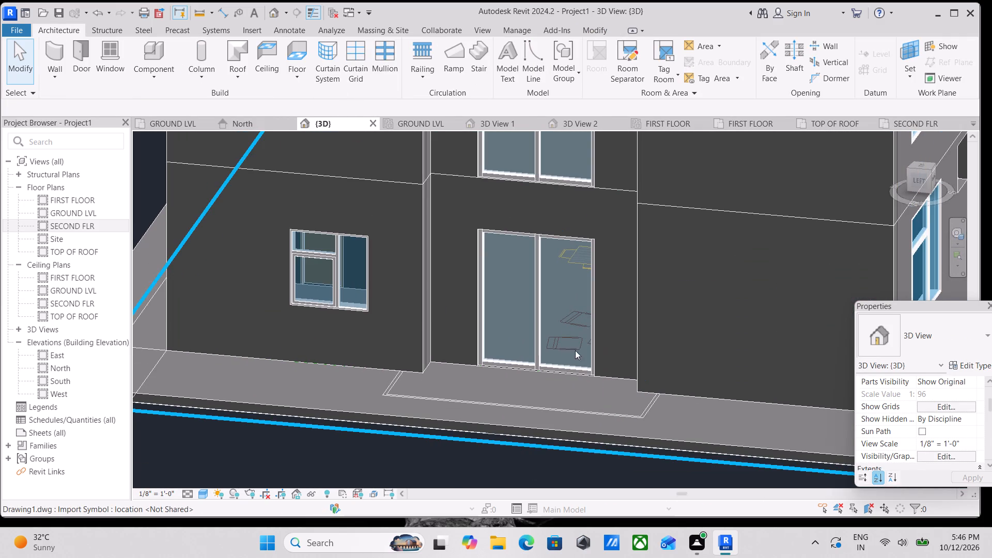
{"action": "middle_click_drag", "start_coordinate": [542, 350], "coordinate": [546, 406]}
{"action": "scroll", "coordinate": [541, 402], "scroll_direction": "up", "scroll_amount": 7}
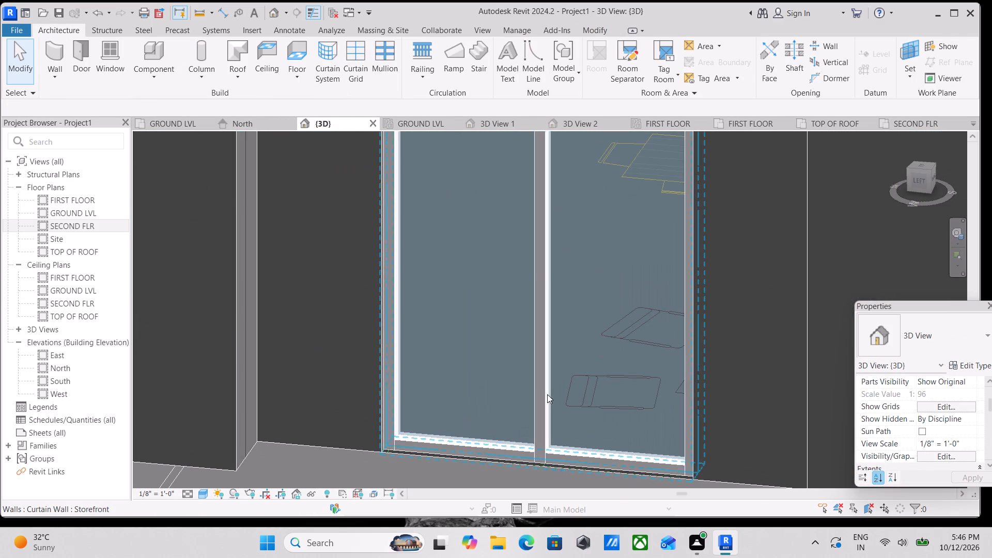
{"action": "left_click", "coordinate": [542, 385]}
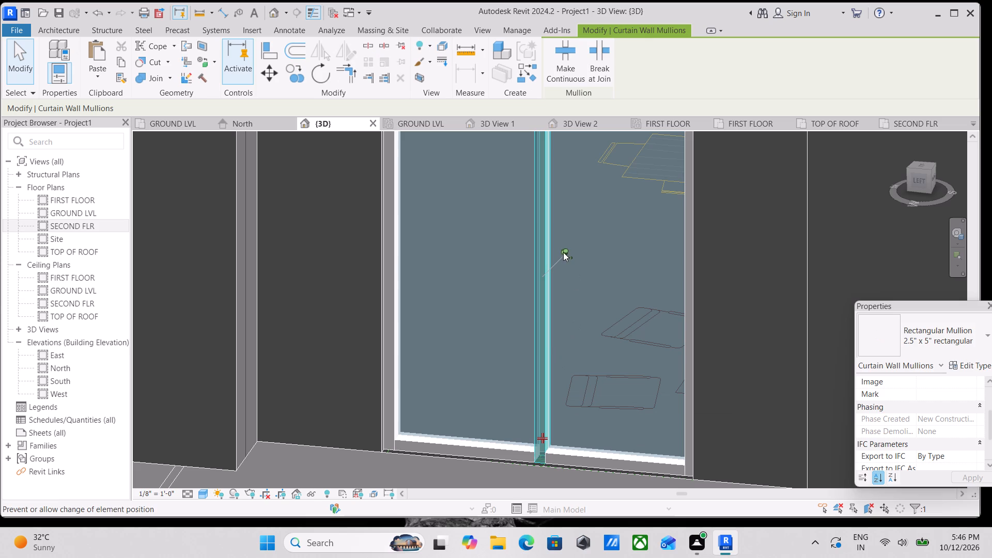
{"action": "left_click", "coordinate": [563, 252]}
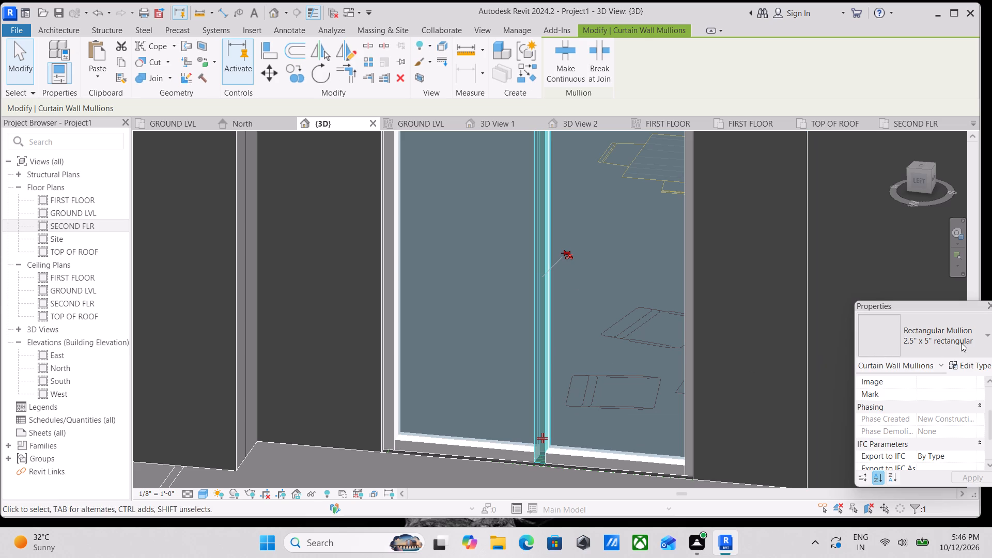
{"action": "left_click", "coordinate": [961, 343]}
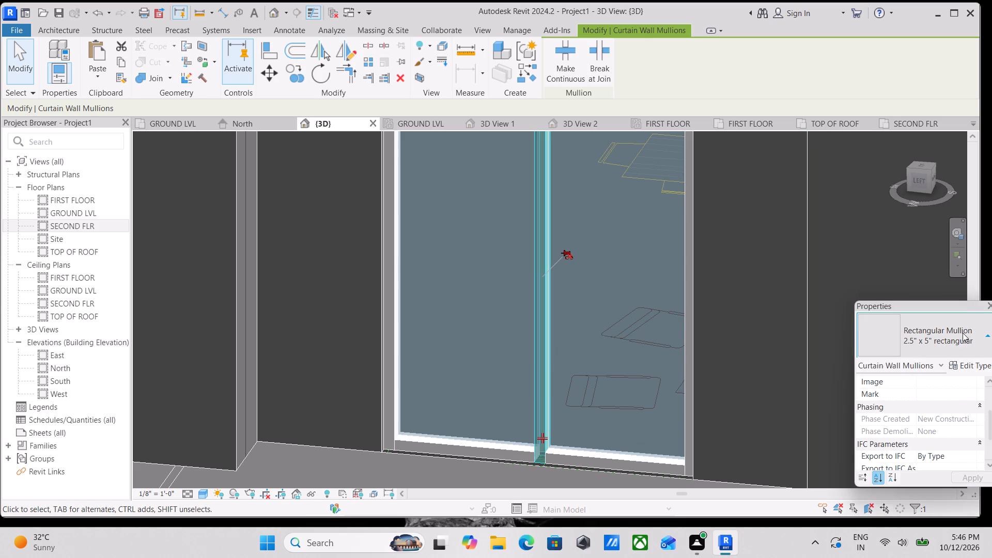
{"action": "left_click", "coordinate": [963, 333]}
{"action": "key", "text": "Escape"}
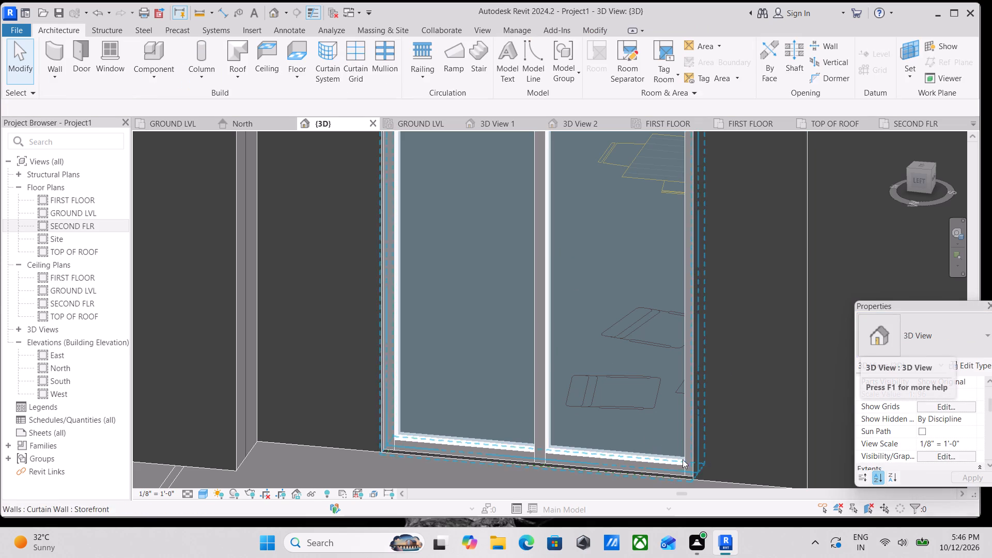
Examine the Storefront type's grid and mullion parameters for the ground-level curtain wall.
{"action": "left_click", "coordinate": [680, 458]}
{"action": "scroll", "coordinate": [680, 458], "scroll_direction": "down", "scroll_amount": 2}
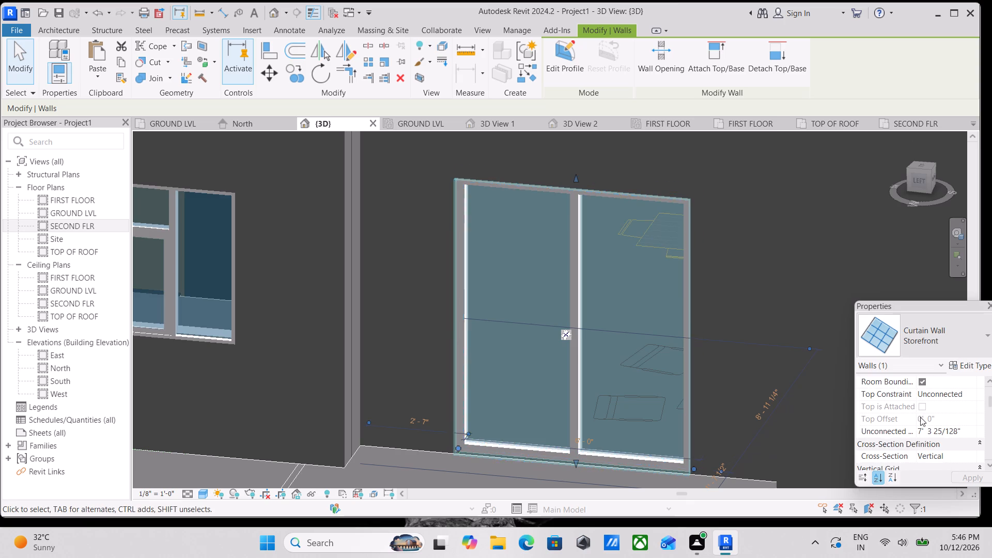
{"action": "left_click", "coordinate": [982, 344]}
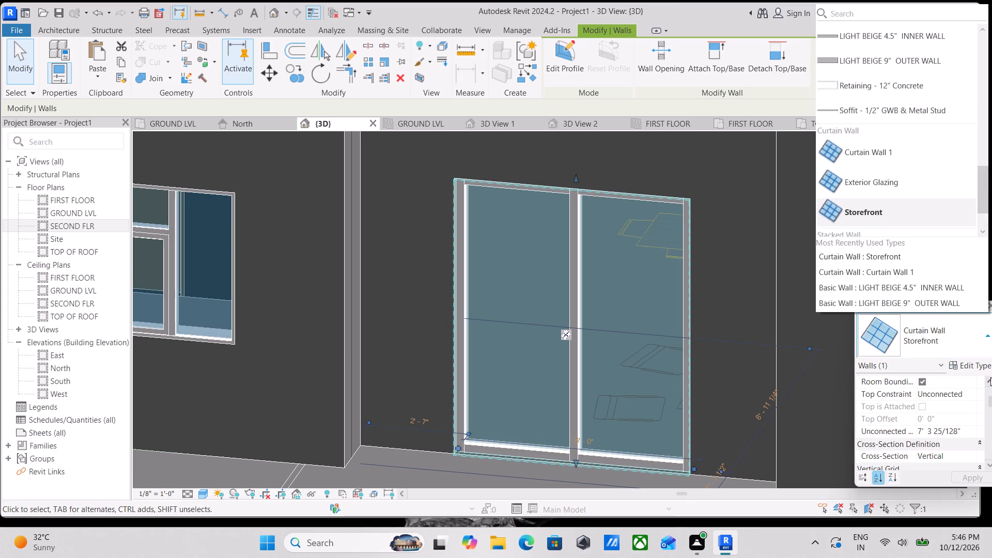
{"action": "left_click", "coordinate": [983, 366]}
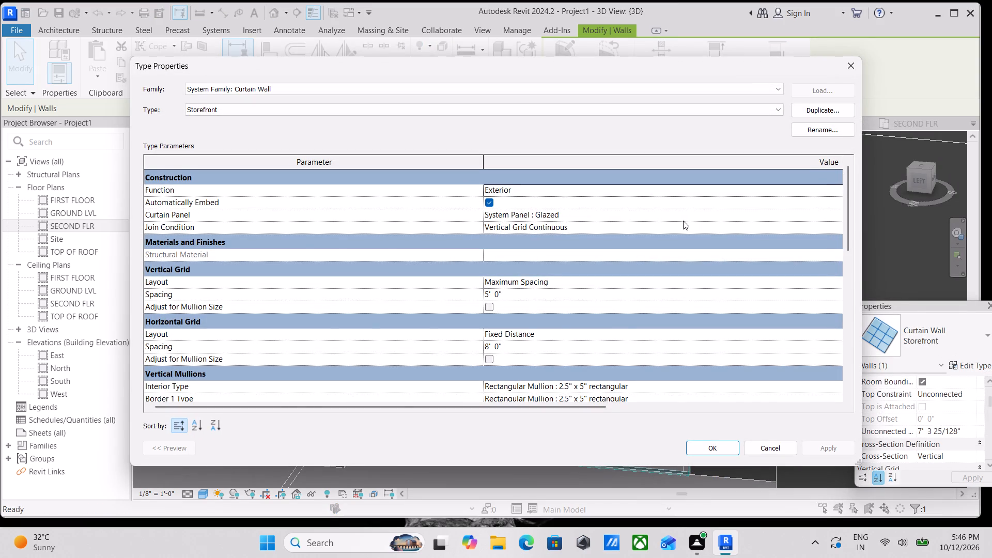
{"action": "scroll", "coordinate": [552, 221], "scroll_direction": "down", "scroll_amount": 2}
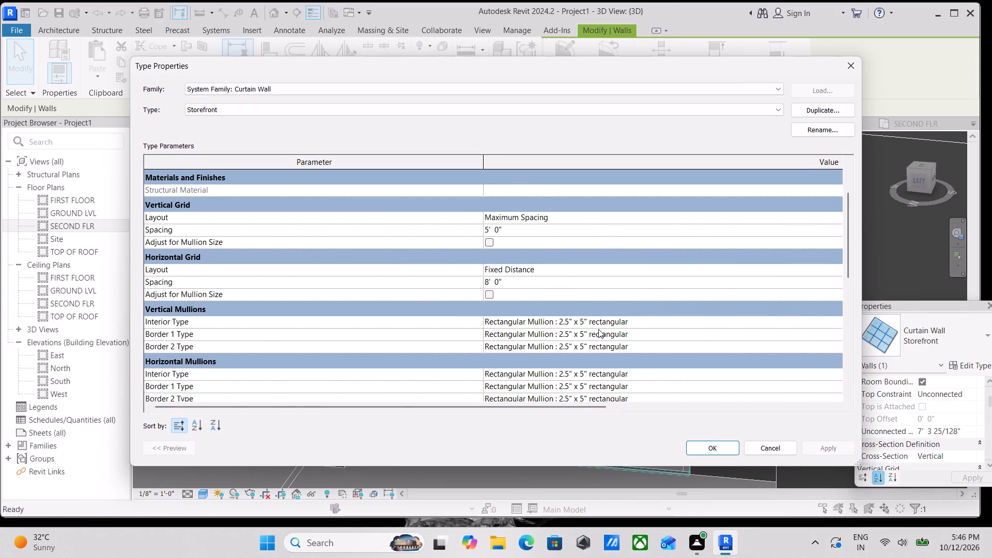
{"action": "scroll", "coordinate": [598, 329], "scroll_direction": "down", "scroll_amount": 5}
{"action": "scroll", "coordinate": [601, 339], "scroll_direction": "up", "scroll_amount": 3}
{"action": "scroll", "coordinate": [601, 339], "scroll_direction": "down", "scroll_amount": 2}
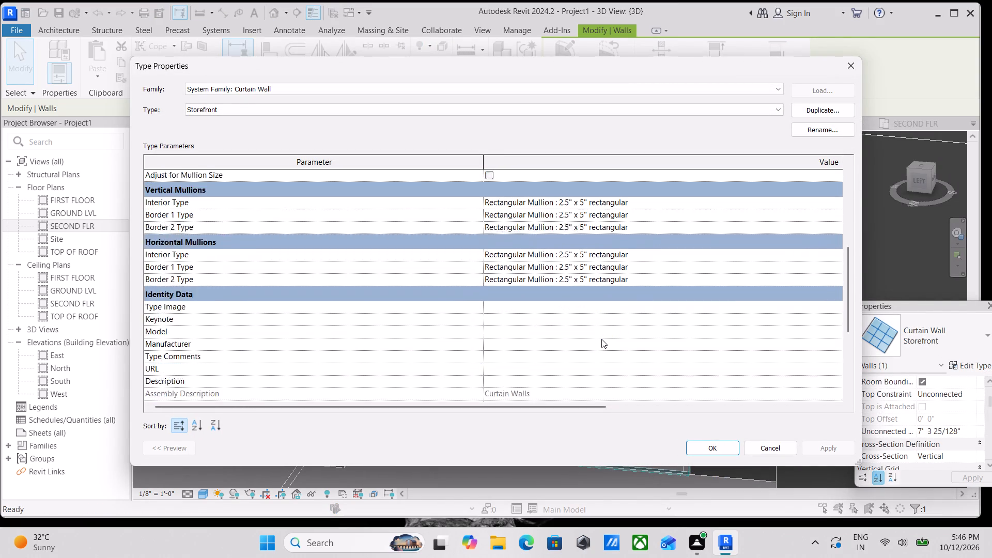
{"action": "scroll", "coordinate": [601, 339], "scroll_direction": "down", "scroll_amount": 2}
{"action": "scroll", "coordinate": [601, 339], "scroll_direction": "up", "scroll_amount": 7}
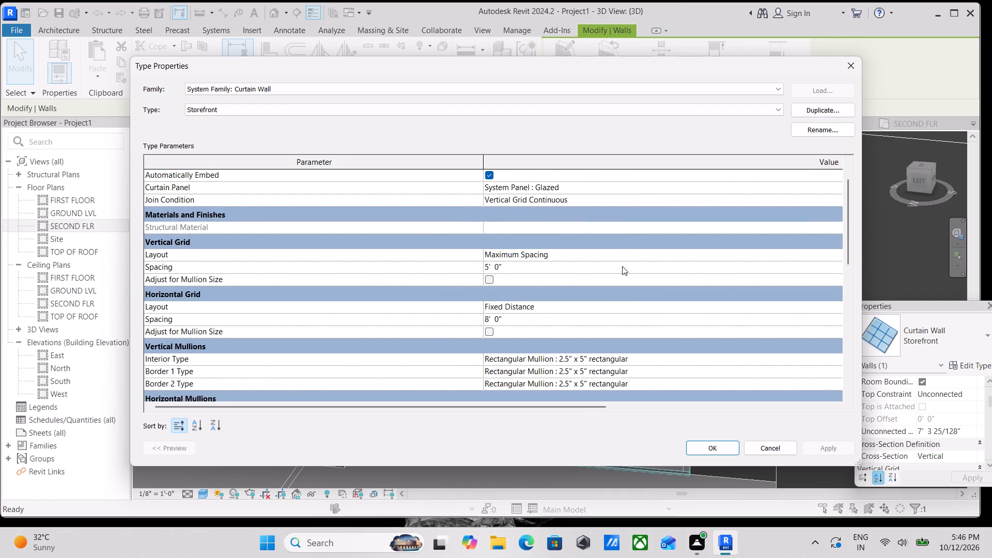
{"action": "left_click", "coordinate": [841, 65]}
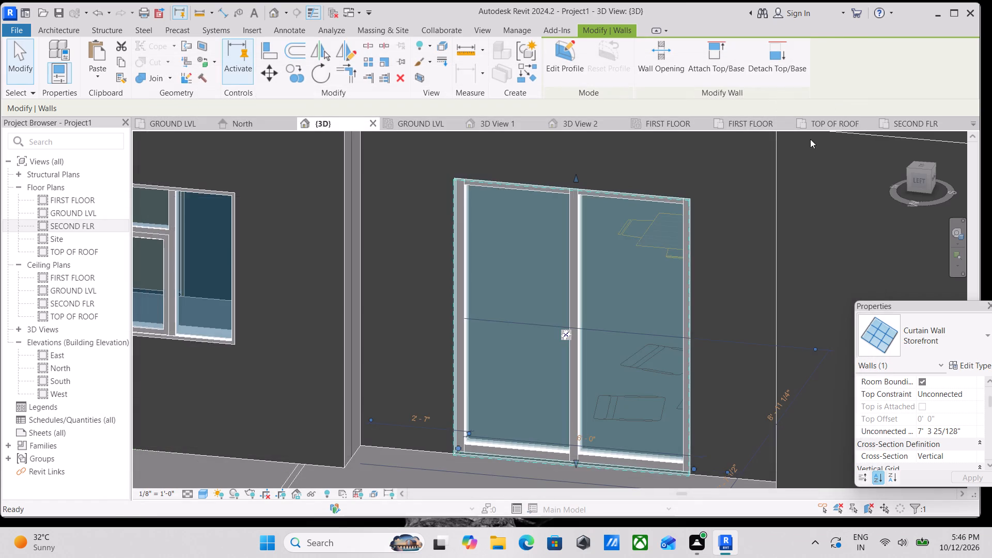
{"action": "scroll", "coordinate": [629, 301], "scroll_direction": "up", "scroll_amount": 2}
{"action": "scroll", "coordinate": [574, 314], "scroll_direction": "down", "scroll_amount": 3}
{"action": "key", "text": "Escape"}
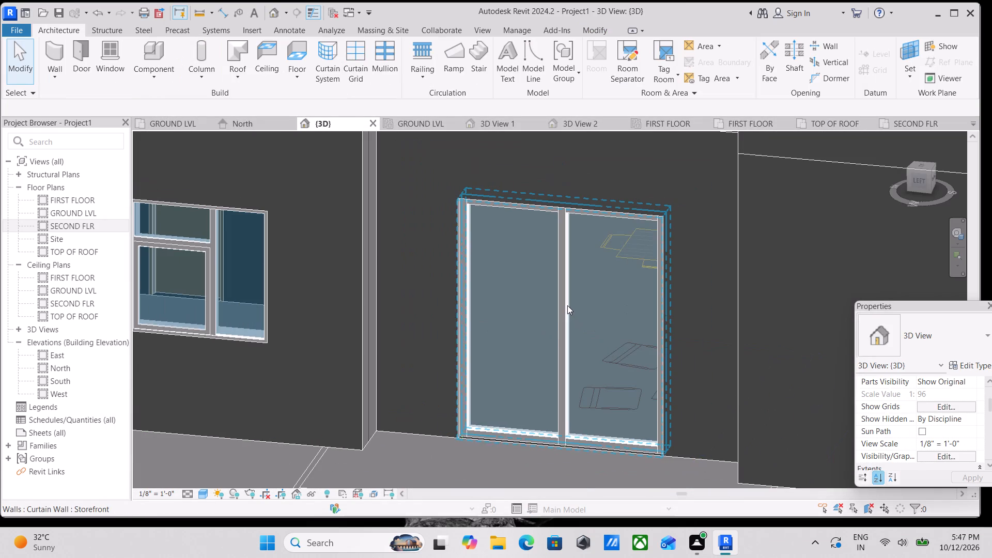
Duplicate the ground-level storefront's curtain wall type, accepting the suggested name.
{"action": "left_click", "coordinate": [567, 305]}
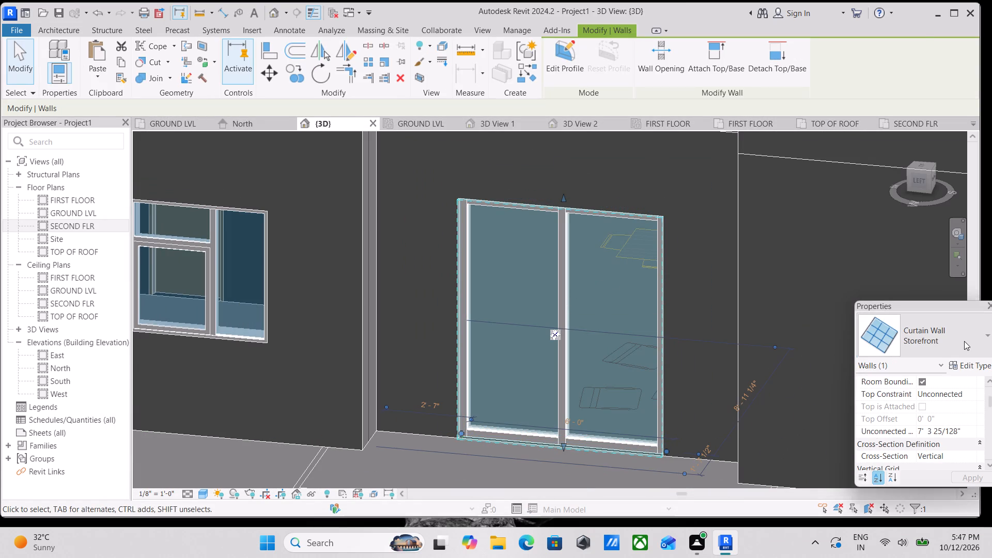
{"action": "left_click", "coordinate": [964, 341]}
{"action": "left_click", "coordinate": [964, 341]}
{"action": "left_click", "coordinate": [974, 363]}
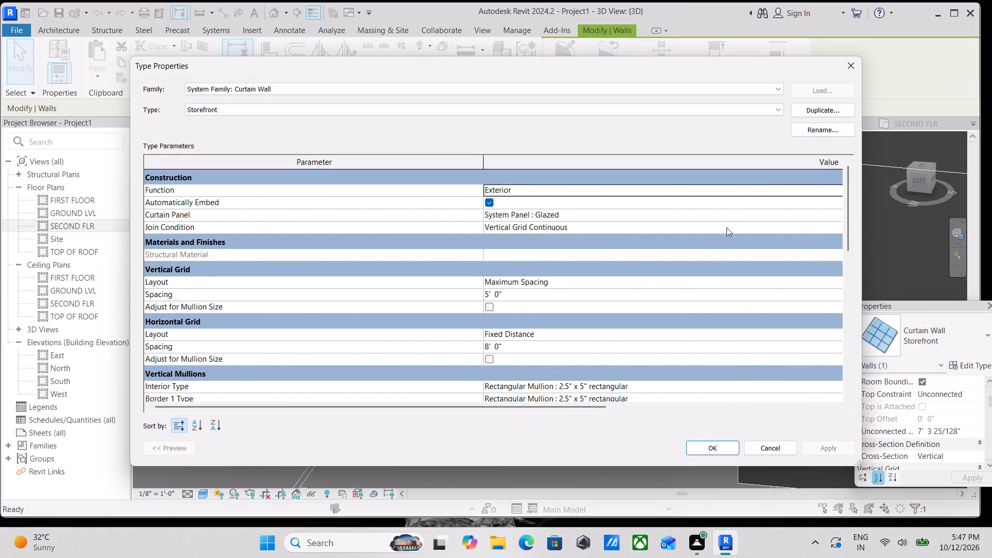
{"action": "left_click", "coordinate": [809, 111]}
{"action": "left_click", "coordinate": [499, 298]}
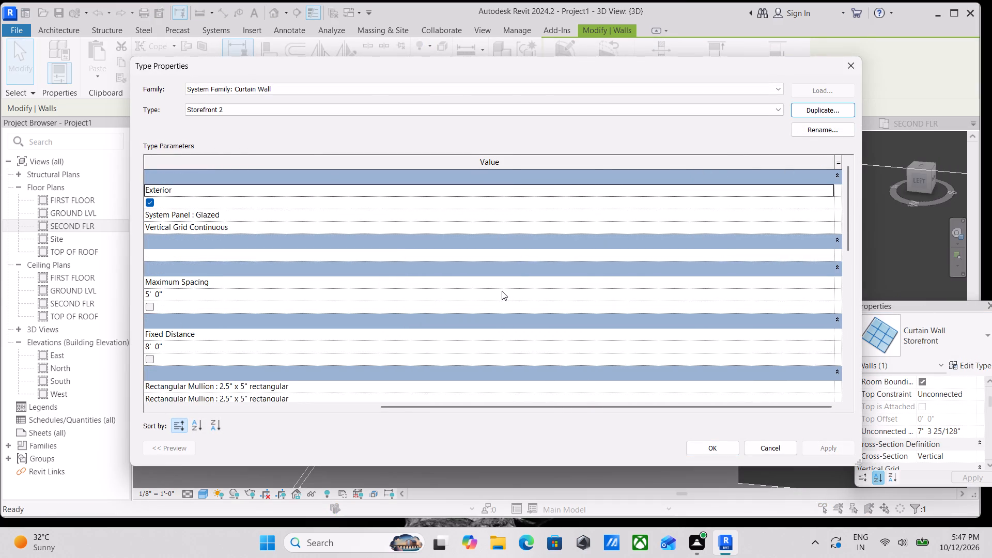
Review the duplicated type's parameters, keep System Panel : Glazed as its curtain panel, and apply the type to the ground-level storefront.
{"action": "scroll", "coordinate": [223, 291], "scroll_direction": "down", "scroll_amount": 3}
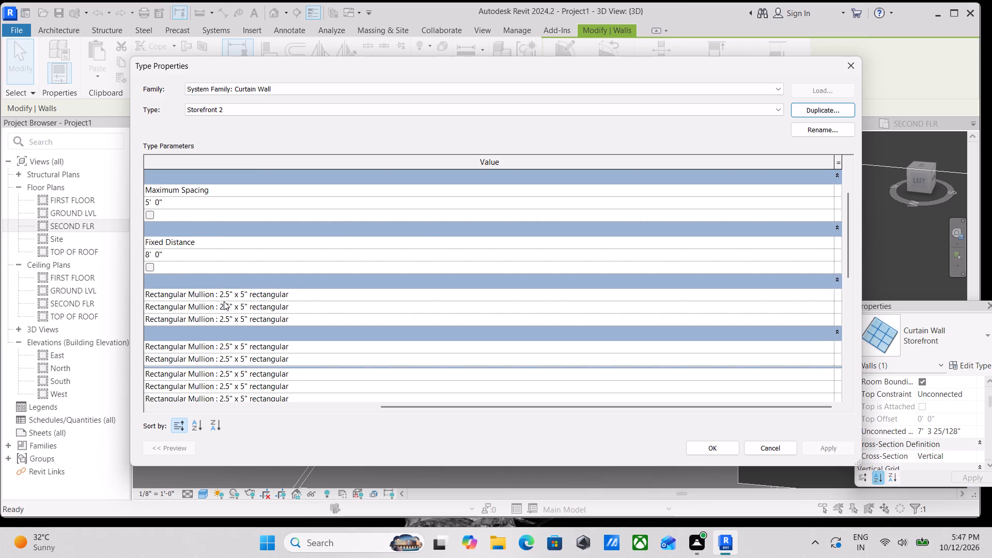
{"action": "scroll", "coordinate": [254, 313], "scroll_direction": "down", "scroll_amount": 9}
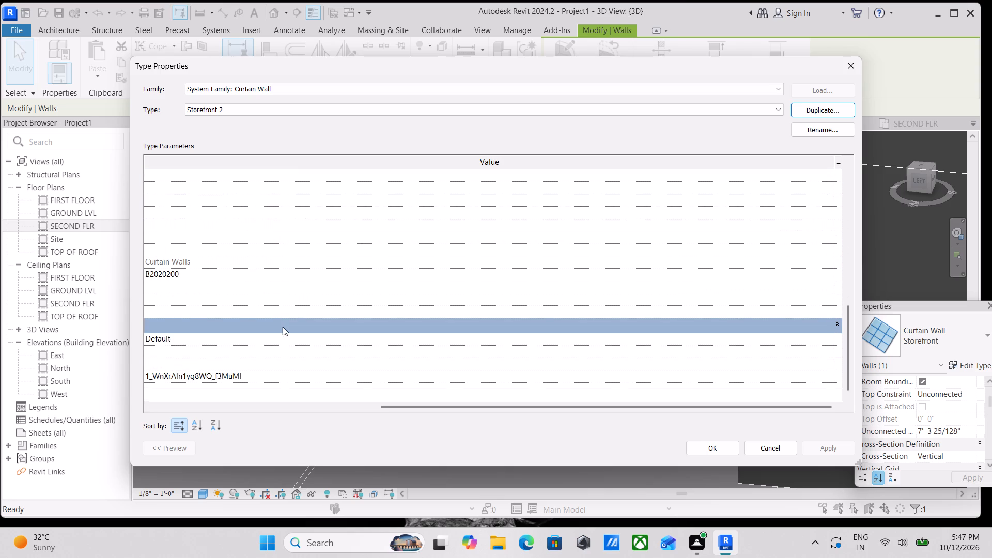
{"action": "scroll", "coordinate": [286, 333], "scroll_direction": "down", "scroll_amount": 1}
{"action": "scroll", "coordinate": [287, 337], "scroll_direction": "up", "scroll_amount": 14}
{"action": "scroll", "coordinate": [303, 237], "scroll_direction": "up", "scroll_amount": 3}
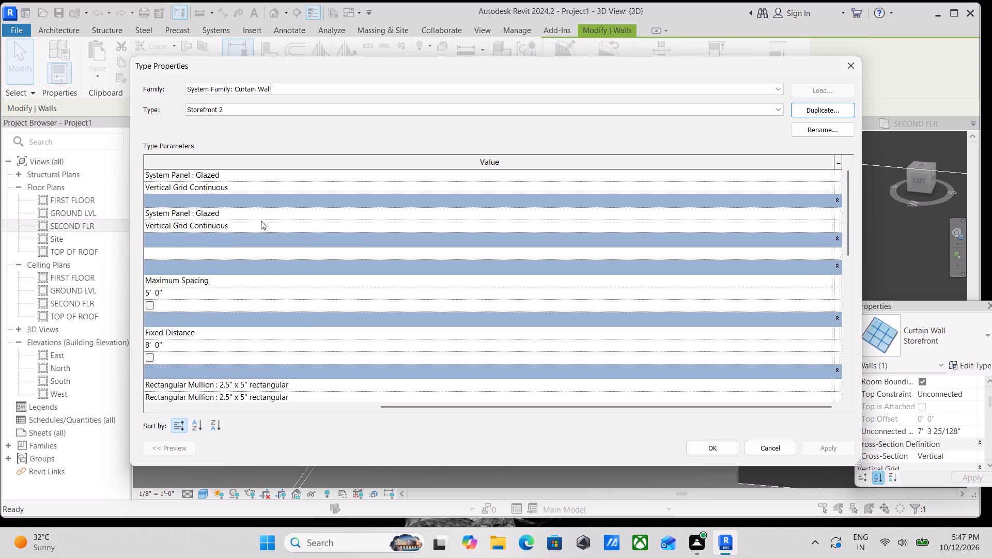
{"action": "left_click", "coordinate": [250, 216]}
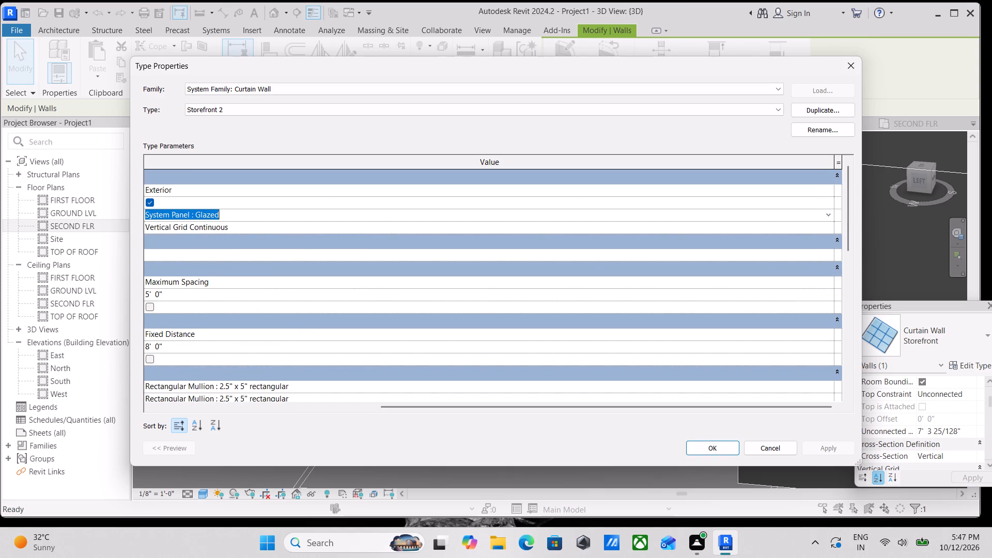
{"action": "left_click", "coordinate": [826, 213]}
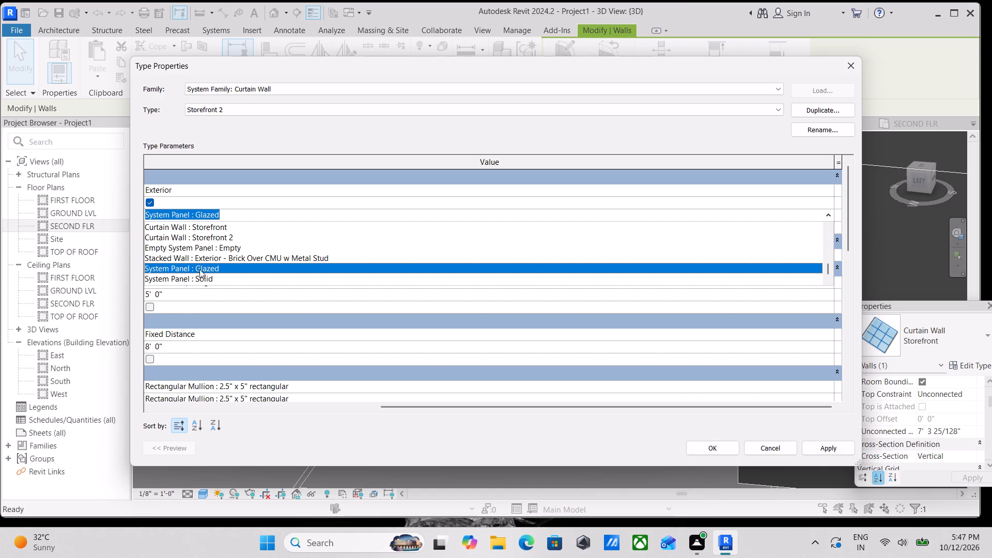
{"action": "scroll", "coordinate": [191, 268], "scroll_direction": "down", "scroll_amount": 1}
{"action": "left_click", "coordinate": [177, 266]}
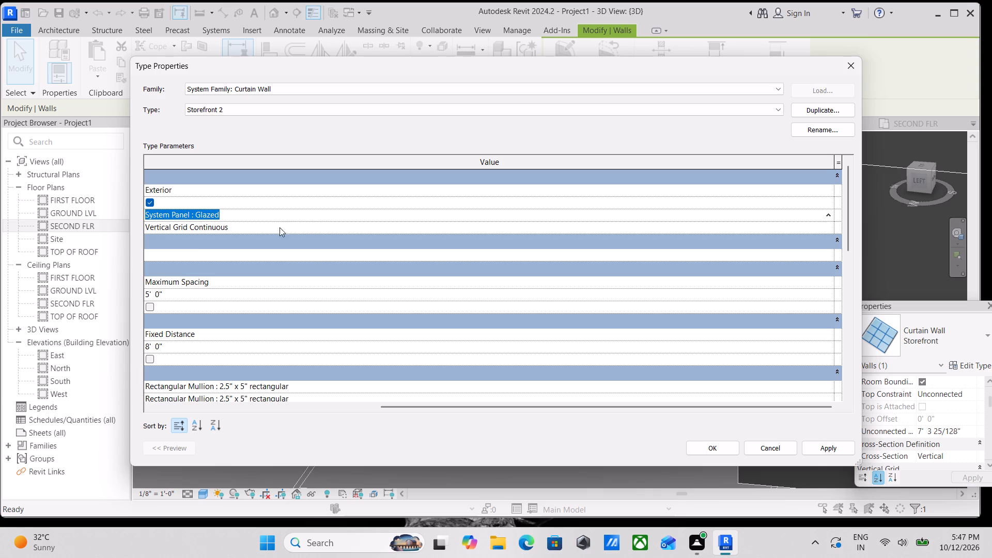
{"action": "left_click", "coordinate": [825, 451]}
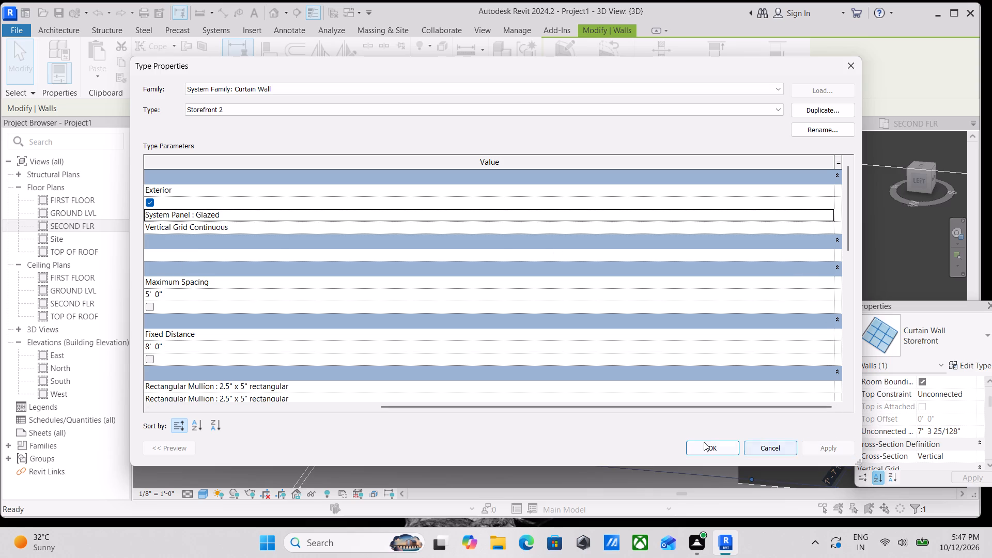
{"action": "left_click", "coordinate": [702, 442]}
Examine the building's exterior all around, from the storefronts at the sit-out to the front facade with the balconies.
{"action": "scroll", "coordinate": [564, 334], "scroll_direction": "down", "scroll_amount": 6}
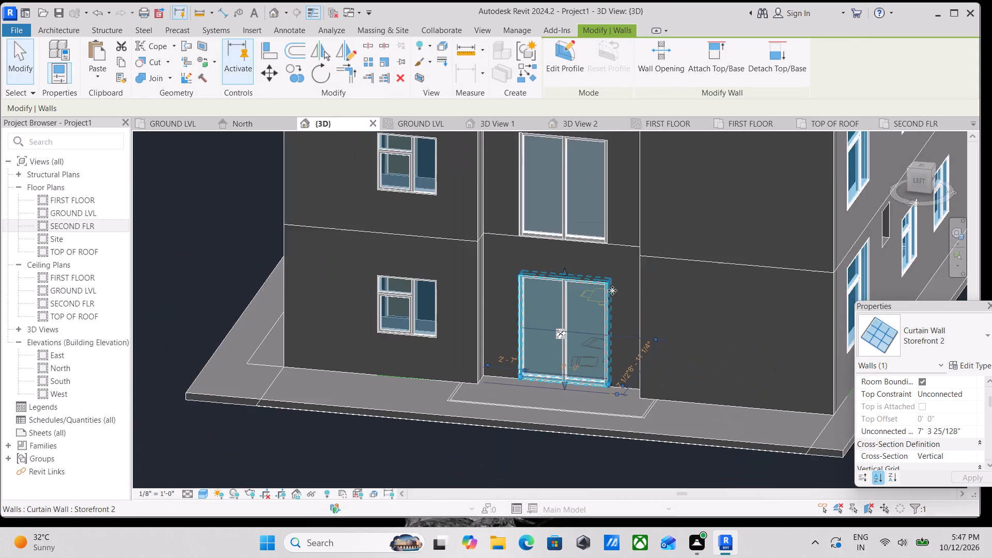
{"action": "scroll", "coordinate": [613, 289], "scroll_direction": "down", "scroll_amount": 2}
{"action": "key", "text": "Escape"}
{"action": "left_click", "coordinate": [581, 241]}
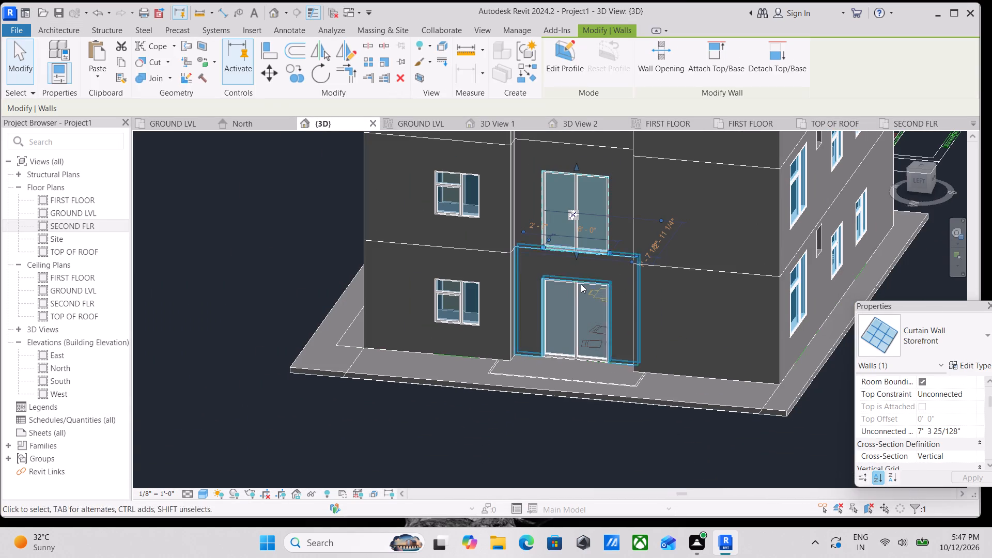
{"action": "middle_click_drag", "start_coordinate": [580, 314], "coordinate": [654, 325], "text": "shift"}
{"action": "scroll", "coordinate": [645, 330], "scroll_direction": "down", "scroll_amount": 2}
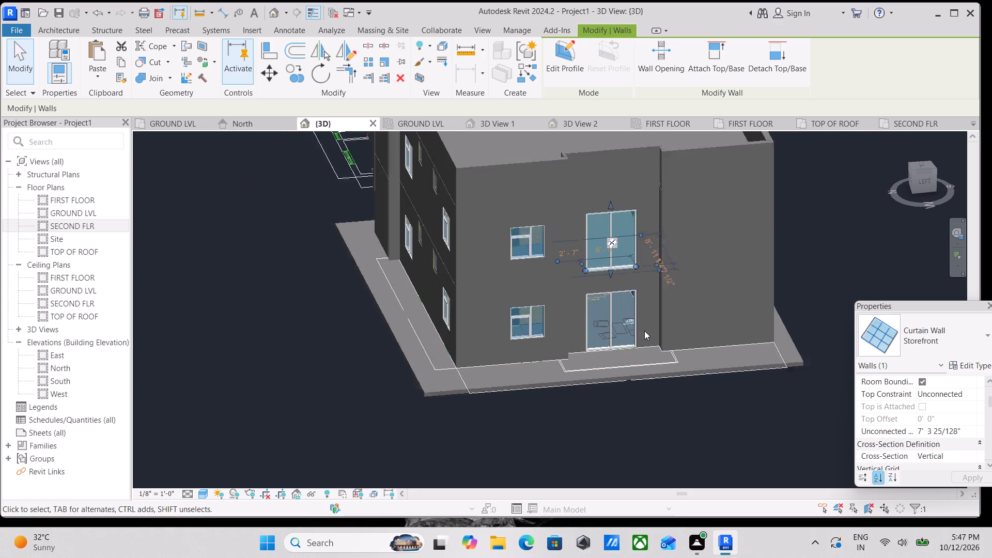
{"action": "scroll", "coordinate": [644, 331], "scroll_direction": "down", "scroll_amount": 1}
{"action": "key", "text": "Escape"}
{"action": "scroll", "coordinate": [644, 331], "scroll_direction": "down", "scroll_amount": 3}
{"action": "middle_click_drag", "start_coordinate": [614, 345], "coordinate": [628, 342], "text": "shift"}
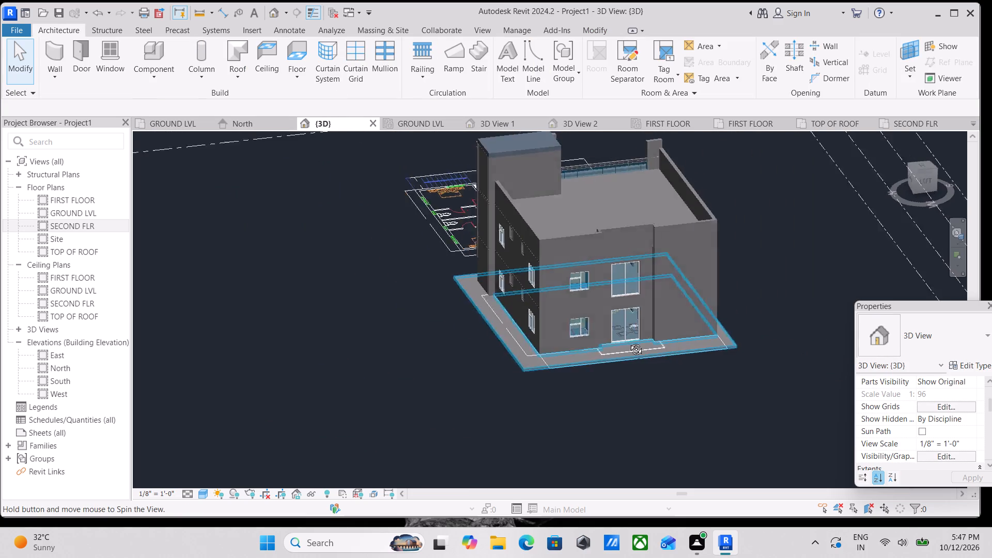
{"action": "middle_click_drag", "start_coordinate": [628, 342], "coordinate": [759, 312], "text": "shift"}
{"action": "middle_click_drag", "start_coordinate": [599, 338], "coordinate": [727, 407], "text": "shift"}
{"action": "middle_click_drag", "start_coordinate": [599, 404], "coordinate": [622, 382], "text": "shift"}
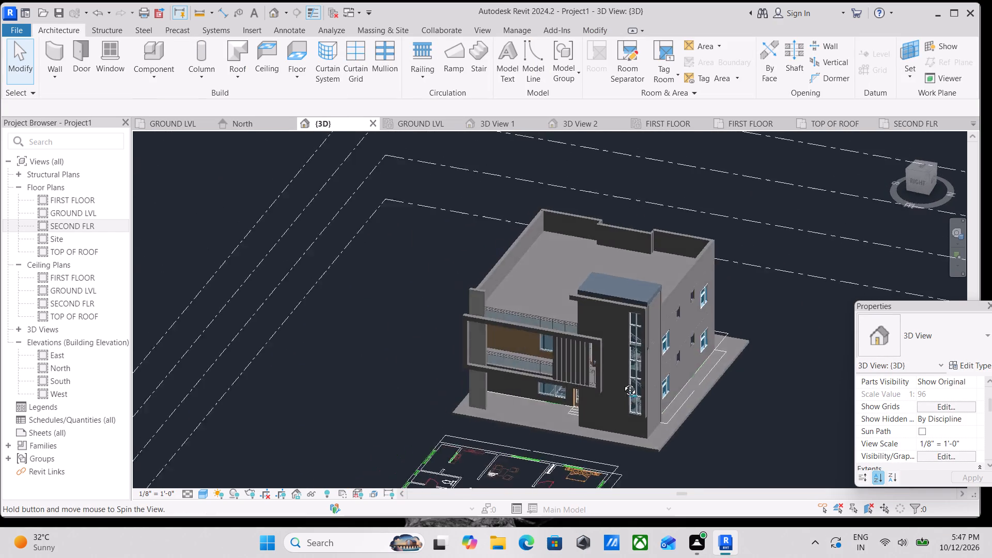
{"action": "middle_click_drag", "start_coordinate": [622, 382], "coordinate": [657, 447], "text": "shift"}
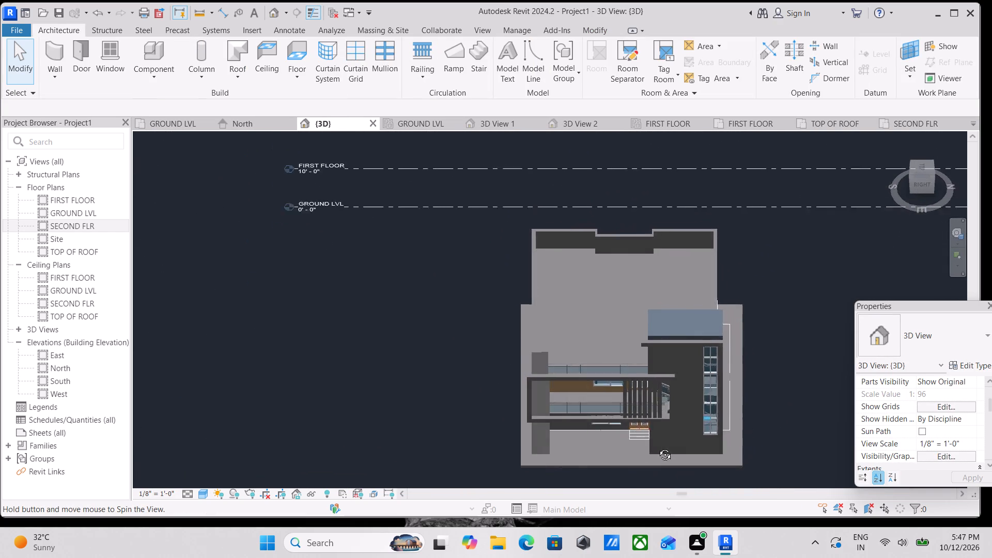
{"action": "middle_click_drag", "start_coordinate": [657, 447], "coordinate": [648, 451], "text": "shift"}
{"action": "middle_click_drag", "start_coordinate": [646, 446], "coordinate": [645, 359]}
{"action": "middle_click_drag", "start_coordinate": [546, 389], "coordinate": [560, 401]}
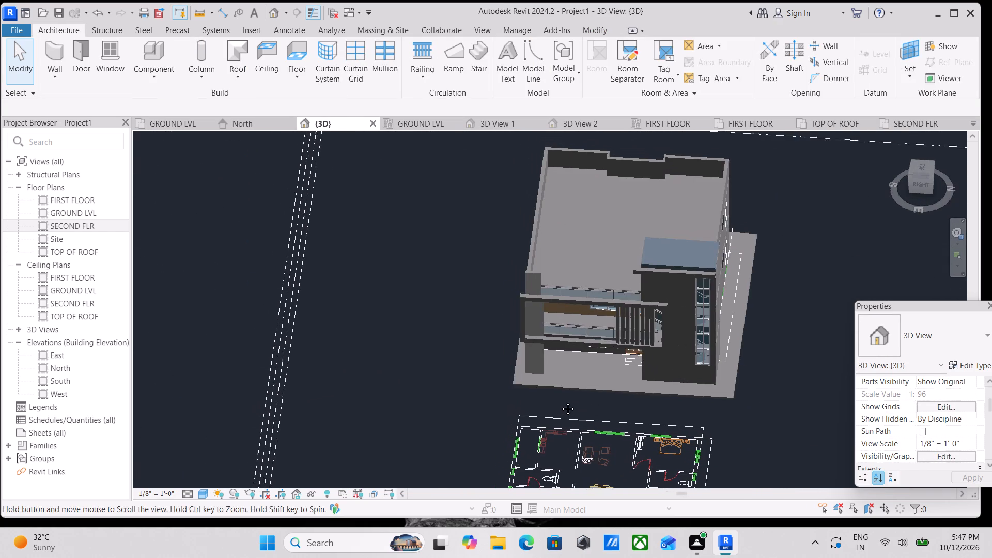
{"action": "middle_click_drag", "start_coordinate": [560, 401], "coordinate": [568, 405]}
Start a new wall in the top view and choose the Basic Wall type LIGHT BEIGE 4.5" INNER WALL.
{"action": "left_click", "coordinate": [924, 168]}
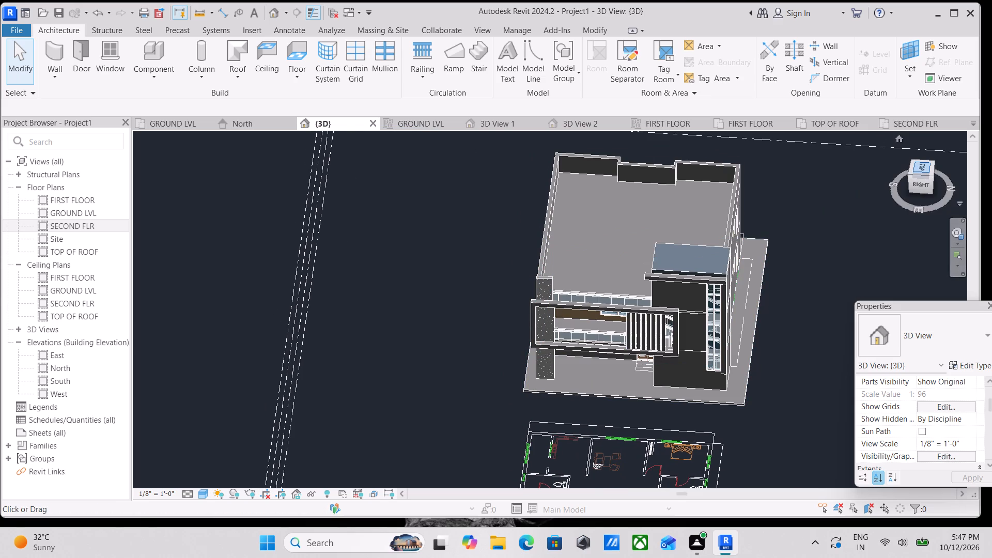
{"action": "scroll", "coordinate": [671, 246], "scroll_direction": "up", "scroll_amount": 3}
{"action": "scroll", "coordinate": [611, 244], "scroll_direction": "up", "scroll_amount": 3}
{"action": "middle_click_drag", "start_coordinate": [609, 238], "coordinate": [609, 267]}
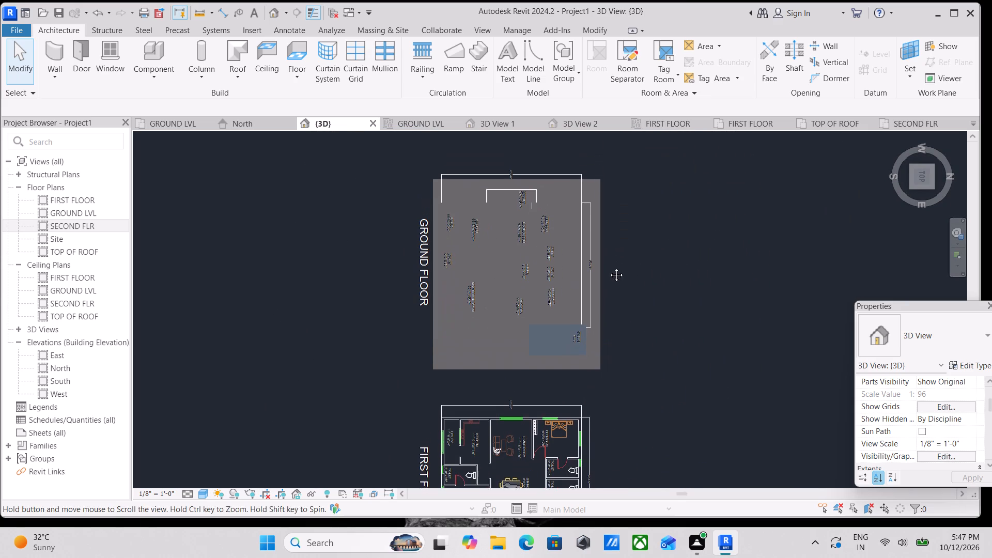
{"action": "middle_click_drag", "start_coordinate": [609, 267], "coordinate": [608, 269]}
{"action": "type", "text": "WA"}
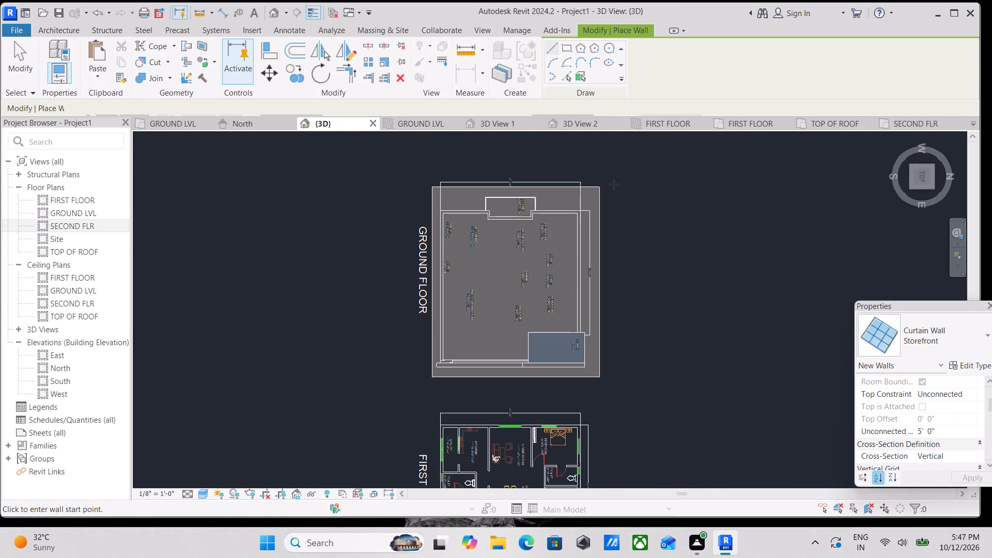
{"action": "left_click", "coordinate": [599, 188]}
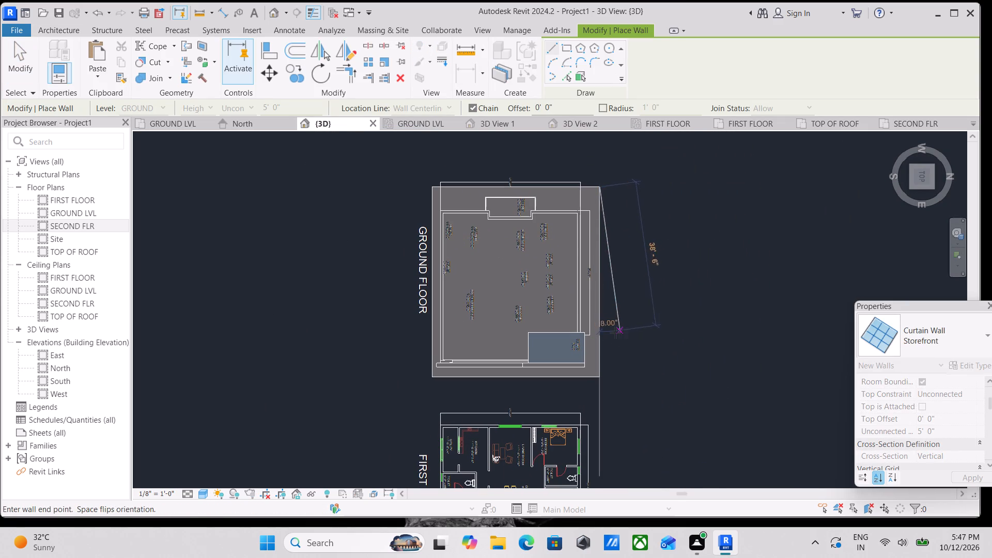
{"action": "key", "text": "Escape"}
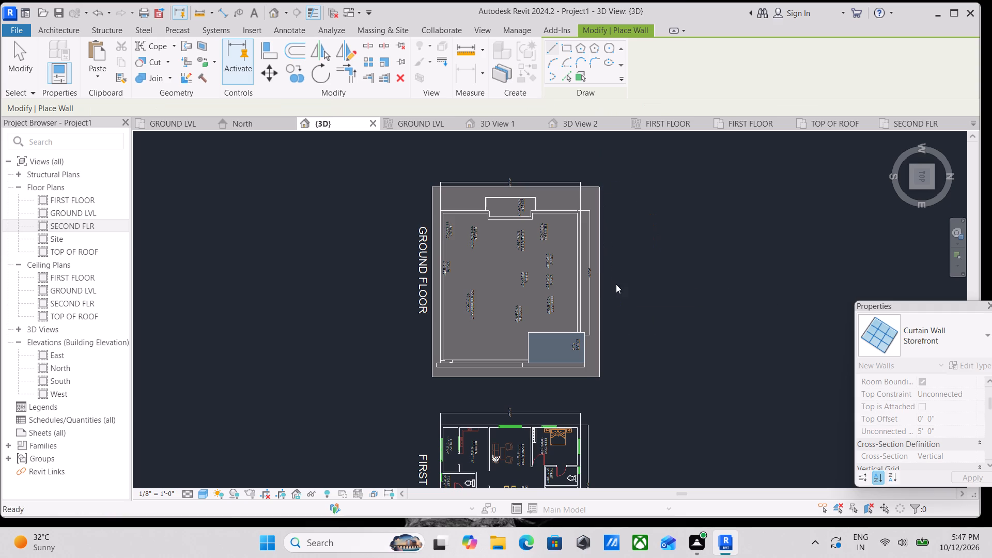
{"action": "left_click", "coordinate": [964, 334]}
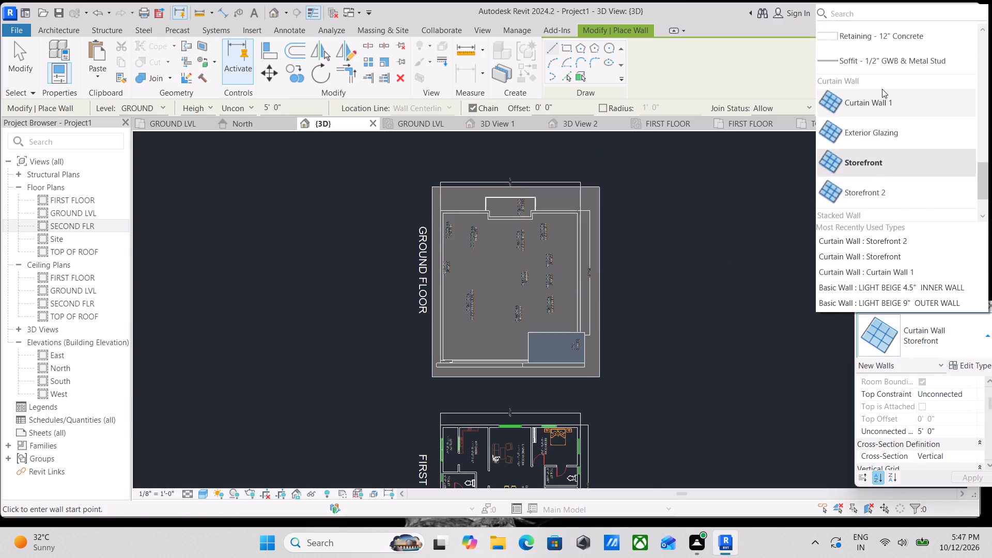
{"action": "scroll", "coordinate": [882, 89], "scroll_direction": "up", "scroll_amount": 8}
{"action": "scroll", "coordinate": [882, 168], "scroll_direction": "down", "scroll_amount": 1}
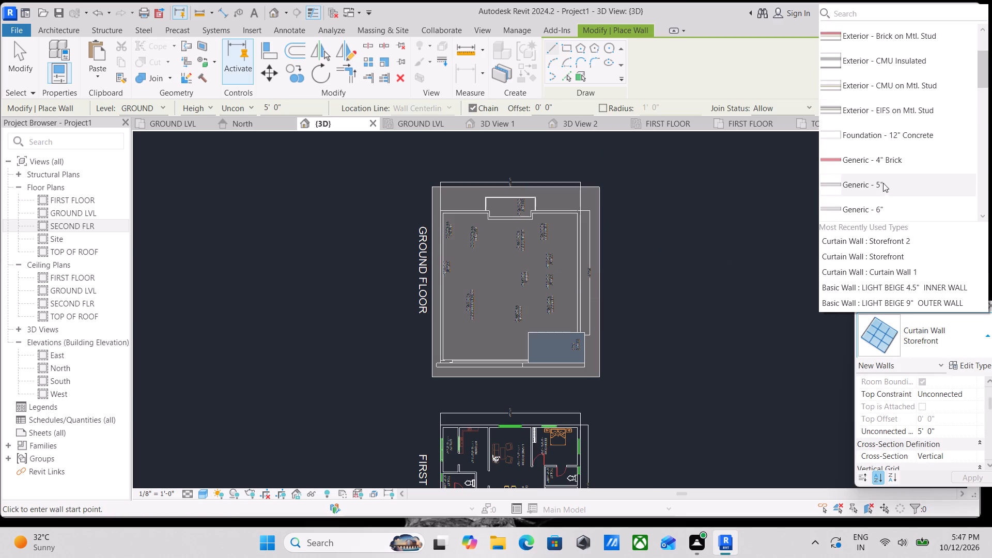
{"action": "scroll", "coordinate": [867, 102], "scroll_direction": "up", "scroll_amount": 4}
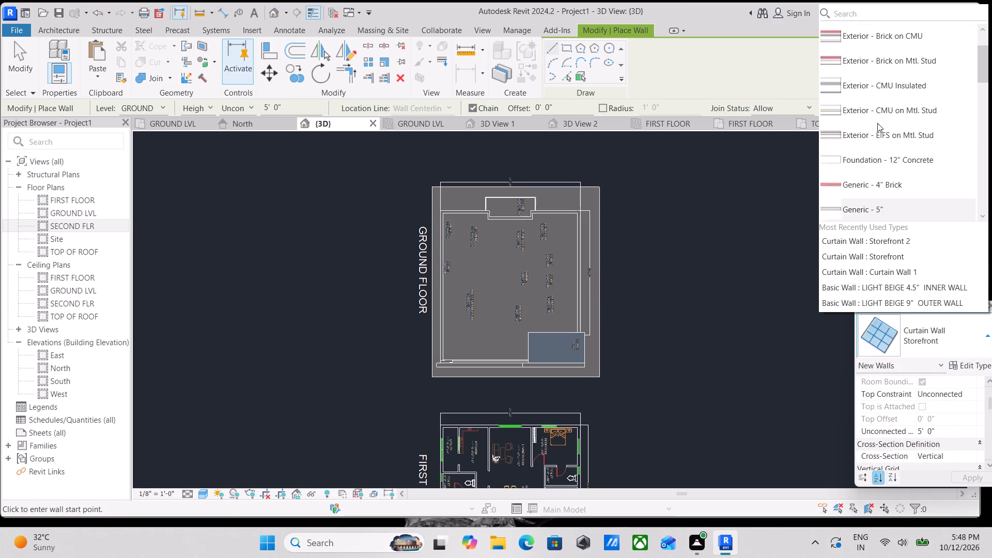
{"action": "scroll", "coordinate": [877, 123], "scroll_direction": "up", "scroll_amount": 3}
{"action": "scroll", "coordinate": [877, 123], "scroll_direction": "down", "scroll_amount": 3}
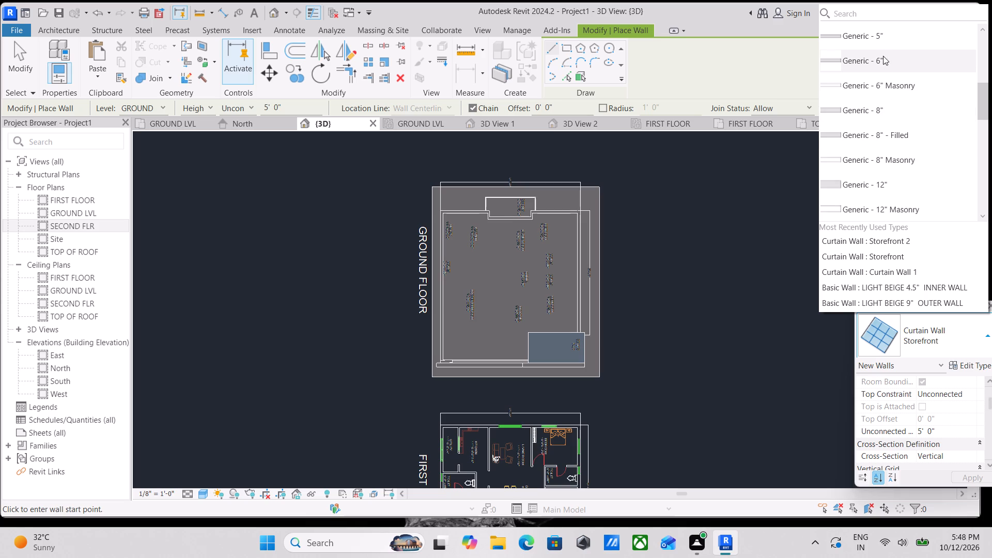
{"action": "scroll", "coordinate": [875, 50], "scroll_direction": "up", "scroll_amount": 1}
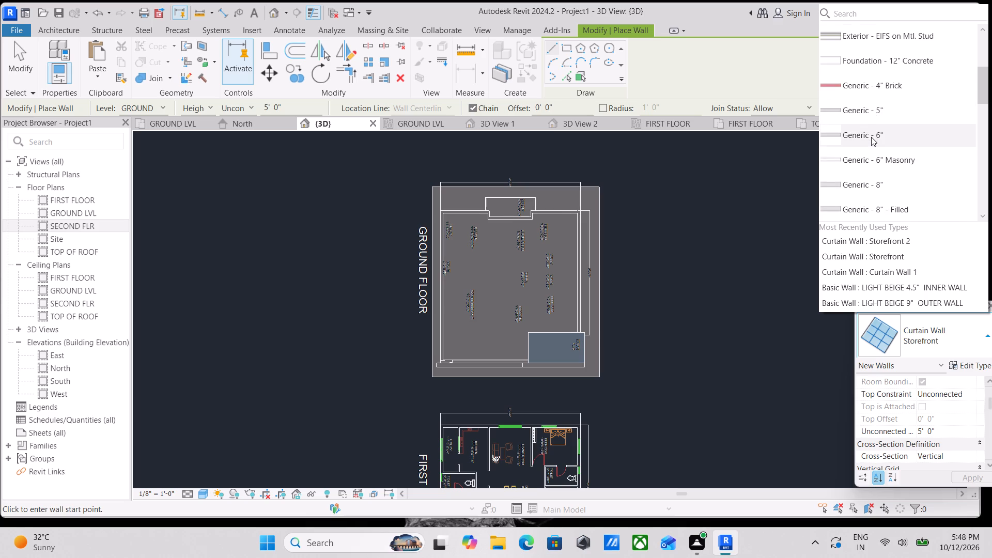
{"action": "scroll", "coordinate": [872, 136], "scroll_direction": "down", "scroll_amount": 1}
{"action": "scroll", "coordinate": [872, 136], "scroll_direction": "up", "scroll_amount": 1}
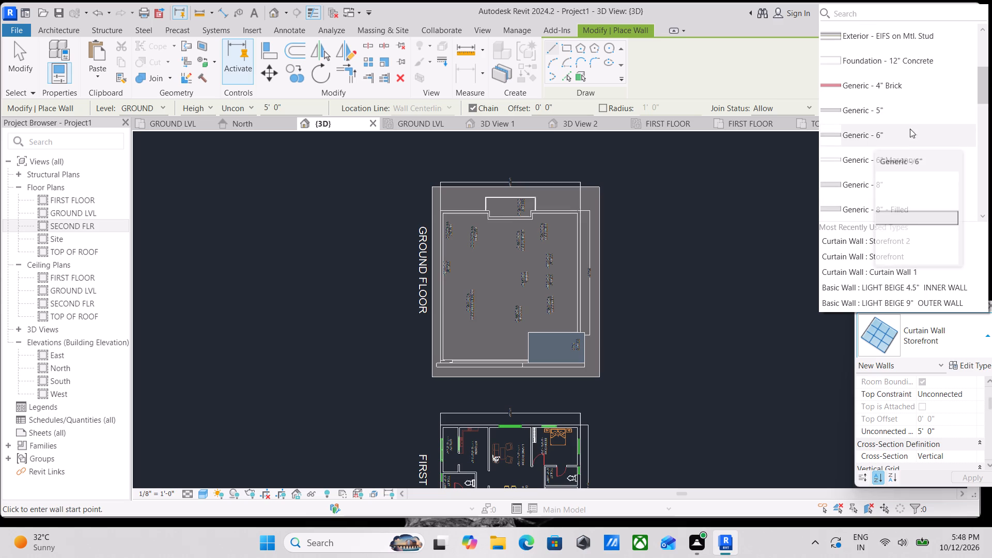
{"action": "scroll", "coordinate": [875, 127], "scroll_direction": "up", "scroll_amount": 3}
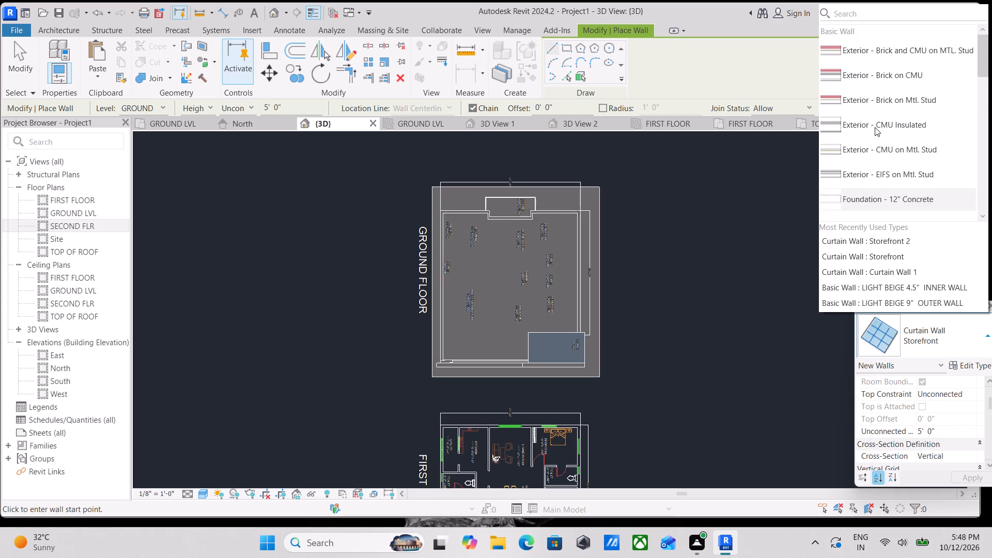
{"action": "scroll", "coordinate": [876, 131], "scroll_direction": "down", "scroll_amount": 3}
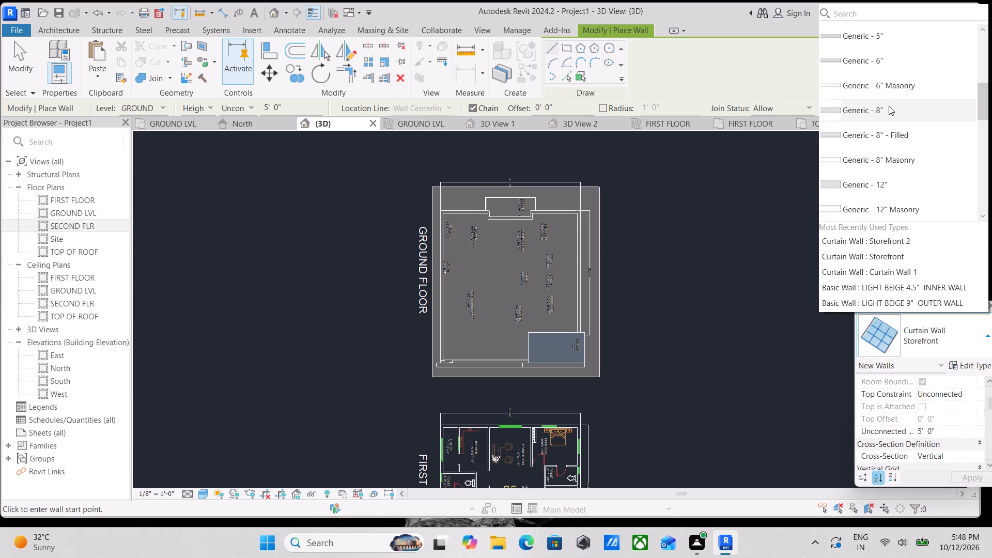
{"action": "scroll", "coordinate": [878, 109], "scroll_direction": "down", "scroll_amount": 4}
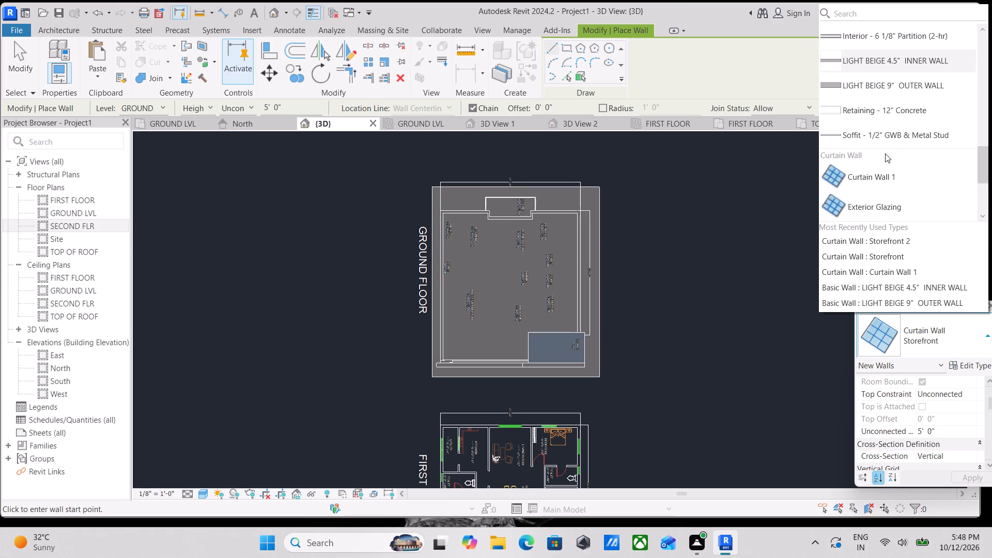
{"action": "left_click", "coordinate": [912, 65]}
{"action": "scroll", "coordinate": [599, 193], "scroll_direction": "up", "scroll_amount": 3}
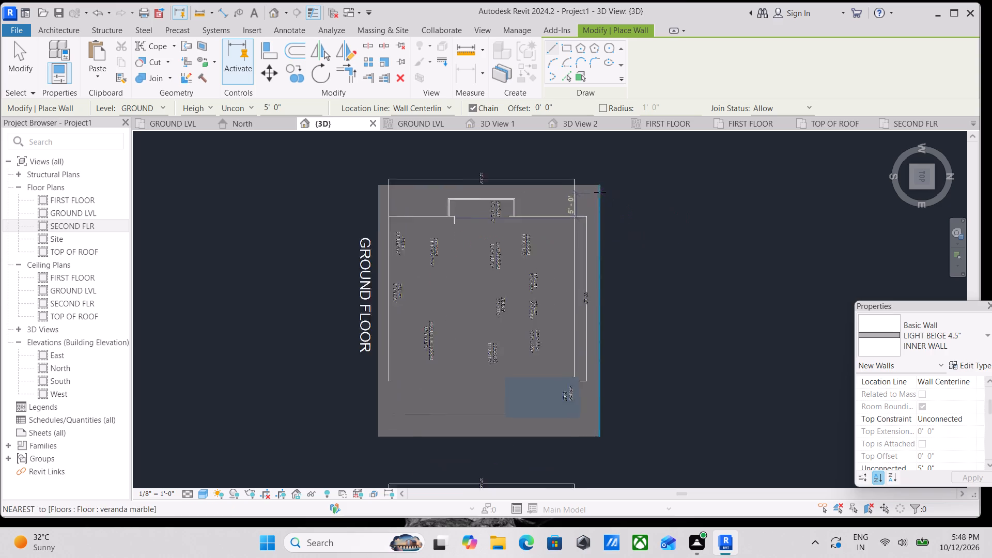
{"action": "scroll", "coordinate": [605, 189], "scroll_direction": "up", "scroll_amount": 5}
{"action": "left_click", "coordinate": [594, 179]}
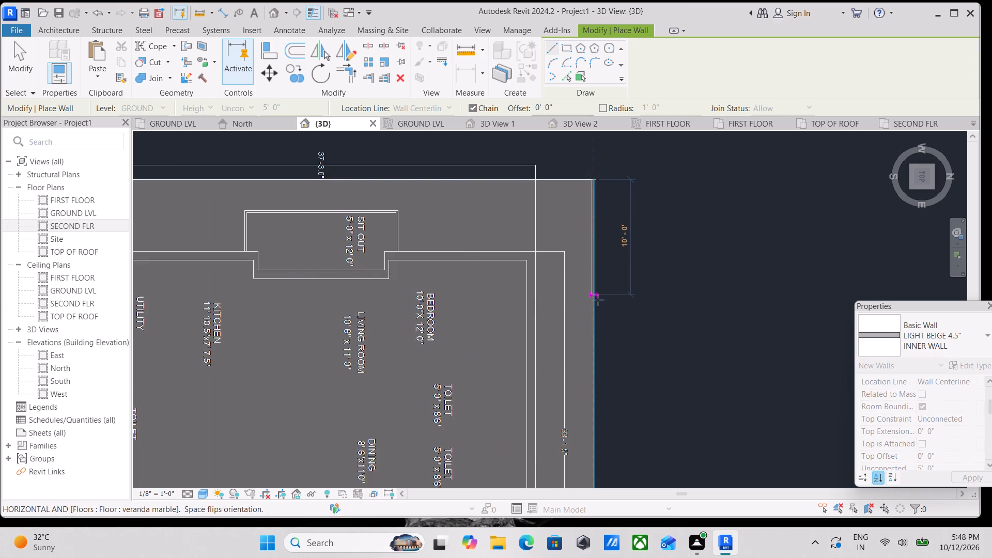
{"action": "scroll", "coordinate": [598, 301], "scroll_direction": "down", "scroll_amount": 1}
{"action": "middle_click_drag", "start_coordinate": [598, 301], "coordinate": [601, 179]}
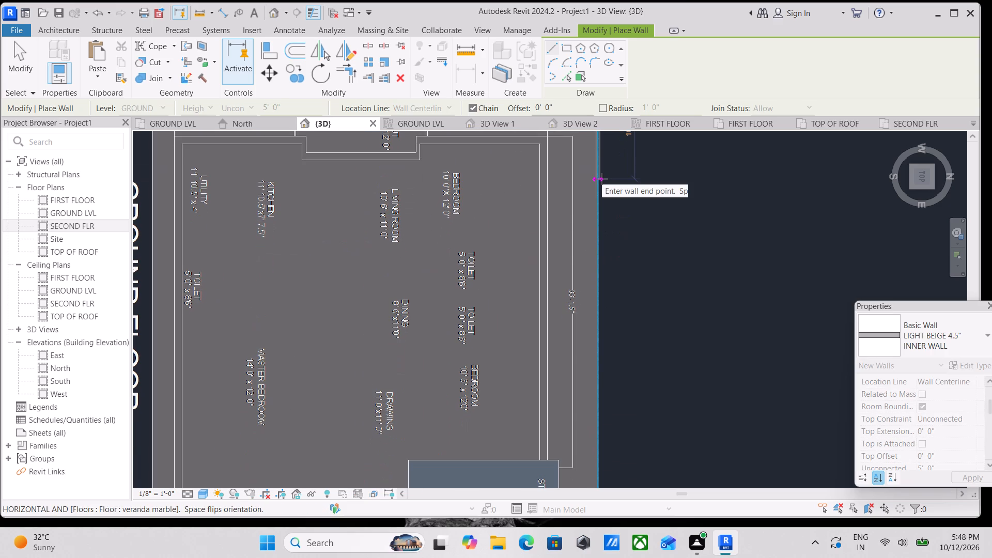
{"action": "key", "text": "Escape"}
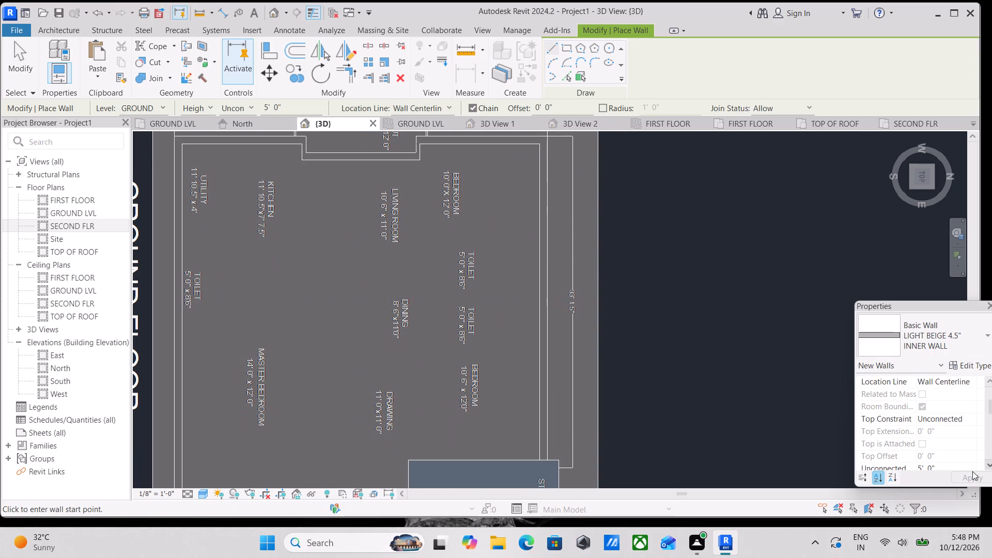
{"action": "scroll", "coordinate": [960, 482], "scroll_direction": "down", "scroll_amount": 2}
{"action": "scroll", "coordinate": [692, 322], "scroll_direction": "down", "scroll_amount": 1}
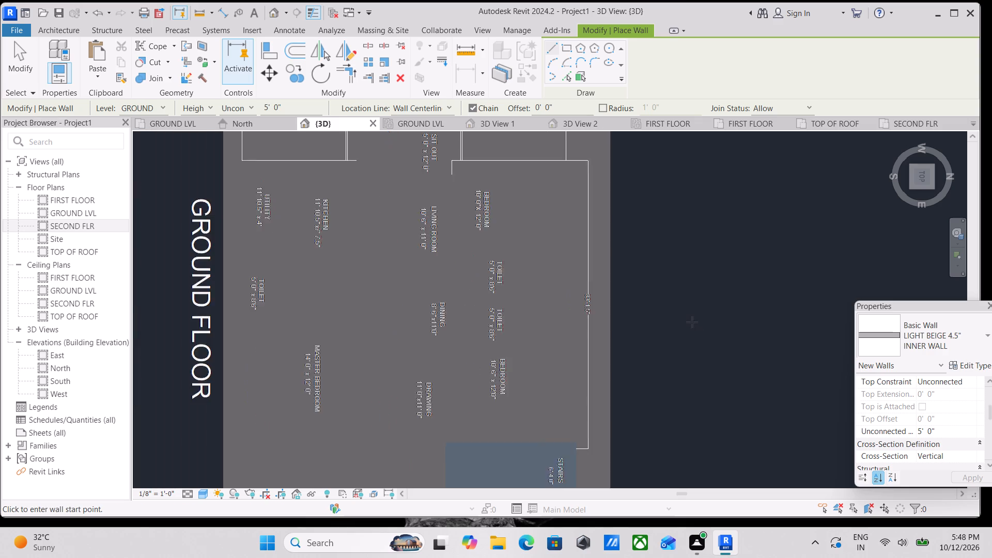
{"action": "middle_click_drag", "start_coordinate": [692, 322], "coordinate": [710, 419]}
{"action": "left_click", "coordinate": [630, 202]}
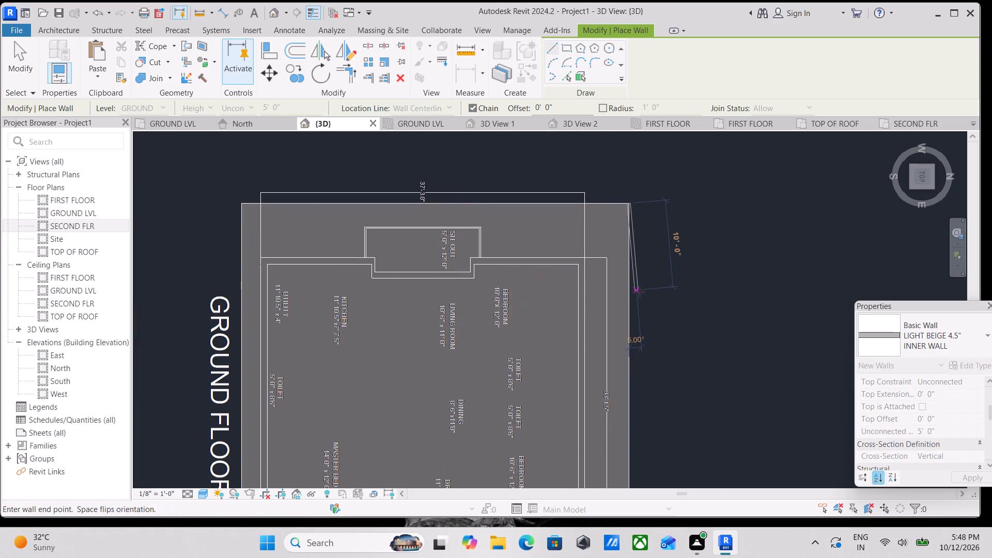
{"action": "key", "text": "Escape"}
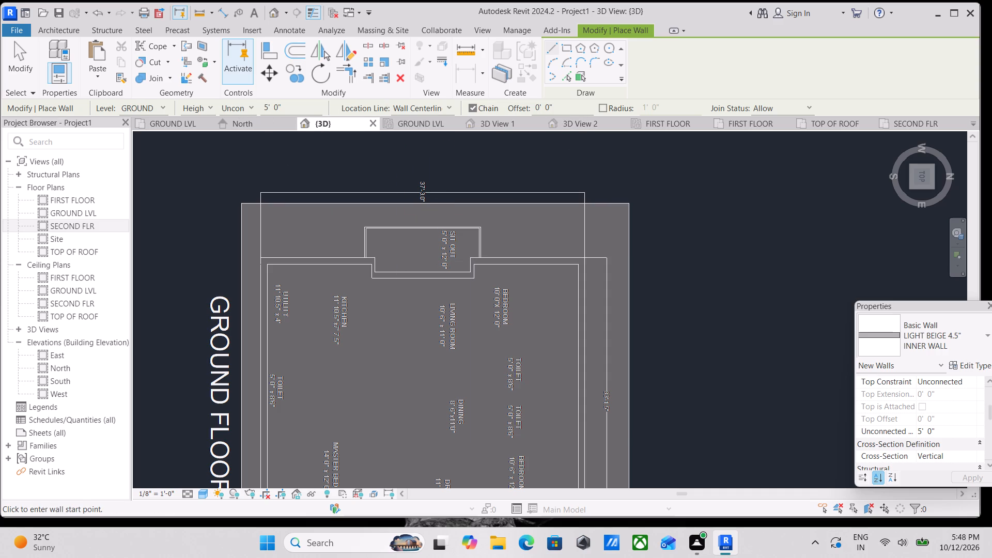
Set the wall's location line to Finish Face: Interior and draw the wall along the full north edge of the veranda slab.
{"action": "left_click", "coordinate": [446, 107]}
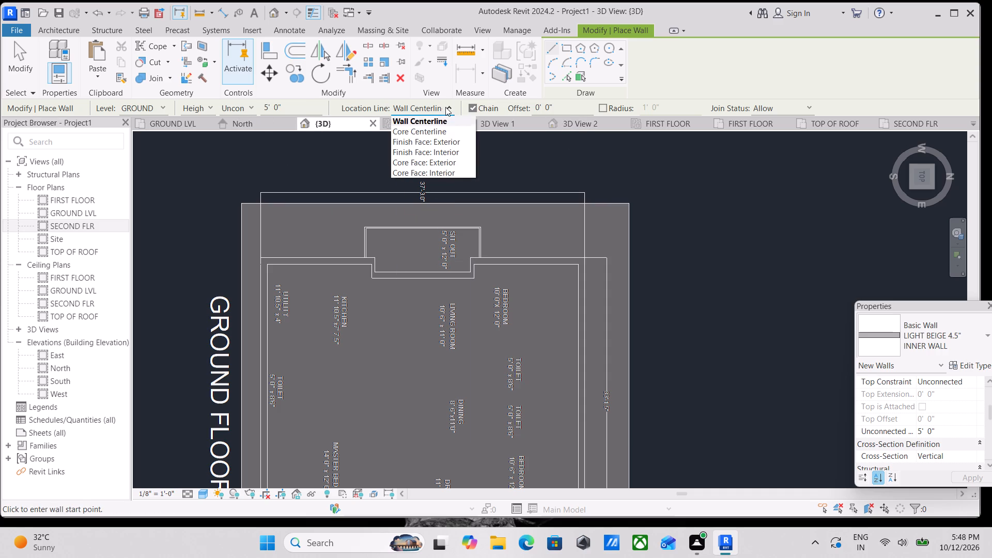
{"action": "left_click", "coordinate": [444, 147]}
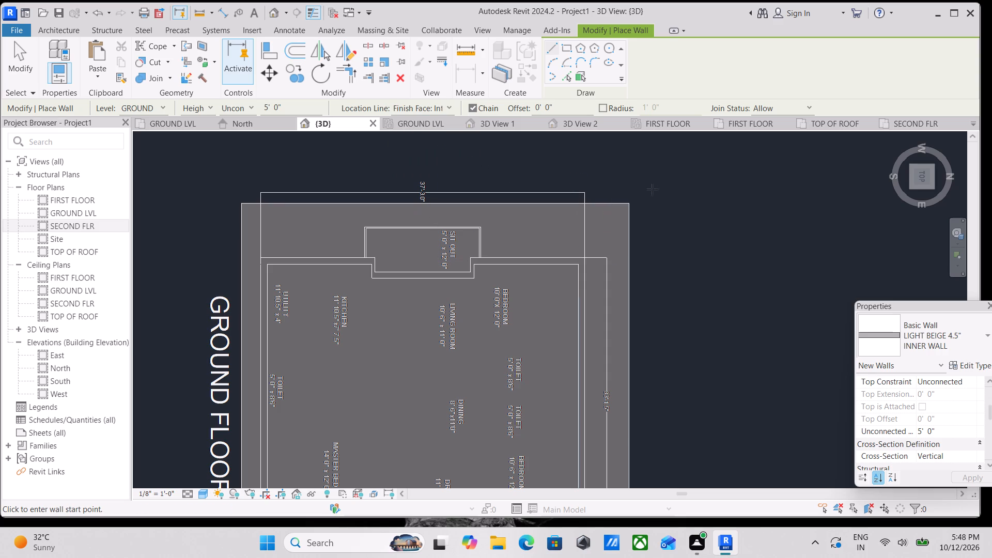
{"action": "left_click", "coordinate": [629, 200]}
{"action": "middle_click_drag", "start_coordinate": [626, 293], "coordinate": [645, 180]}
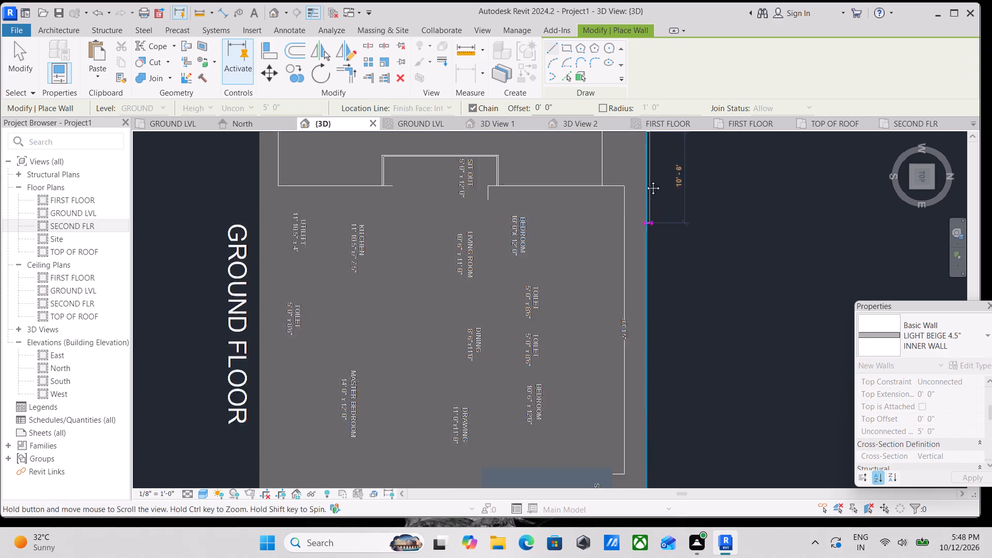
{"action": "middle_click_drag", "start_coordinate": [645, 180], "coordinate": [652, 113]}
{"action": "scroll", "coordinate": [670, 315], "scroll_direction": "down", "scroll_amount": 1}
{"action": "middle_click_drag", "start_coordinate": [670, 315], "coordinate": [656, 147]}
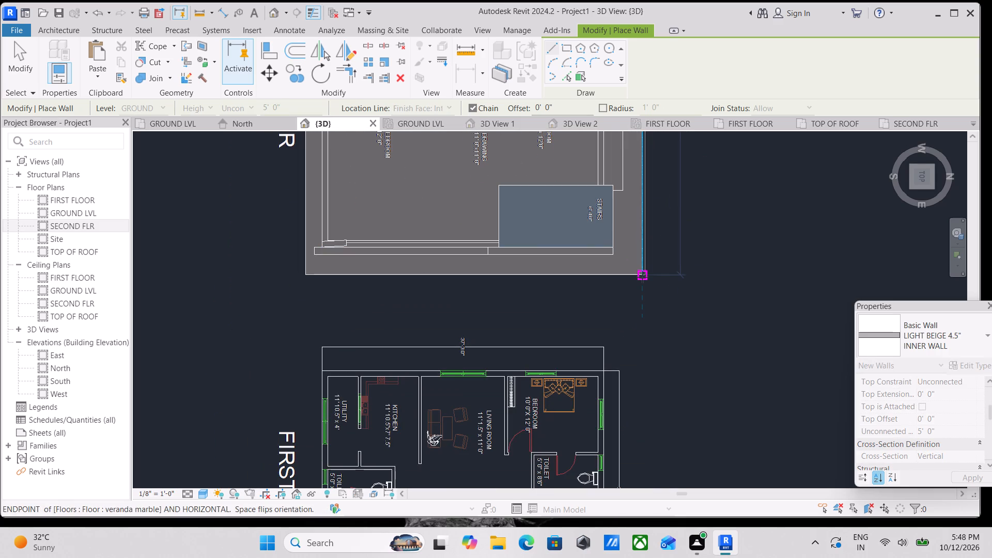
{"action": "scroll", "coordinate": [643, 268], "scroll_direction": "up", "scroll_amount": 3}
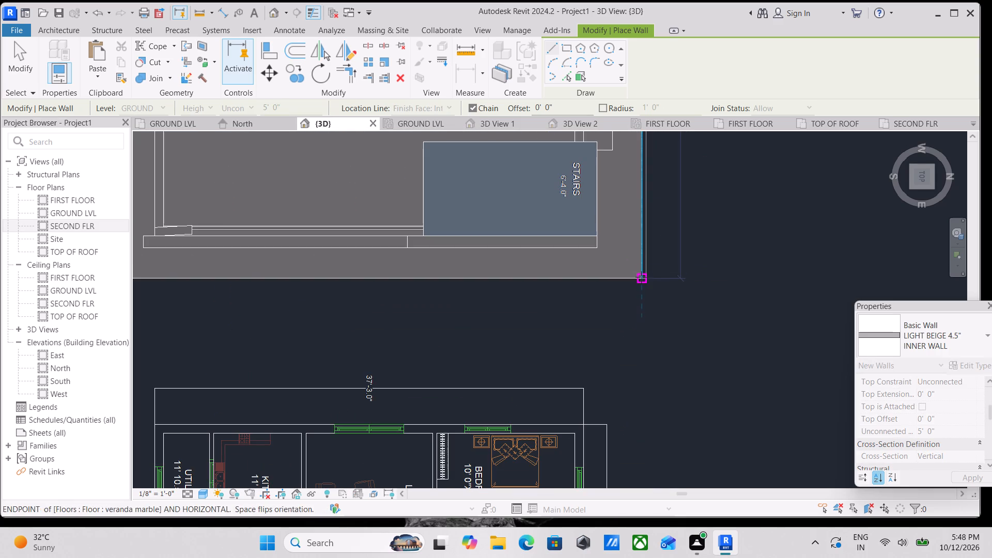
{"action": "left_click", "coordinate": [641, 277]}
Continue the wall chain along the slab's east, south and west edges back to its start, and finish the wall command.
{"action": "scroll", "coordinate": [489, 265], "scroll_direction": "down", "scroll_amount": 1}
{"action": "middle_click_drag", "start_coordinate": [489, 265], "coordinate": [653, 247]}
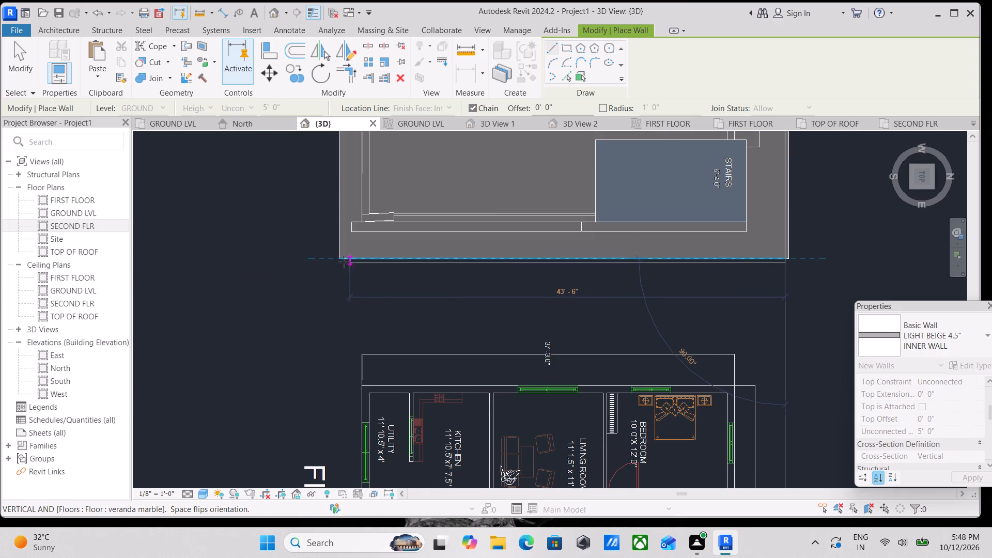
{"action": "left_click", "coordinate": [336, 262]}
{"action": "scroll", "coordinate": [339, 202], "scroll_direction": "down", "scroll_amount": 2}
{"action": "middle_click_drag", "start_coordinate": [339, 202], "coordinate": [329, 367]}
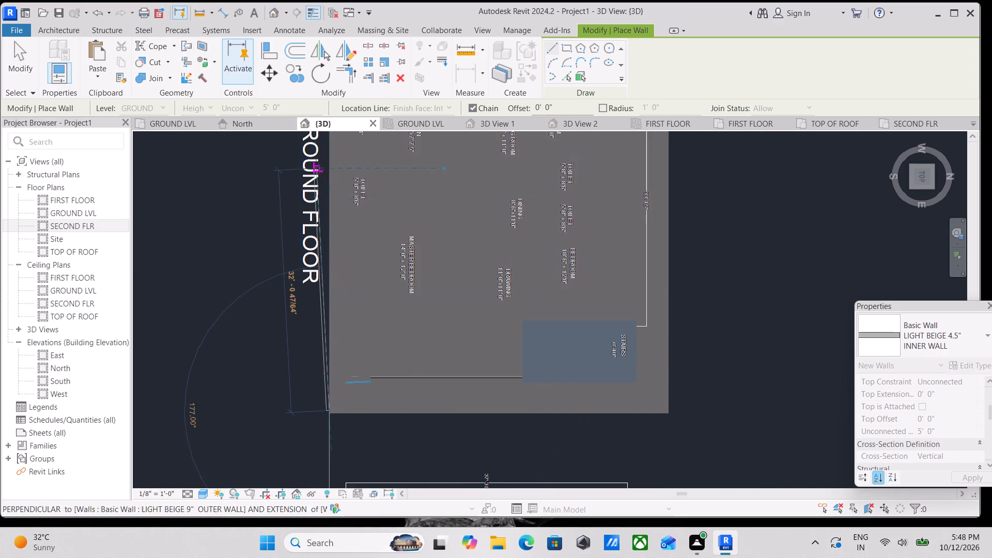
{"action": "middle_click_drag", "start_coordinate": [319, 168], "coordinate": [323, 356]}
{"action": "left_click", "coordinate": [335, 216]}
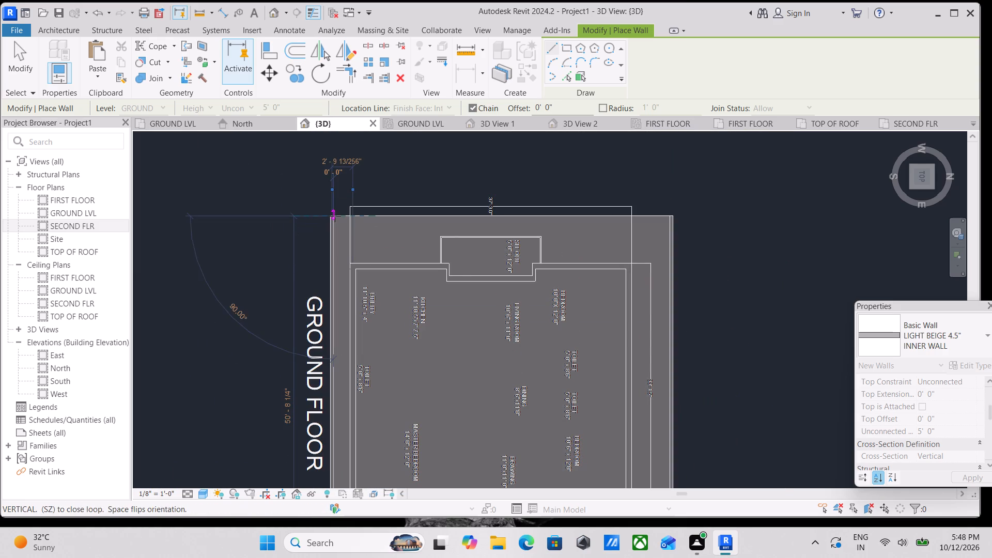
{"action": "middle_click_drag", "start_coordinate": [431, 213], "coordinate": [321, 223]}
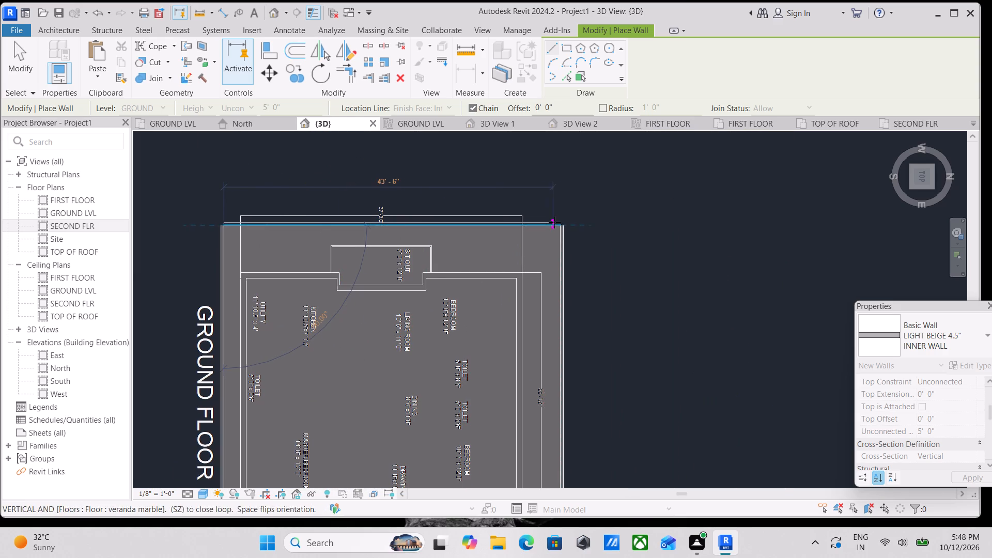
{"action": "left_click", "coordinate": [559, 224]}
{"action": "key", "text": "Escape"}
{"action": "scroll", "coordinate": [554, 225], "scroll_direction": "down", "scroll_amount": 4}
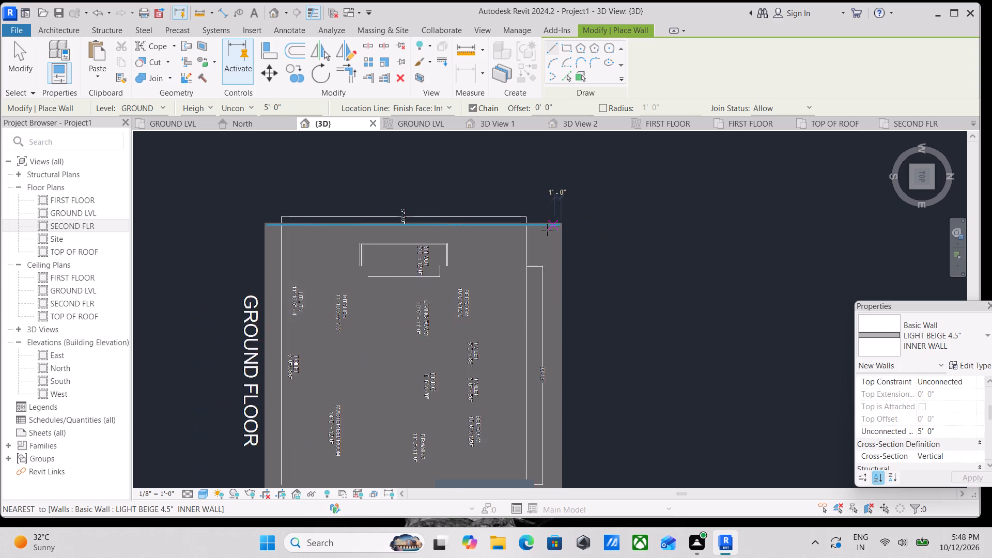
{"action": "key", "text": "Escape"}
Delete the new boundary wall along the slab's front edge, facing the balconies and entrance steps.
{"action": "middle_click_drag", "start_coordinate": [568, 351], "coordinate": [565, 296], "text": "shift"}
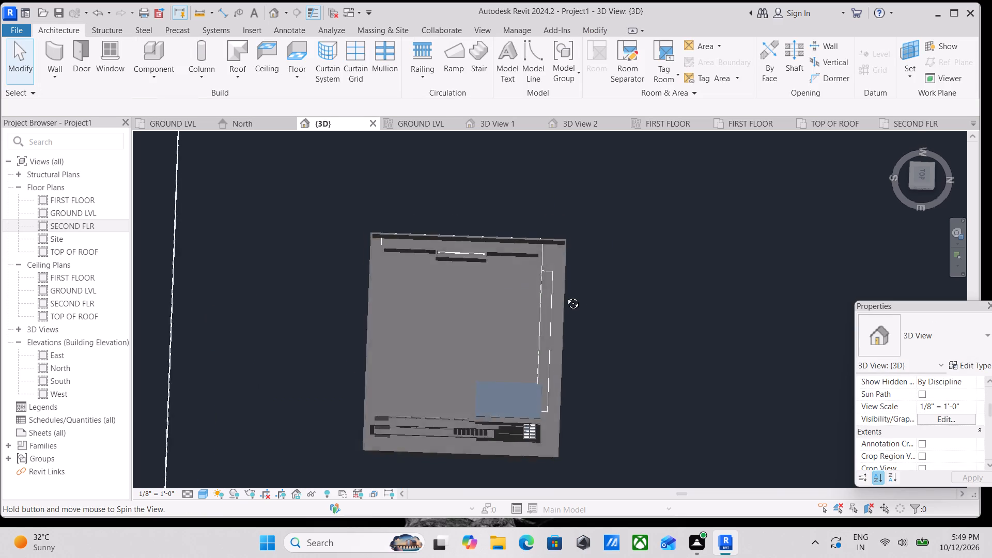
{"action": "middle_click_drag", "start_coordinate": [565, 296], "coordinate": [644, 113], "text": "shift"}
{"action": "middle_click_drag", "start_coordinate": [524, 448], "coordinate": [476, 284]}
{"action": "scroll", "coordinate": [401, 322], "scroll_direction": "up", "scroll_amount": 3}
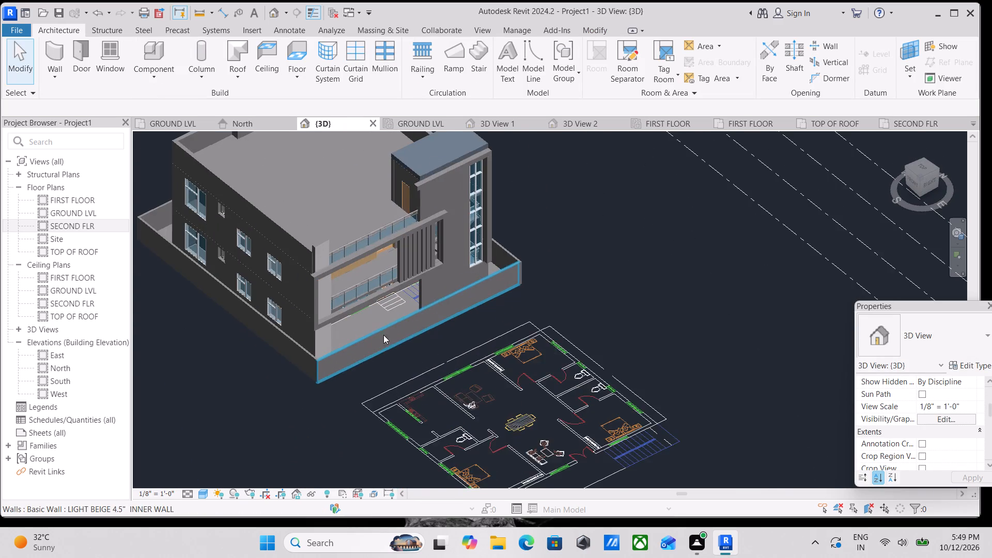
{"action": "scroll", "coordinate": [375, 339], "scroll_direction": "up", "scroll_amount": 3}
{"action": "left_click", "coordinate": [410, 311]}
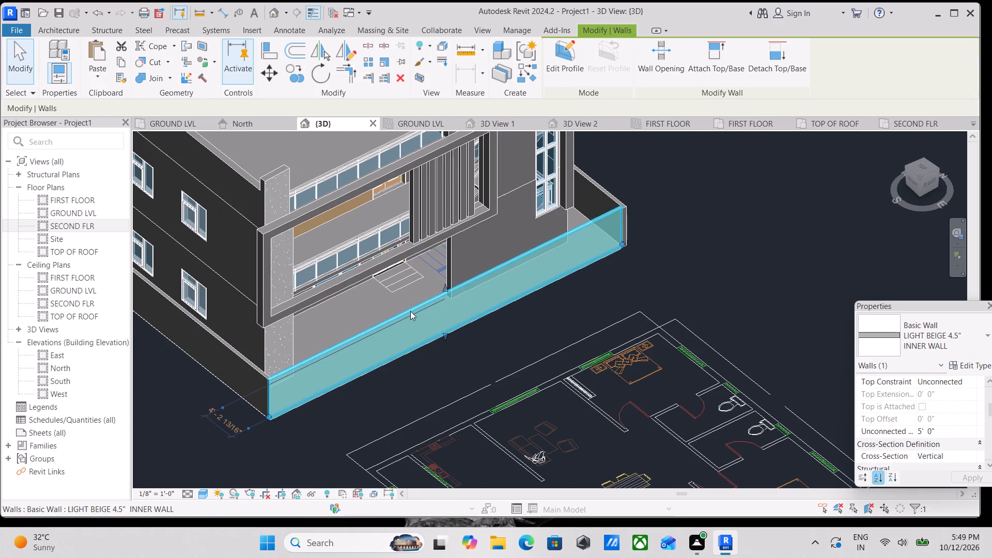
{"action": "right_click", "coordinate": [410, 311]}
{"action": "left_click", "coordinate": [453, 328]}
{"action": "scroll", "coordinate": [445, 328], "scroll_direction": "down", "scroll_amount": 1}
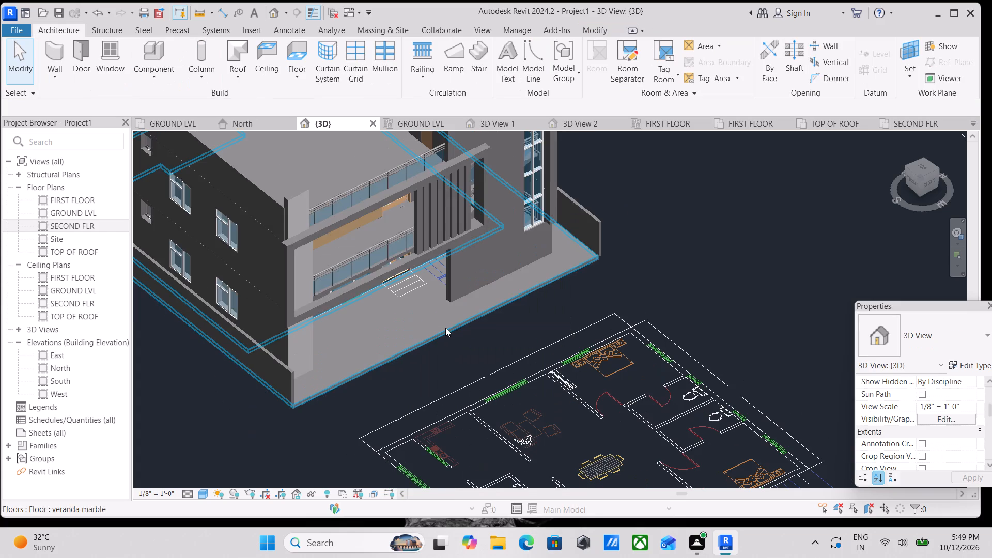
Examine the front facade, the open slab edge and the ends of the low boundary wall in the 3D view.
{"action": "middle_click_drag", "start_coordinate": [443, 341], "coordinate": [325, 309], "text": "shift"}
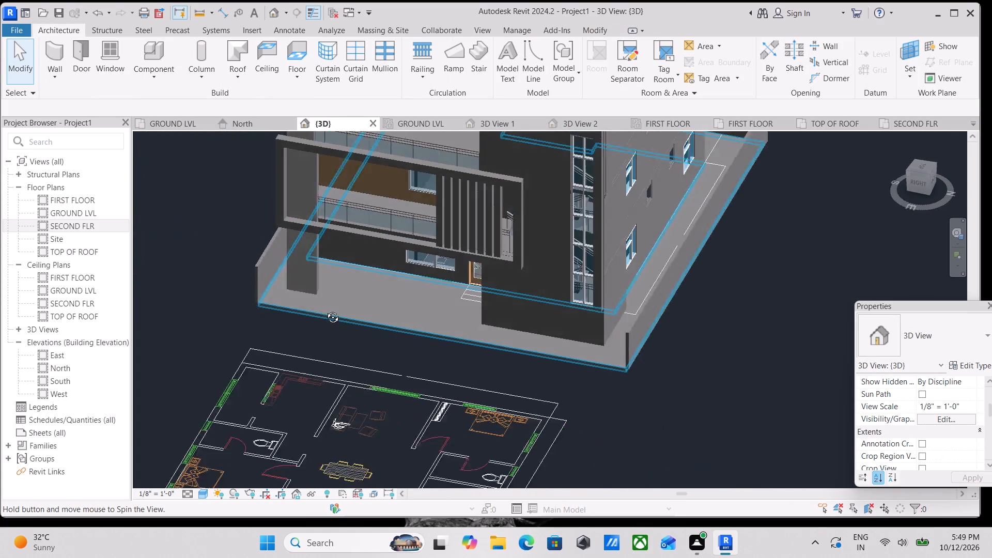
{"action": "middle_click_drag", "start_coordinate": [325, 309], "coordinate": [324, 223], "text": "shift"}
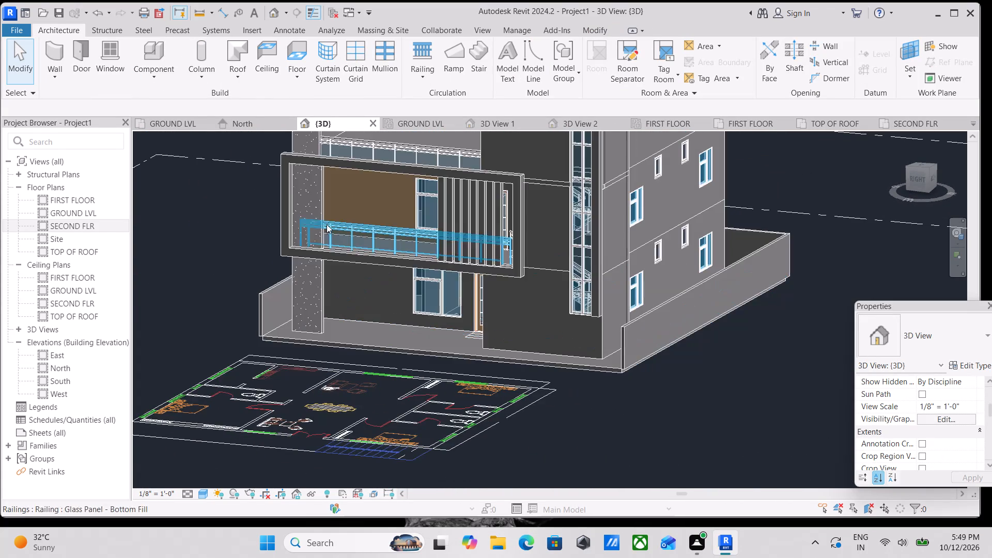
{"action": "scroll", "coordinate": [326, 322], "scroll_direction": "up", "scroll_amount": 2}
{"action": "scroll", "coordinate": [227, 340], "scroll_direction": "up", "scroll_amount": 3}
{"action": "middle_click_drag", "start_coordinate": [400, 373], "coordinate": [408, 374], "text": "shift"}
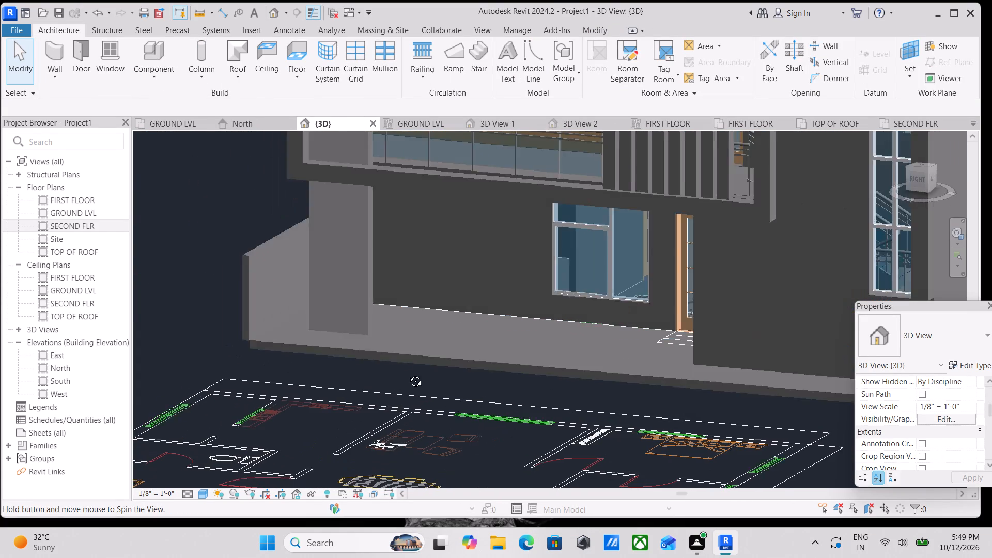
{"action": "middle_click_drag", "start_coordinate": [408, 374], "coordinate": [553, 340], "text": "shift"}
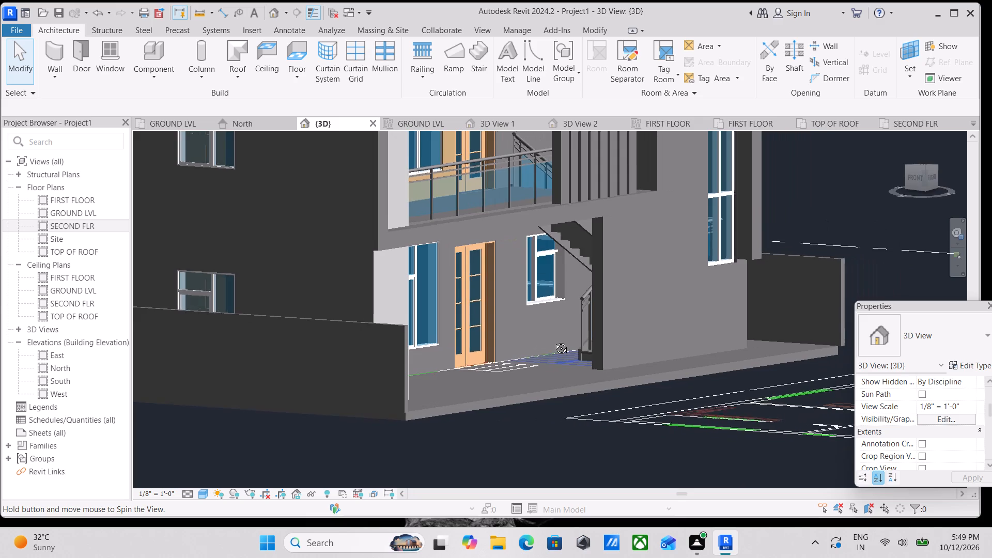
{"action": "middle_click_drag", "start_coordinate": [553, 340], "coordinate": [416, 367], "text": "shift"}
{"action": "scroll", "coordinate": [424, 356], "scroll_direction": "down", "scroll_amount": 2}
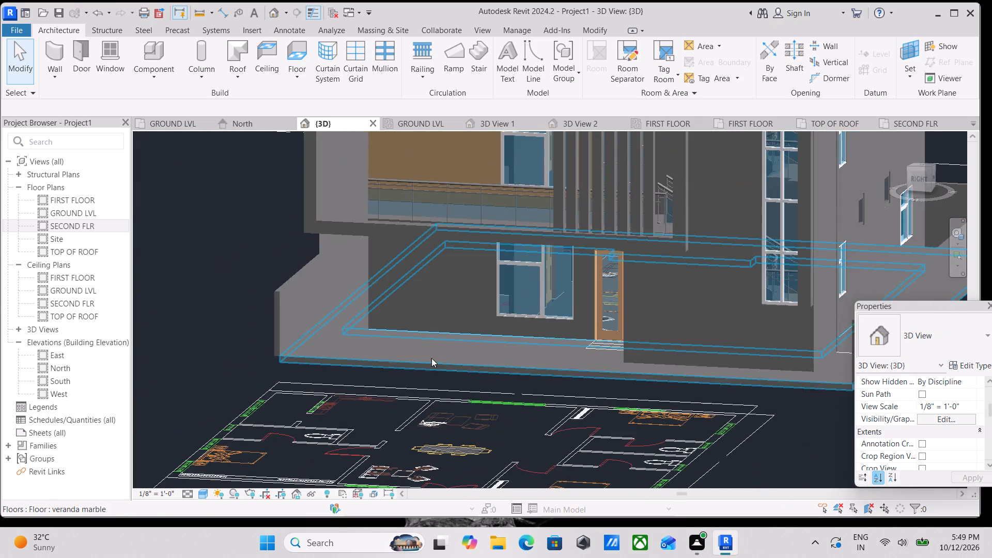
{"action": "middle_click_drag", "start_coordinate": [448, 373], "coordinate": [481, 387], "text": "shift"}
{"action": "scroll", "coordinate": [482, 386], "scroll_direction": "down", "scroll_amount": 2}
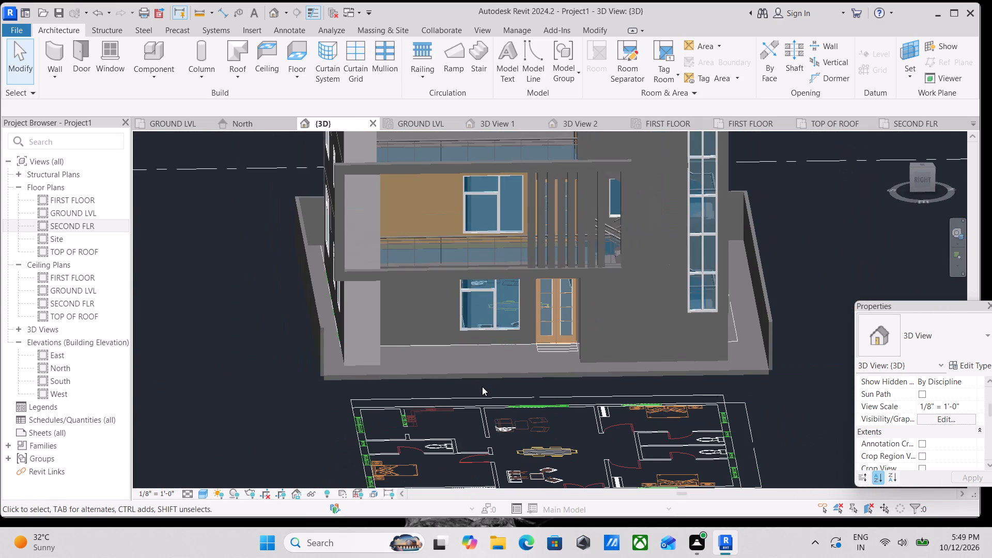
{"action": "middle_click_drag", "start_coordinate": [484, 385], "coordinate": [482, 327], "text": "shift"}
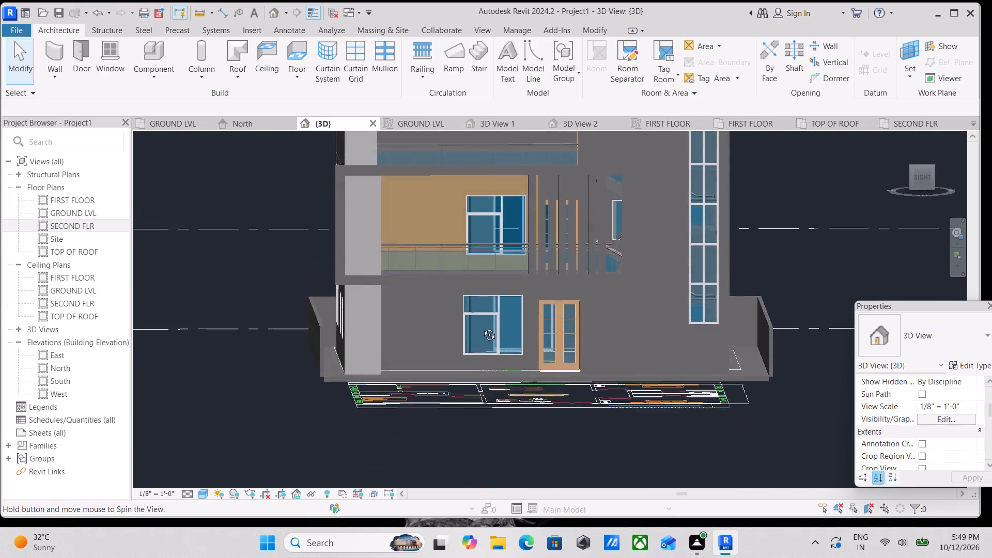
{"action": "middle_click_drag", "start_coordinate": [482, 327], "coordinate": [538, 416], "text": "shift"}
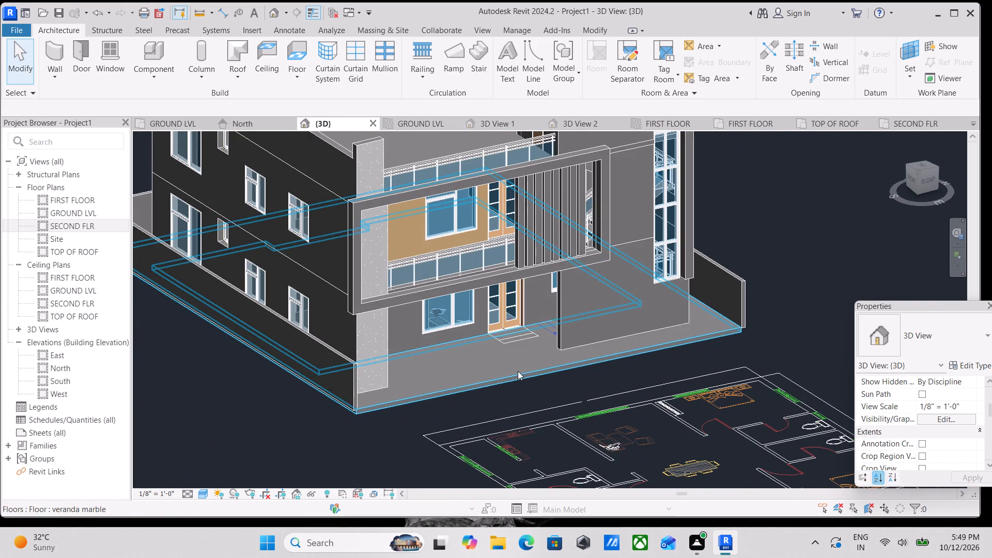
{"action": "scroll", "coordinate": [541, 368], "scroll_direction": "down", "scroll_amount": 1}
{"action": "scroll", "coordinate": [542, 368], "scroll_direction": "up", "scroll_amount": 1}
{"action": "scroll", "coordinate": [486, 374], "scroll_direction": "up", "scroll_amount": 3}
{"action": "scroll", "coordinate": [416, 366], "scroll_direction": "up", "scroll_amount": 3}
{"action": "scroll", "coordinate": [437, 353], "scroll_direction": "down", "scroll_amount": 3}
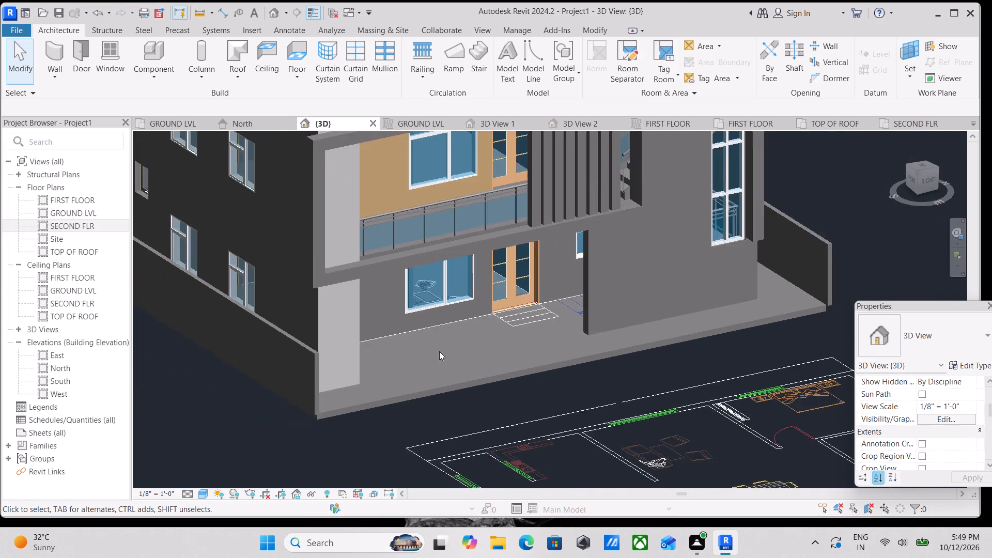
{"action": "scroll", "coordinate": [439, 351], "scroll_direction": "down", "scroll_amount": 4}
Examine the boundary wall along the rear and side of the building and the storefronts at the sit-outs.
{"action": "middle_click_drag", "start_coordinate": [468, 365], "coordinate": [646, 346]}
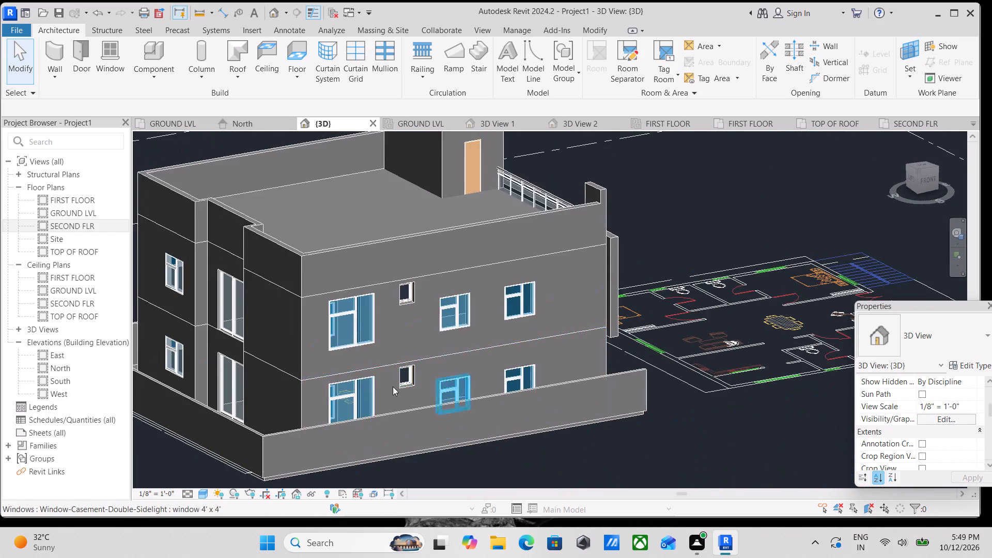
{"action": "middle_click_drag", "start_coordinate": [373, 386], "coordinate": [380, 441], "text": "shift"}
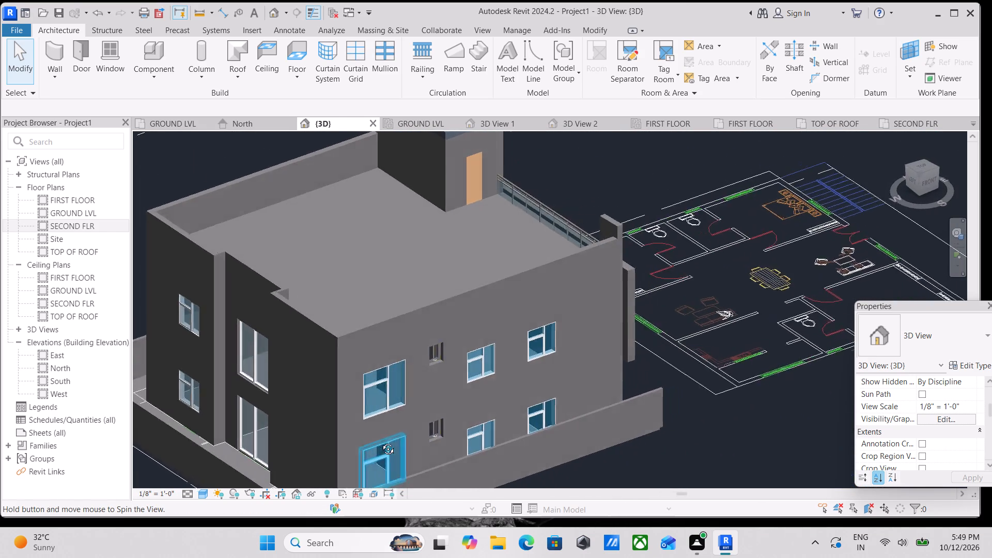
{"action": "middle_click_drag", "start_coordinate": [380, 441], "coordinate": [367, 448], "text": "shift"}
{"action": "middle_click_drag", "start_coordinate": [177, 424], "coordinate": [244, 399]}
{"action": "middle_click_drag", "start_coordinate": [252, 405], "coordinate": [205, 429], "text": "shift"}
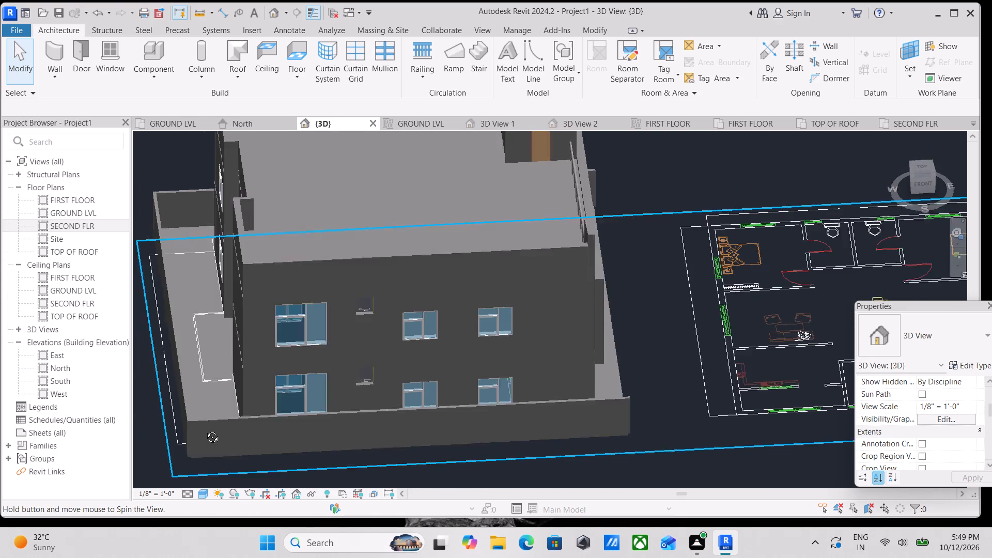
{"action": "middle_click_drag", "start_coordinate": [205, 429], "coordinate": [268, 402], "text": "shift"}
{"action": "scroll", "coordinate": [288, 381], "scroll_direction": "up", "scroll_amount": 3}
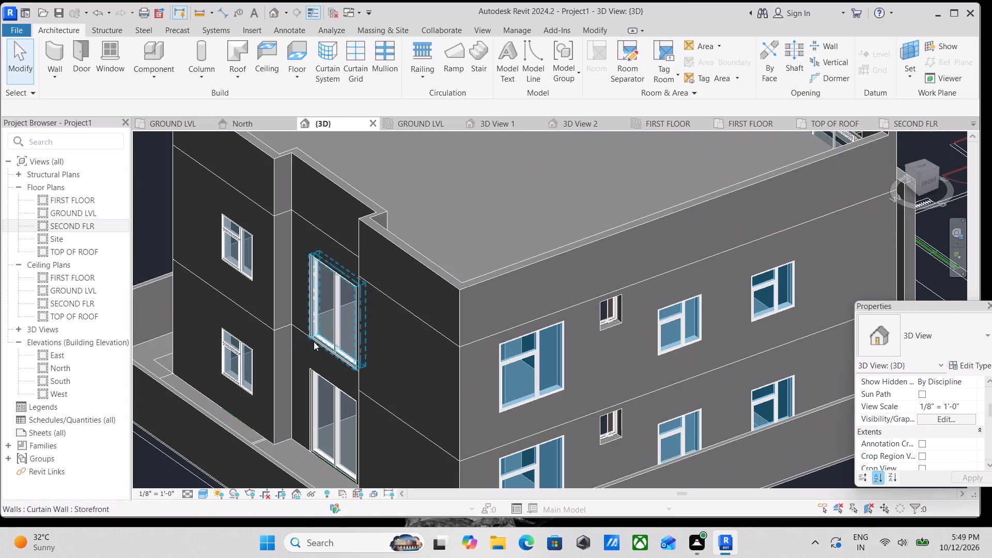
{"action": "scroll", "coordinate": [327, 397], "scroll_direction": "down", "scroll_amount": 3}
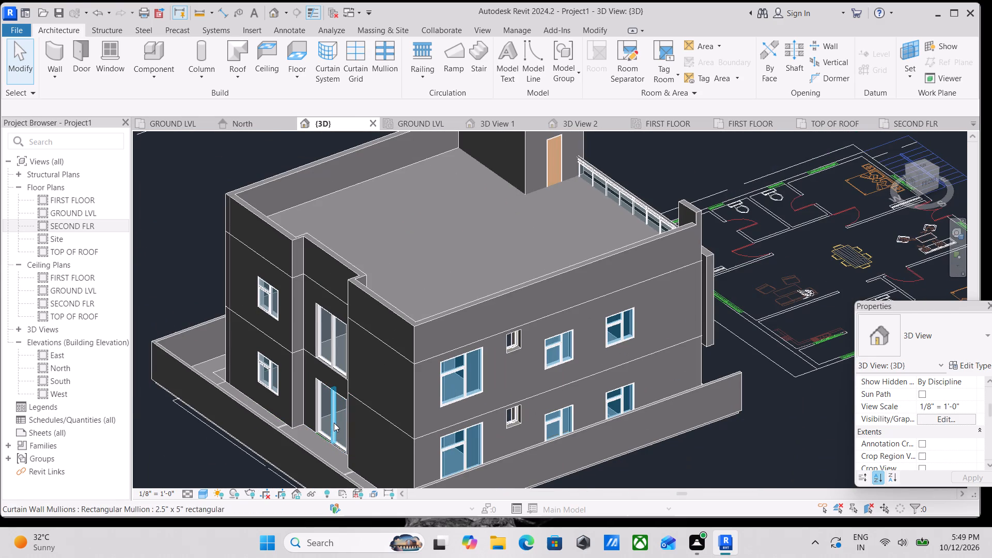
Inspect the ground-floor Storefront 2 curtain wall, checking its available wall types and instance properties.
{"action": "left_click", "coordinate": [334, 423]}
{"action": "scroll", "coordinate": [334, 423], "scroll_direction": "up", "scroll_amount": 4}
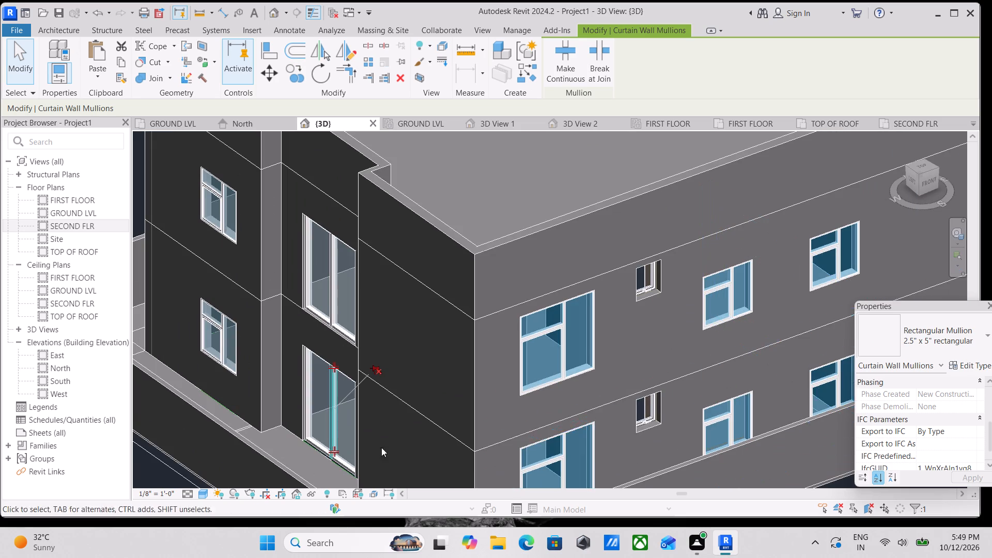
{"action": "scroll", "coordinate": [342, 439], "scroll_direction": "up", "scroll_amount": 3}
{"action": "key", "text": "Escape"}
{"action": "left_click", "coordinate": [342, 436]}
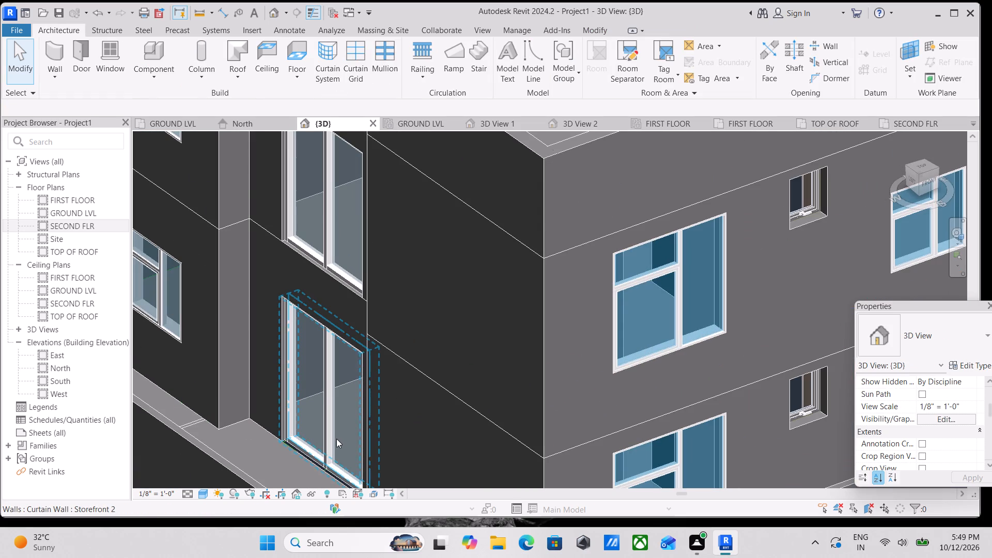
{"action": "left_click", "coordinate": [336, 439]}
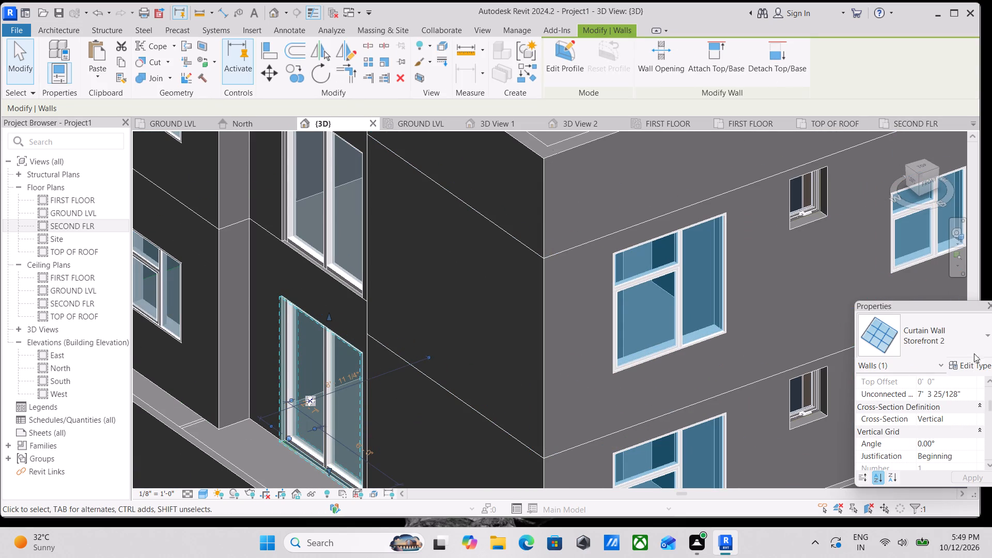
{"action": "left_click", "coordinate": [975, 342]}
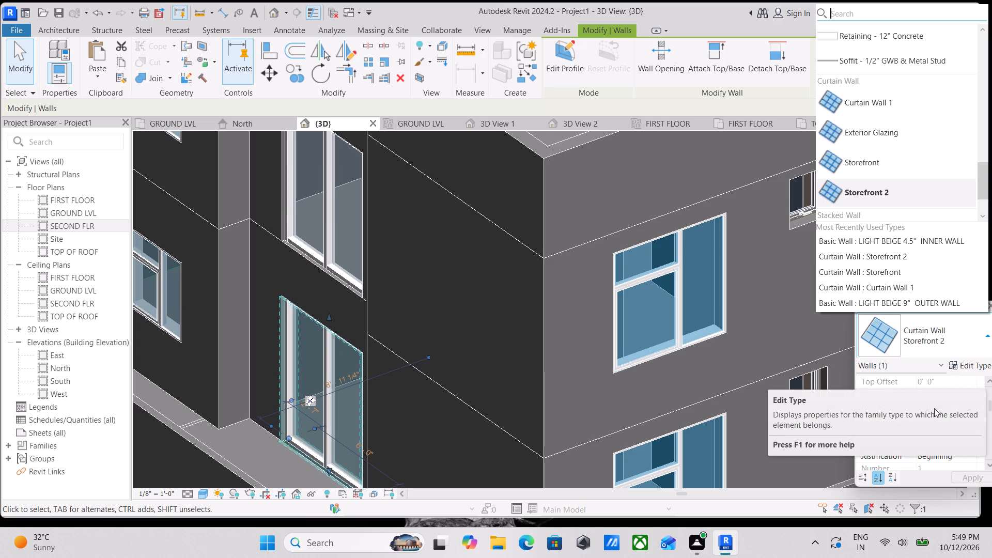
{"action": "scroll", "coordinate": [940, 450], "scroll_direction": "down", "scroll_amount": 2}
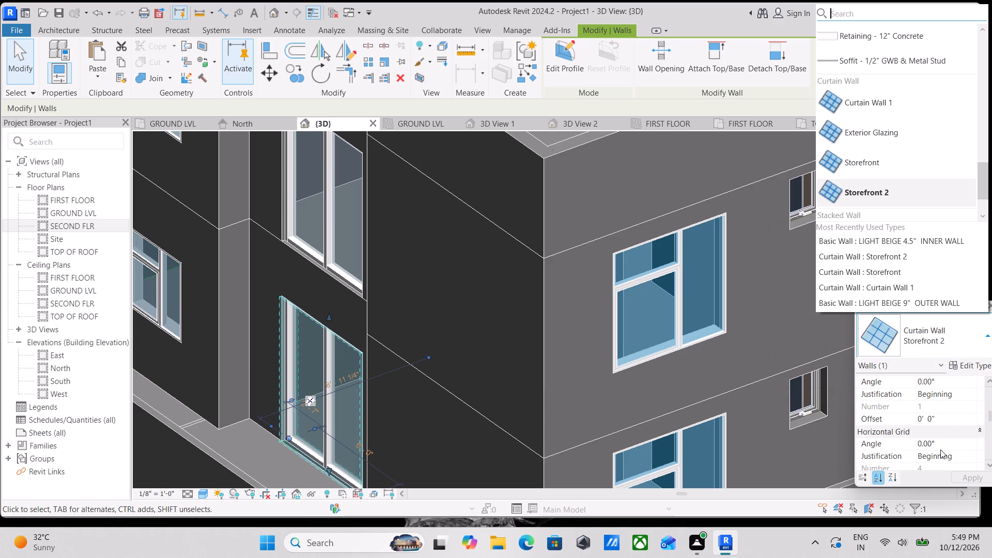
{"action": "scroll", "coordinate": [940, 450], "scroll_direction": "down", "scroll_amount": 8}
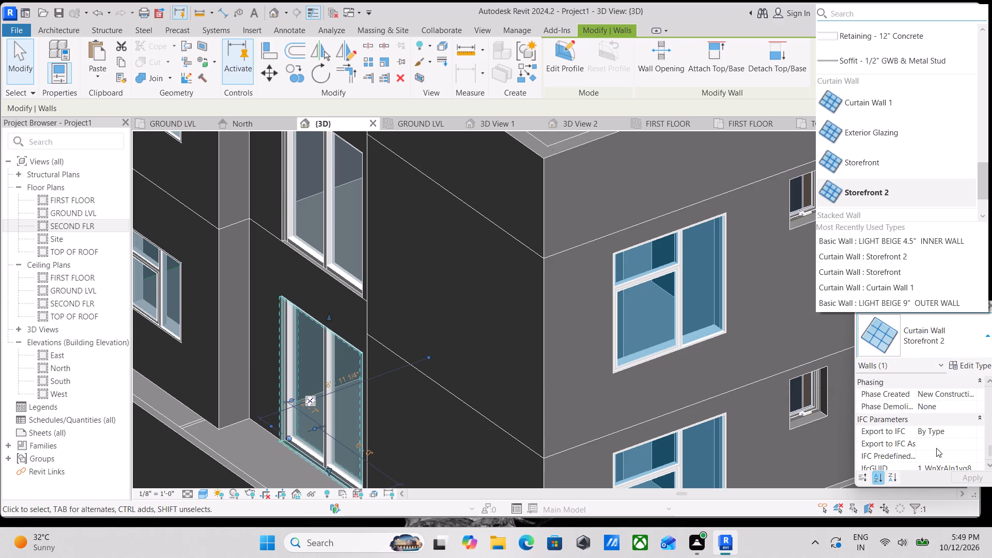
{"action": "scroll", "coordinate": [934, 446], "scroll_direction": "down", "scroll_amount": 4}
{"action": "key", "text": "Escape"}
{"action": "scroll", "coordinate": [882, 409], "scroll_direction": "up", "scroll_amount": 3}
{"action": "key", "text": "Escape"}
{"action": "scroll", "coordinate": [515, 345], "scroll_direction": "down", "scroll_amount": 5}
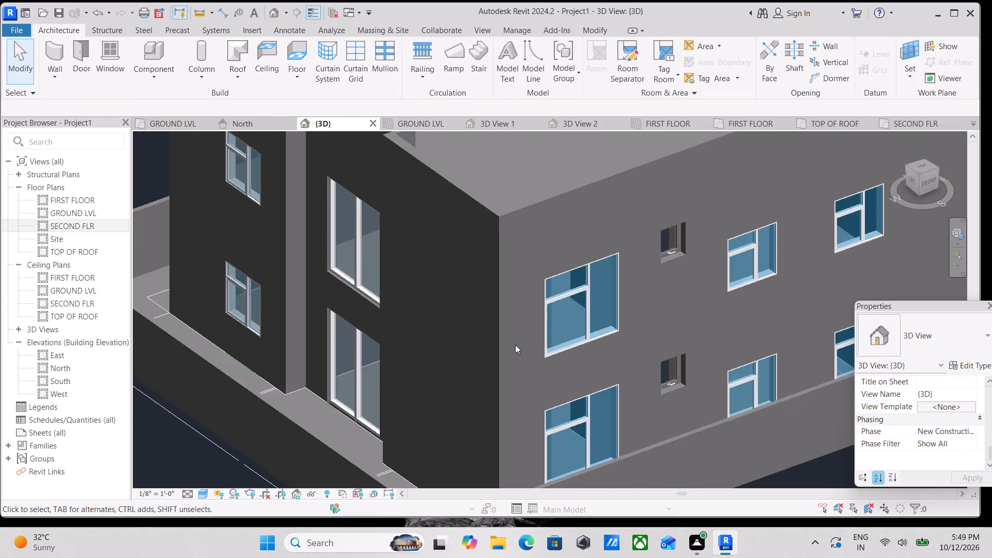
{"action": "scroll", "coordinate": [521, 346], "scroll_direction": "down", "scroll_amount": 3}
{"action": "key", "text": "Escape"}
Review the exterior from several sides, checking the boundary wall, roof, balconies, vertical fins and front entrance.
{"action": "middle_click_drag", "start_coordinate": [595, 374], "coordinate": [423, 342], "text": "shift"}
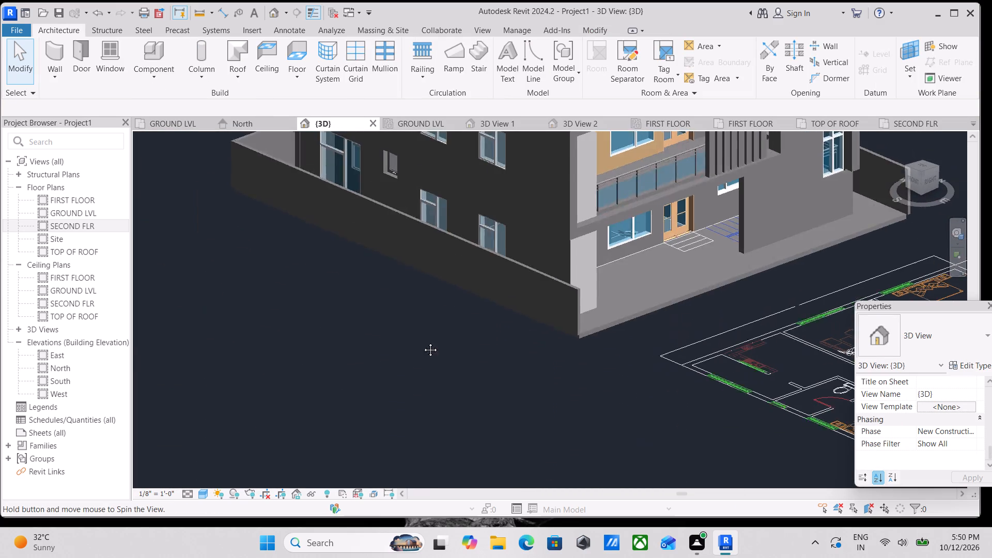
{"action": "middle_click_drag", "start_coordinate": [423, 342], "coordinate": [422, 342], "text": "shift"}
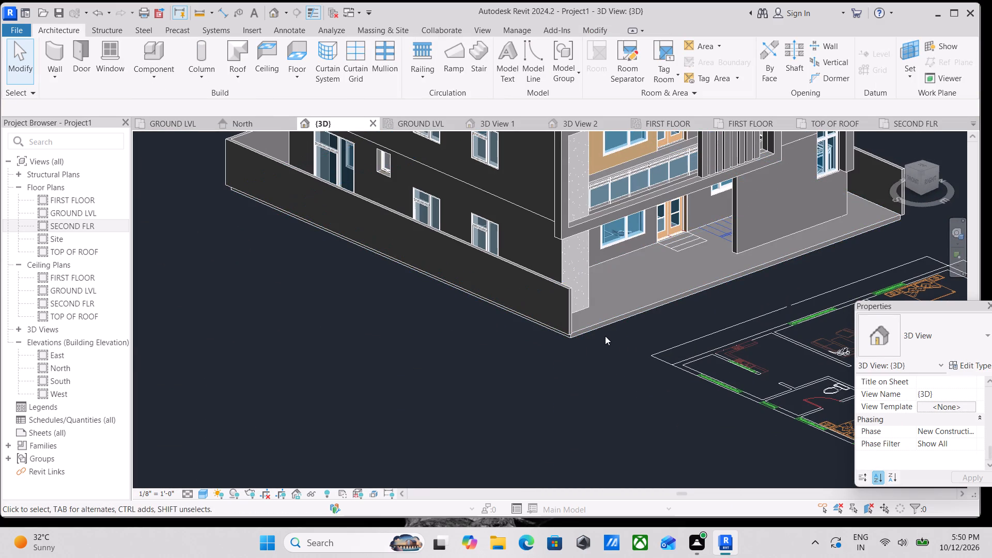
{"action": "middle_click_drag", "start_coordinate": [608, 336], "coordinate": [522, 305], "text": "shift"}
{"action": "middle_click_drag", "start_coordinate": [646, 290], "coordinate": [625, 341]}
{"action": "middle_click_drag", "start_coordinate": [588, 333], "coordinate": [583, 411], "text": "shift"}
{"action": "scroll", "coordinate": [582, 411], "scroll_direction": "down", "scroll_amount": 1, "text": "shift"}
{"action": "middle_click_drag", "start_coordinate": [536, 291], "coordinate": [569, 373]}
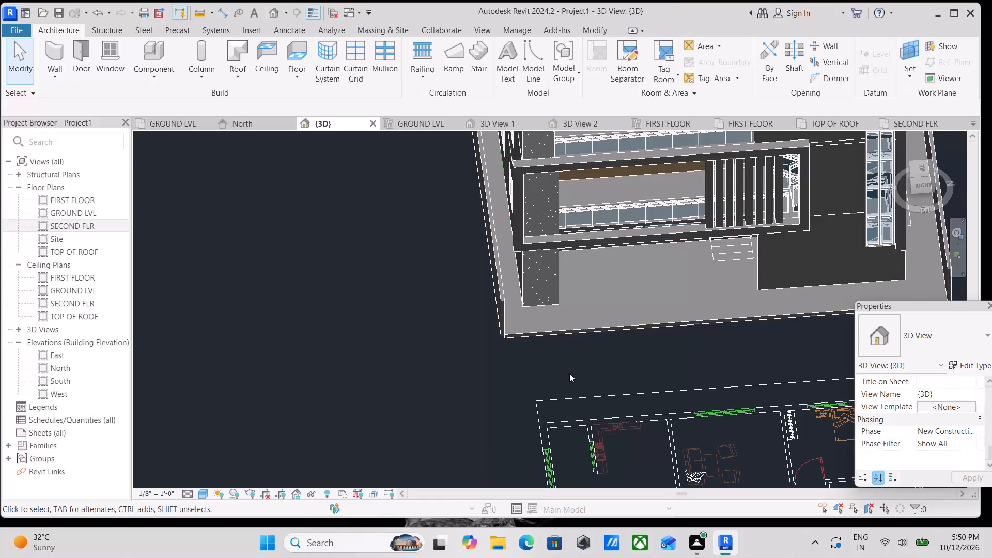
{"action": "middle_click_drag", "start_coordinate": [628, 370], "coordinate": [577, 377]}
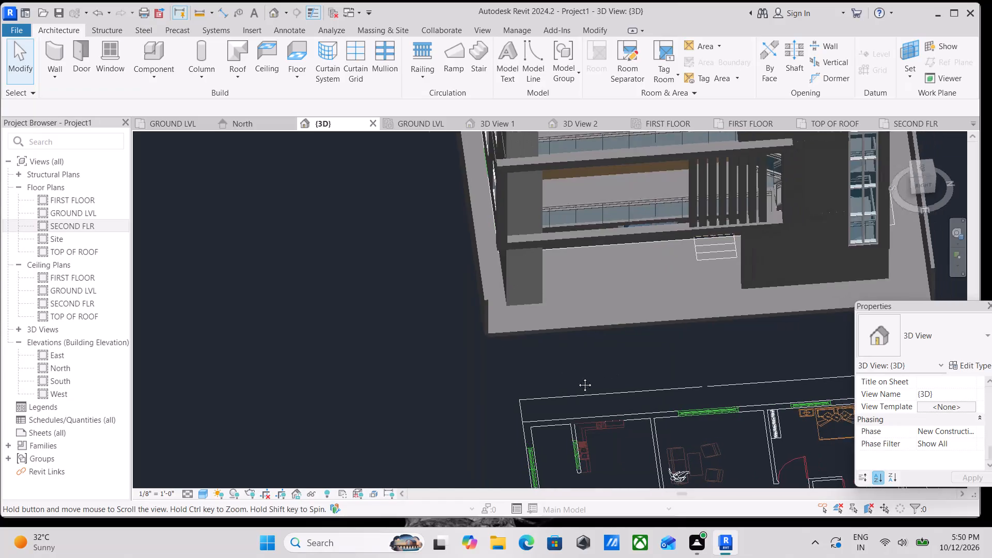
{"action": "middle_click_drag", "start_coordinate": [577, 377], "coordinate": [500, 407]}
{"action": "scroll", "coordinate": [596, 382], "scroll_direction": "down", "scroll_amount": 2}
{"action": "middle_click_drag", "start_coordinate": [596, 382], "coordinate": [506, 439]}
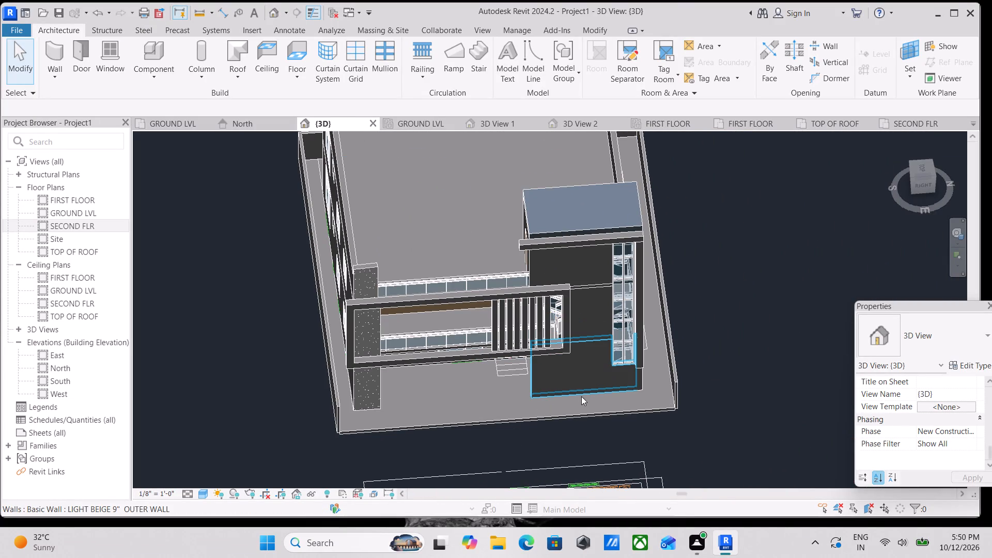
{"action": "middle_click_drag", "start_coordinate": [650, 382], "coordinate": [619, 325]}
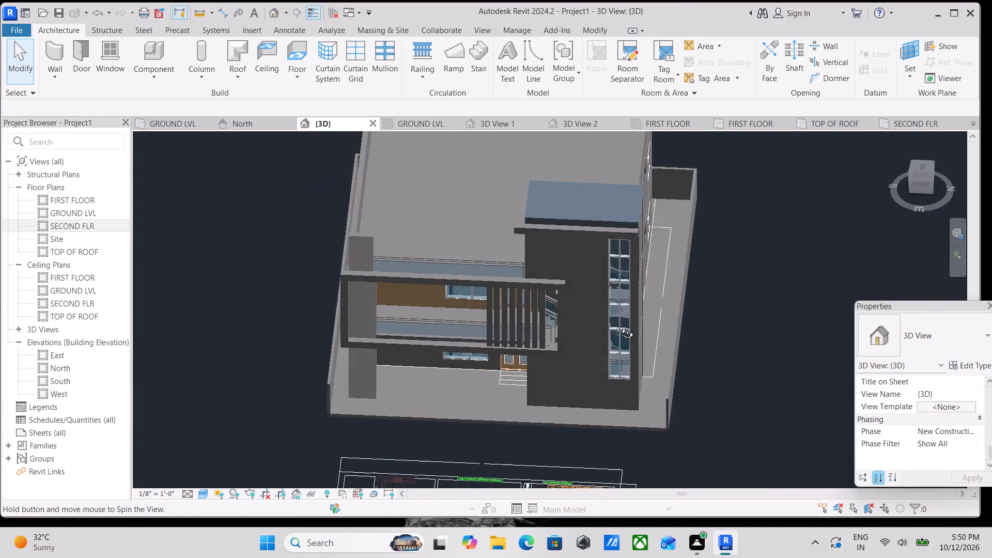
{"action": "middle_click_drag", "start_coordinate": [619, 325], "coordinate": [413, 288]}
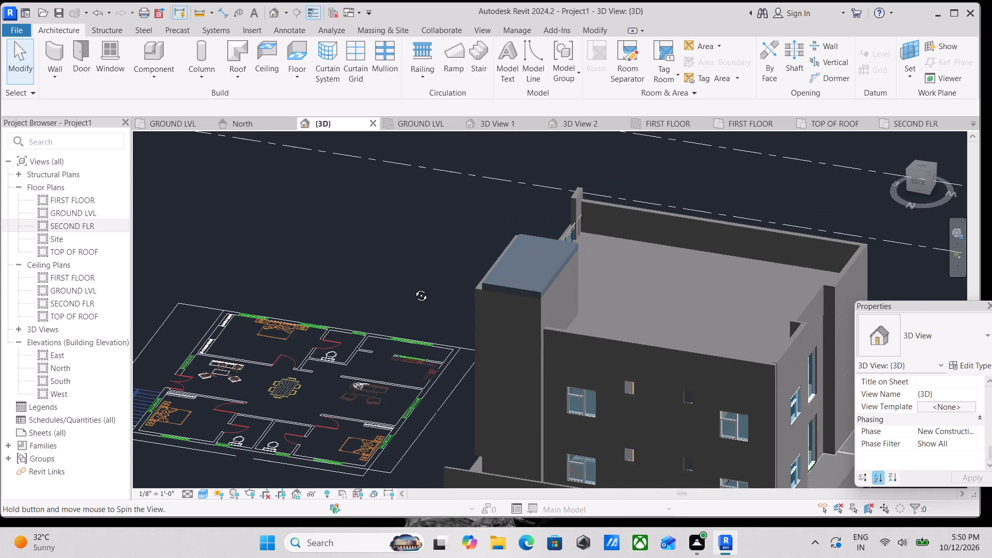
{"action": "middle_click_drag", "start_coordinate": [413, 288], "coordinate": [652, 294]}
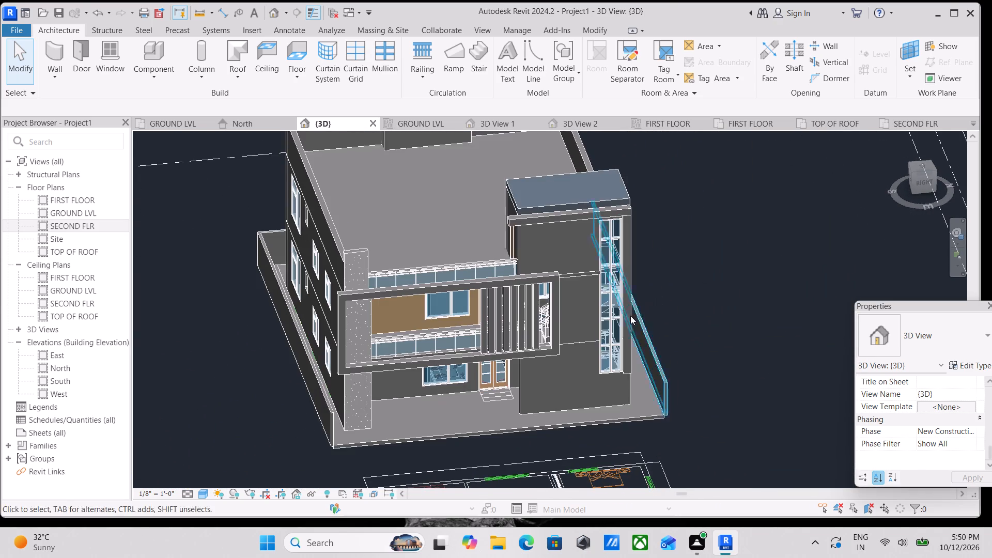
{"action": "scroll", "coordinate": [544, 378], "scroll_direction": "up", "scroll_amount": 2}
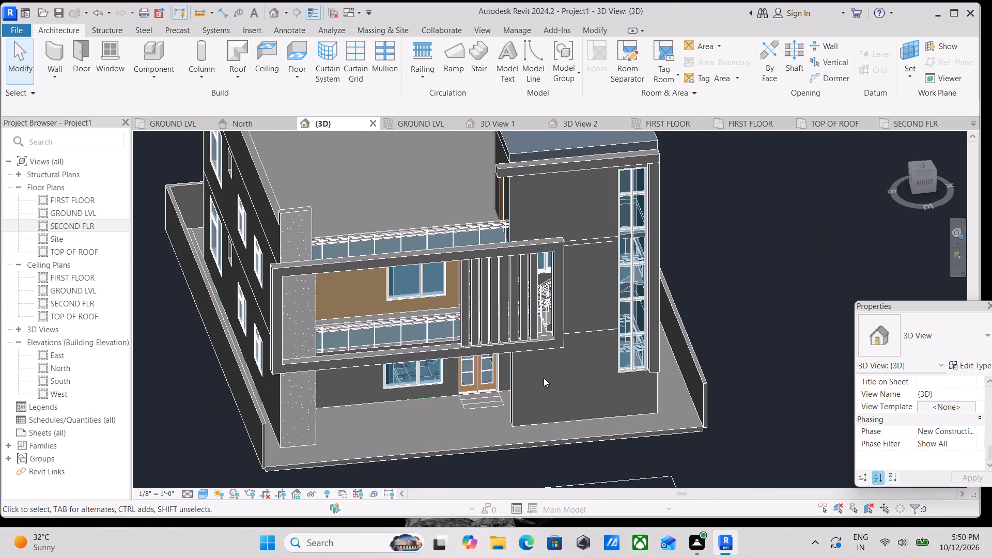
{"action": "middle_click_drag", "start_coordinate": [553, 373], "coordinate": [541, 302], "text": "shift"}
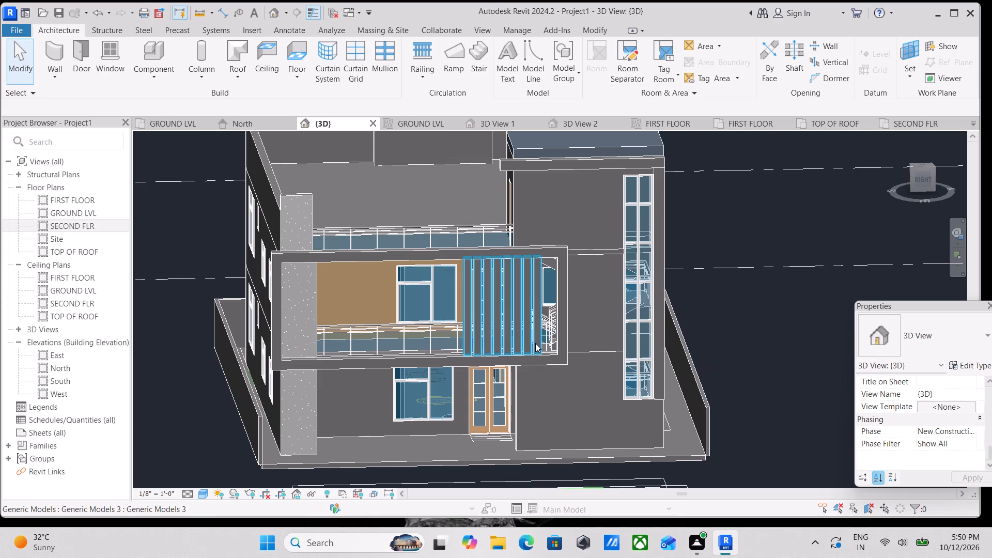
{"action": "scroll", "coordinate": [582, 394], "scroll_direction": "up", "scroll_amount": 1}
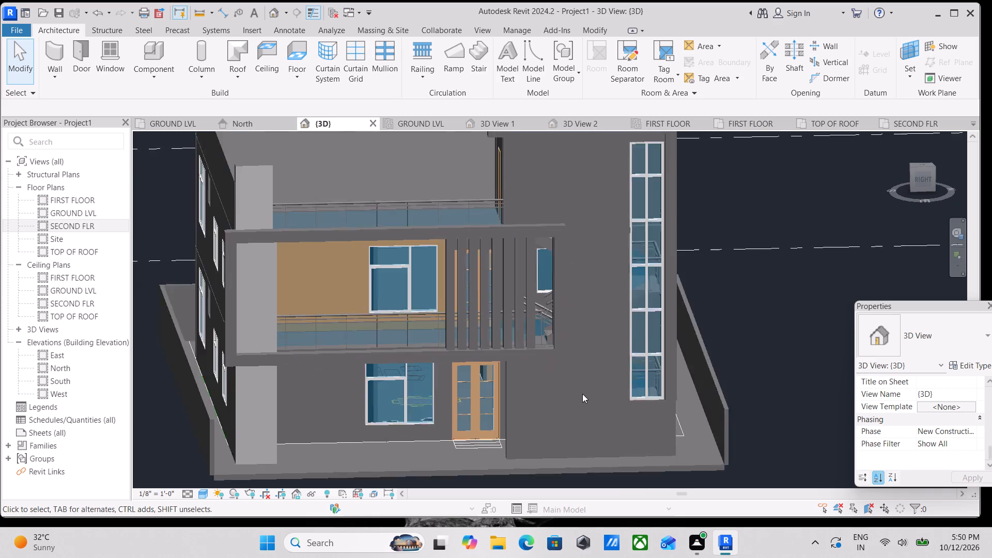
{"action": "scroll", "coordinate": [582, 394], "scroll_direction": "up", "scroll_amount": 1}
{"action": "scroll", "coordinate": [566, 397], "scroll_direction": "down", "scroll_amount": 1}
{"action": "middle_click_drag", "start_coordinate": [566, 390], "coordinate": [587, 320]}
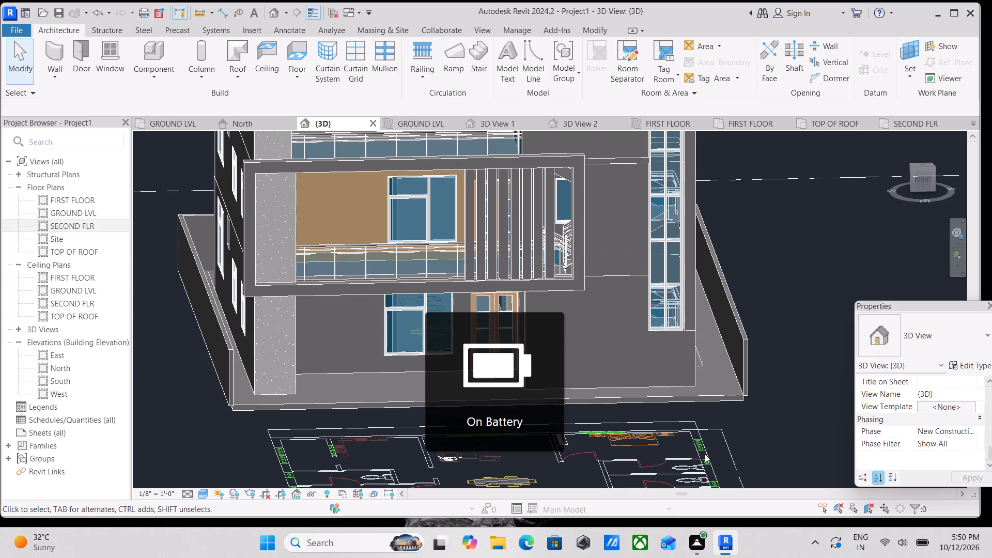
{"action": "scroll", "coordinate": [645, 339], "scroll_direction": "down", "scroll_amount": 4}
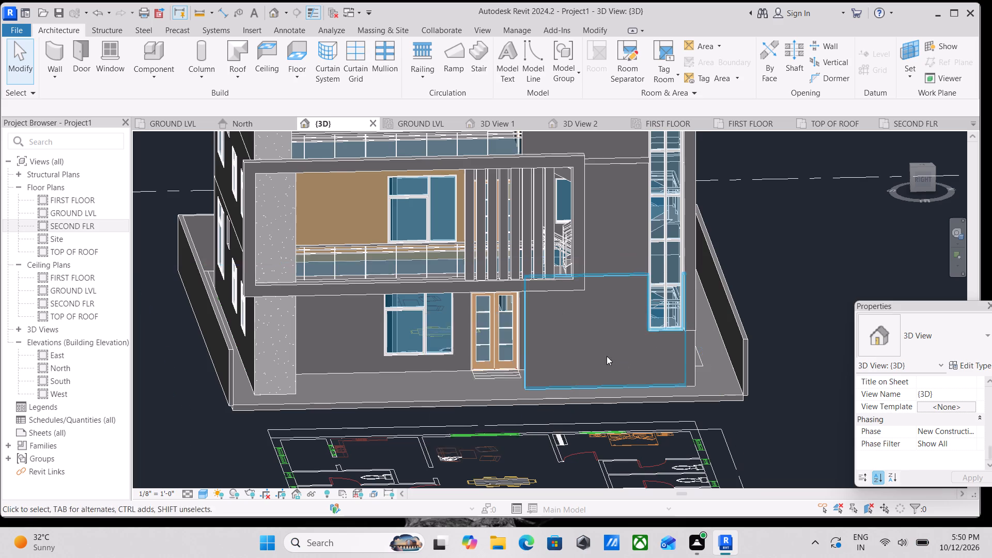
{"action": "scroll", "coordinate": [535, 360], "scroll_direction": "down", "scroll_amount": 1}
{"action": "middle_click_drag", "start_coordinate": [537, 358], "coordinate": [534, 392]}
{"action": "scroll", "coordinate": [497, 313], "scroll_direction": "up", "scroll_amount": 2}
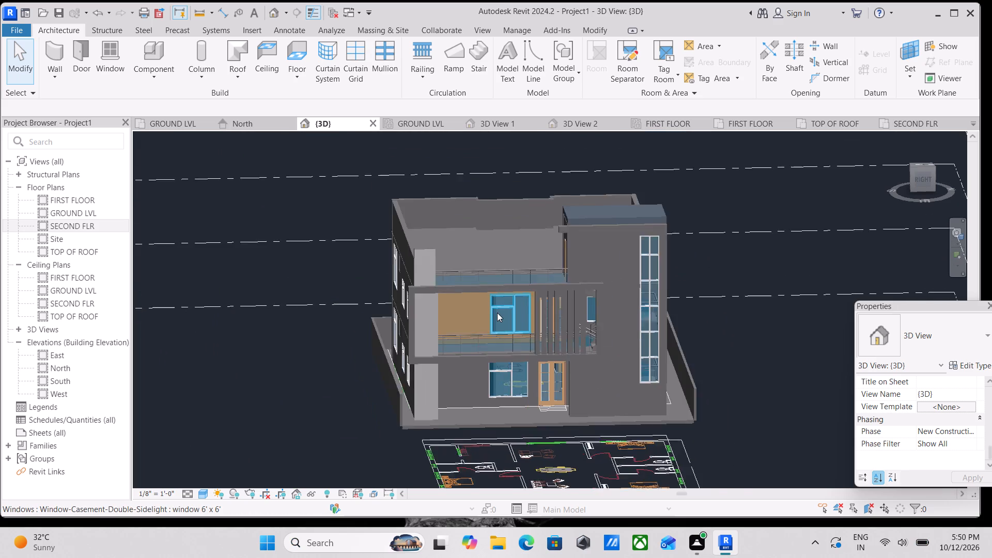
Examine the front facade, main entrance, side elevation and boundary wall from several angles in the 3D view.
{"action": "scroll", "coordinate": [497, 313], "scroll_direction": "up", "scroll_amount": 1}
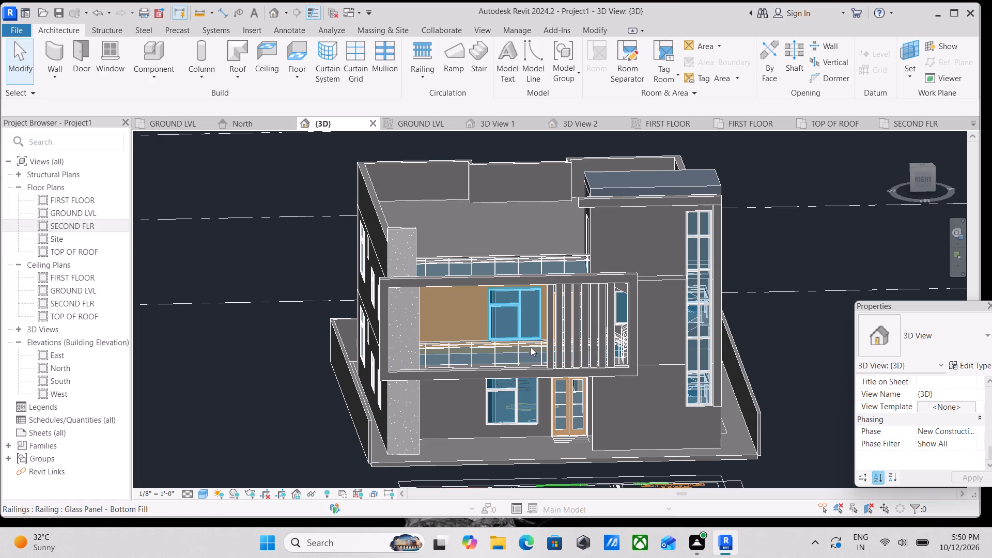
{"action": "middle_click_drag", "start_coordinate": [539, 355], "coordinate": [534, 315]}
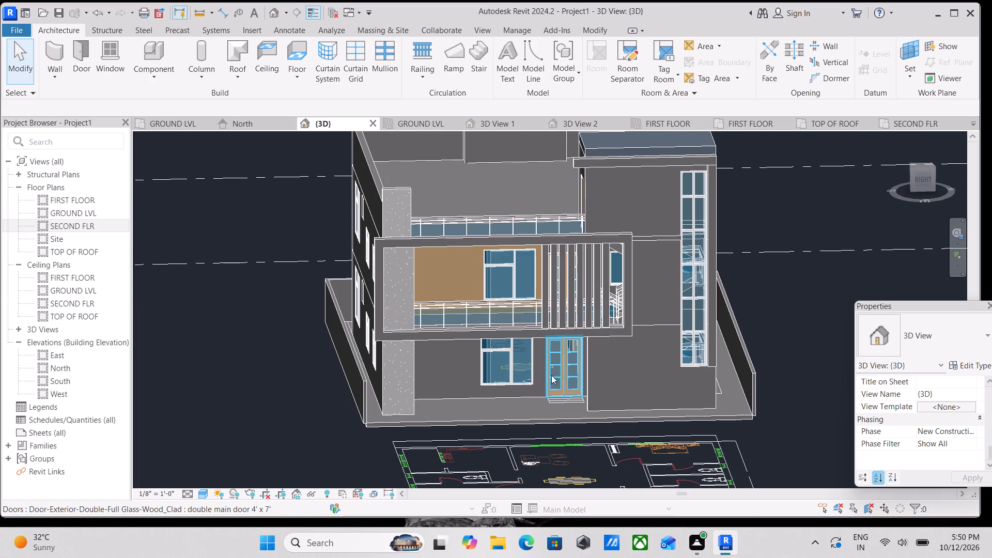
{"action": "scroll", "coordinate": [571, 378], "scroll_direction": "up", "scroll_amount": 1}
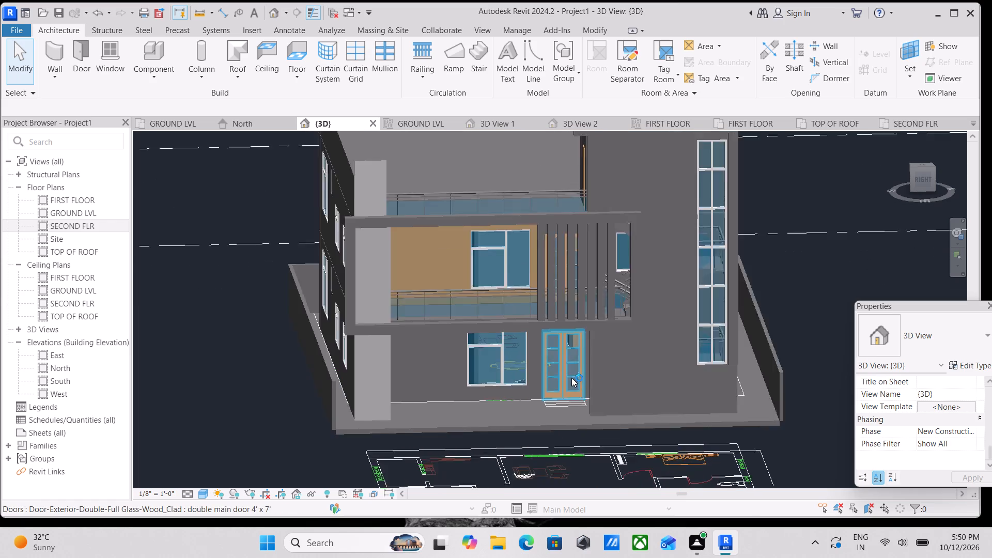
{"action": "scroll", "coordinate": [571, 378], "scroll_direction": "up", "scroll_amount": 2}
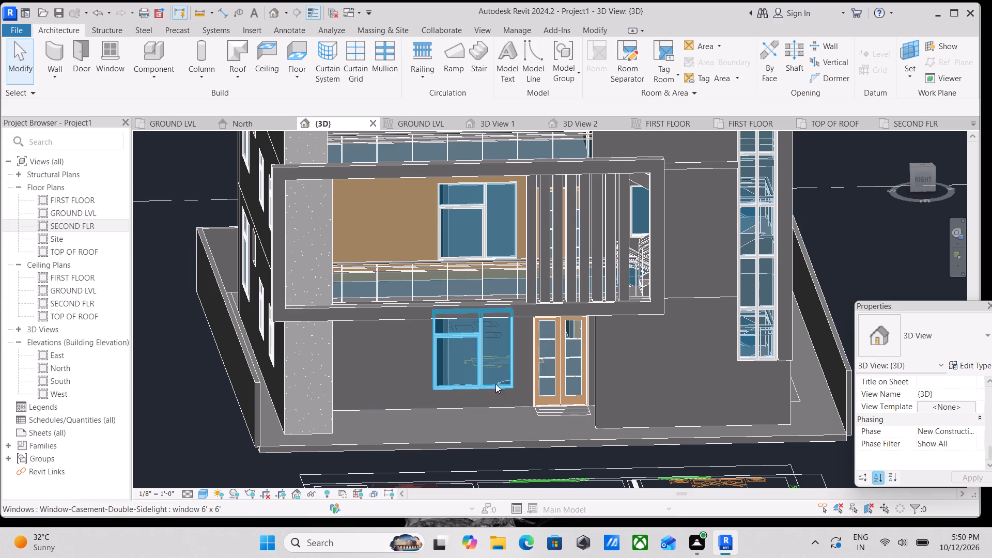
{"action": "scroll", "coordinate": [534, 395], "scroll_direction": "down", "scroll_amount": 1}
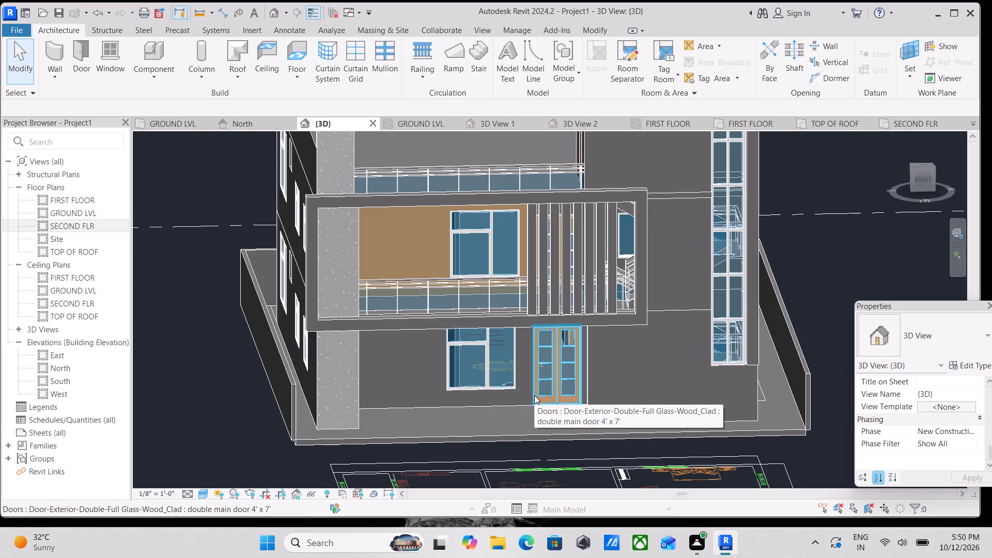
{"action": "scroll", "coordinate": [713, 365], "scroll_direction": "up", "scroll_amount": 2}
{"action": "scroll", "coordinate": [713, 365], "scroll_direction": "down", "scroll_amount": 3}
{"action": "middle_click_drag", "start_coordinate": [713, 365], "coordinate": [629, 373]}
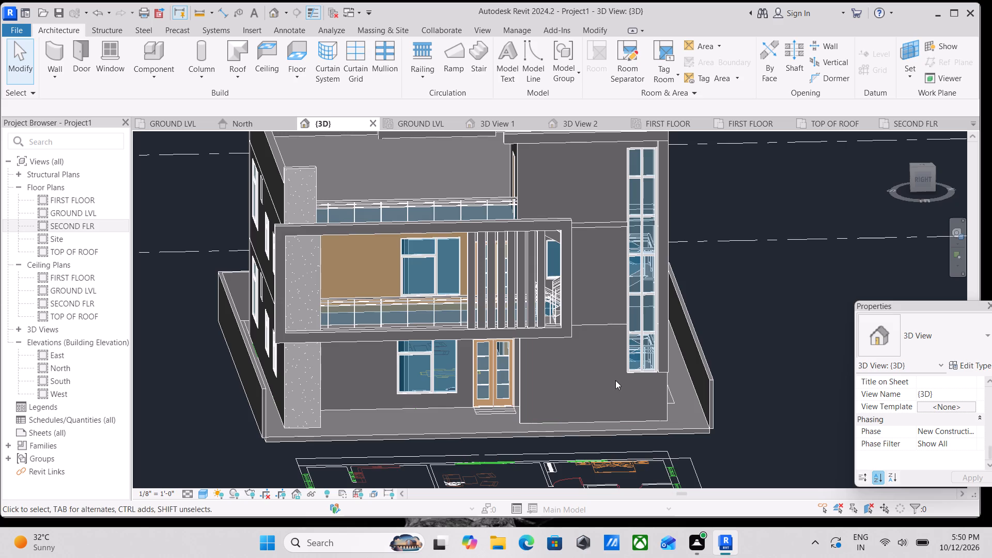
{"action": "middle_click_drag", "start_coordinate": [615, 380], "coordinate": [554, 410], "text": "shift"}
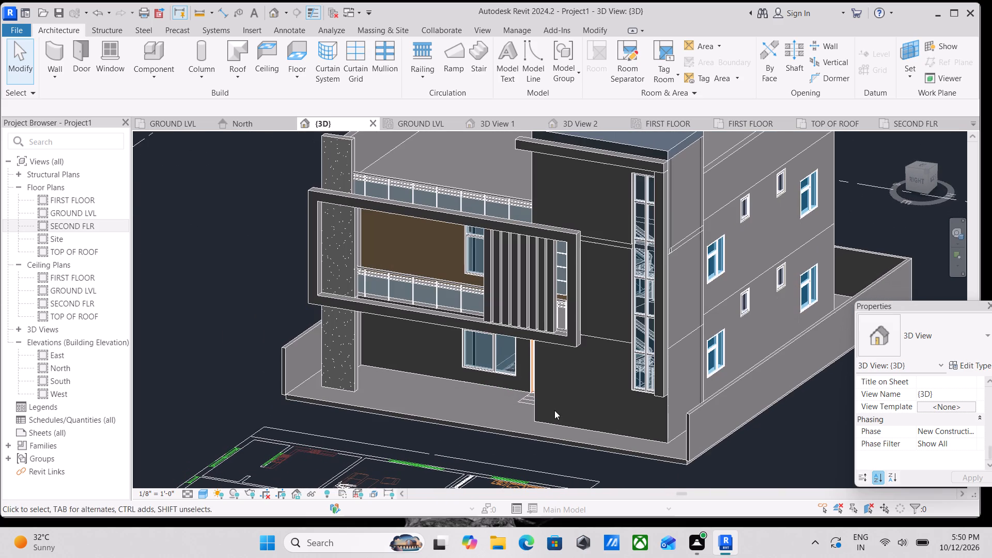
{"action": "middle_click_drag", "start_coordinate": [642, 396], "coordinate": [864, 327], "text": "shift"}
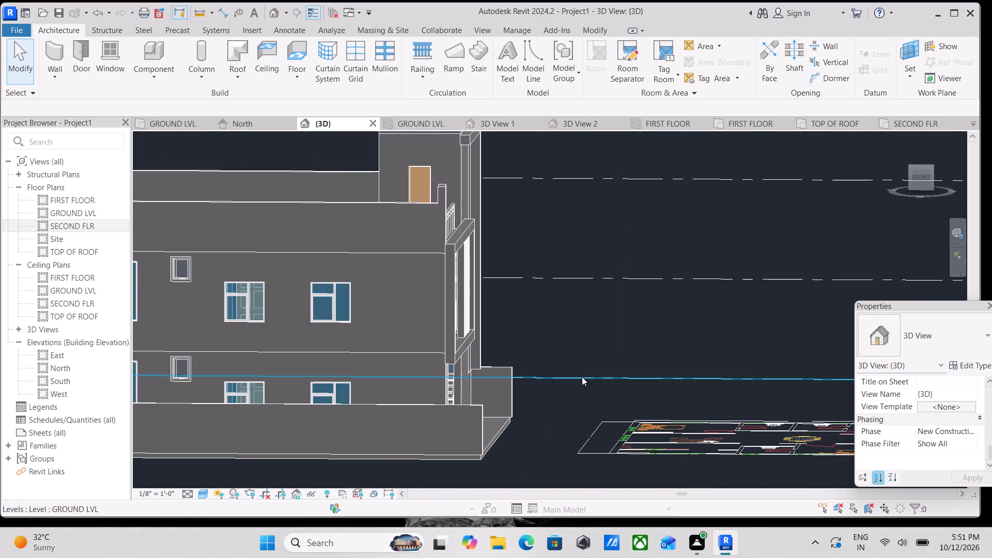
{"action": "middle_click_drag", "start_coordinate": [582, 377], "coordinate": [638, 420], "text": "shift"}
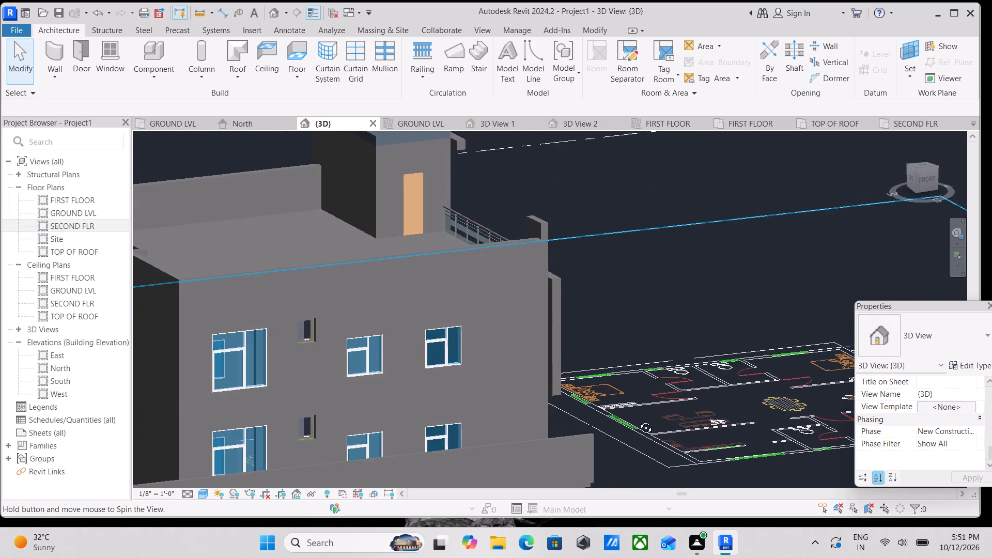
{"action": "middle_click_drag", "start_coordinate": [638, 420], "coordinate": [347, 404], "text": "shift"}
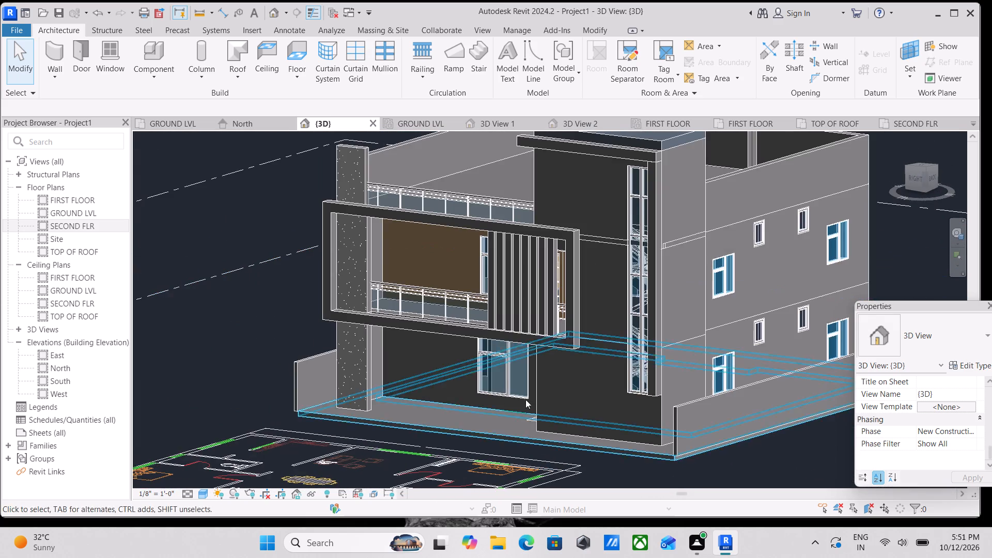
{"action": "scroll", "coordinate": [579, 404], "scroll_direction": "down", "scroll_amount": 1}
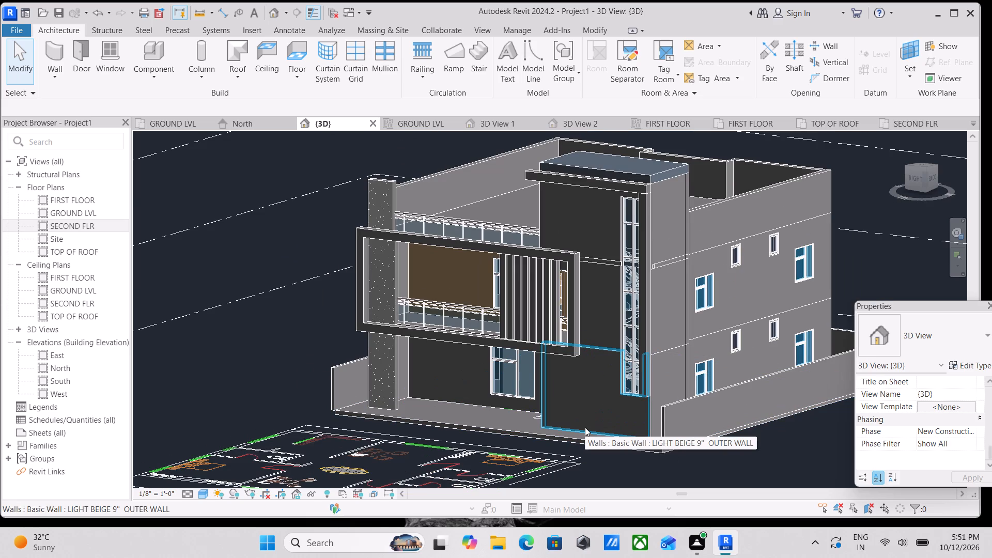
{"action": "middle_click_drag", "start_coordinate": [585, 427], "coordinate": [654, 399], "text": "shift"}
{"action": "scroll", "coordinate": [592, 254], "scroll_direction": "up", "scroll_amount": 3}
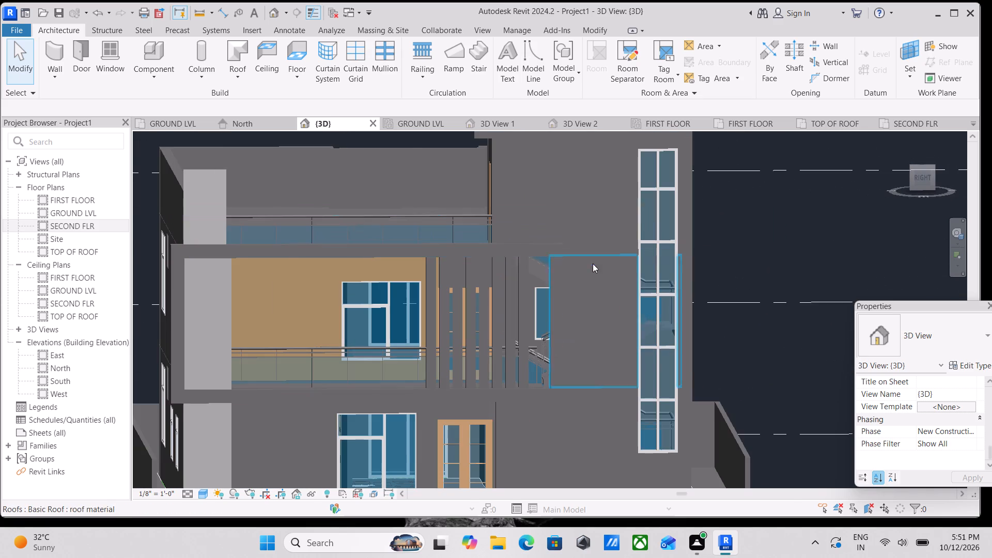
Set the 3D view's visual style to Realistic and examine the facade materials, balcony and roof from several angles.
{"action": "left_click", "coordinate": [202, 494]}
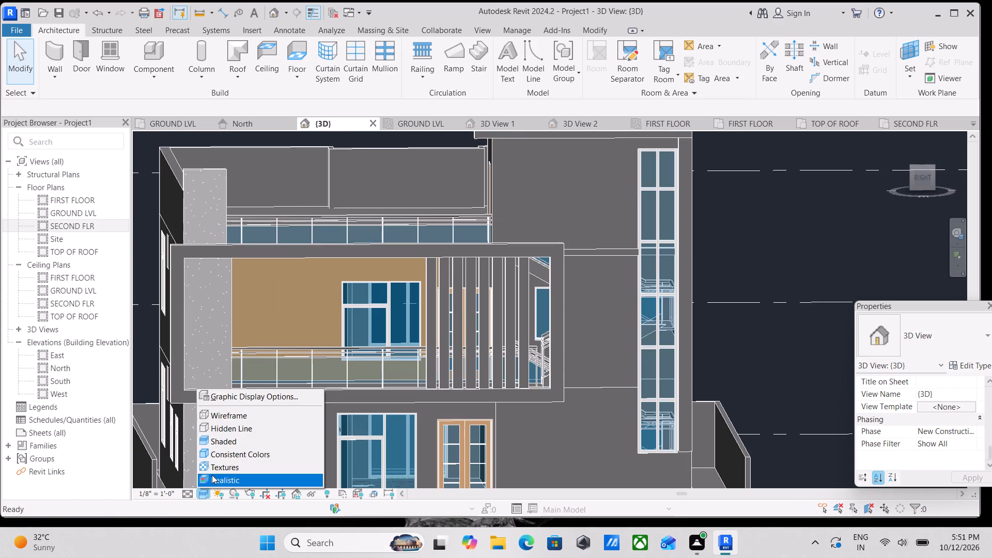
{"action": "left_click", "coordinate": [212, 479]}
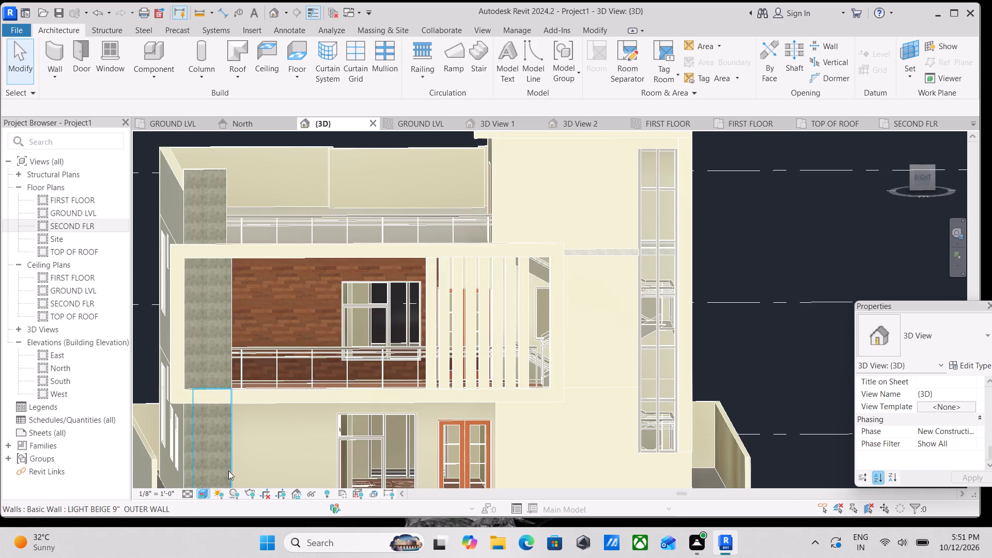
{"action": "scroll", "coordinate": [264, 458], "scroll_direction": "down", "scroll_amount": 2}
{"action": "scroll", "coordinate": [362, 453], "scroll_direction": "down", "scroll_amount": 1}
{"action": "middle_click_drag", "start_coordinate": [362, 453], "coordinate": [382, 482], "text": "shift"}
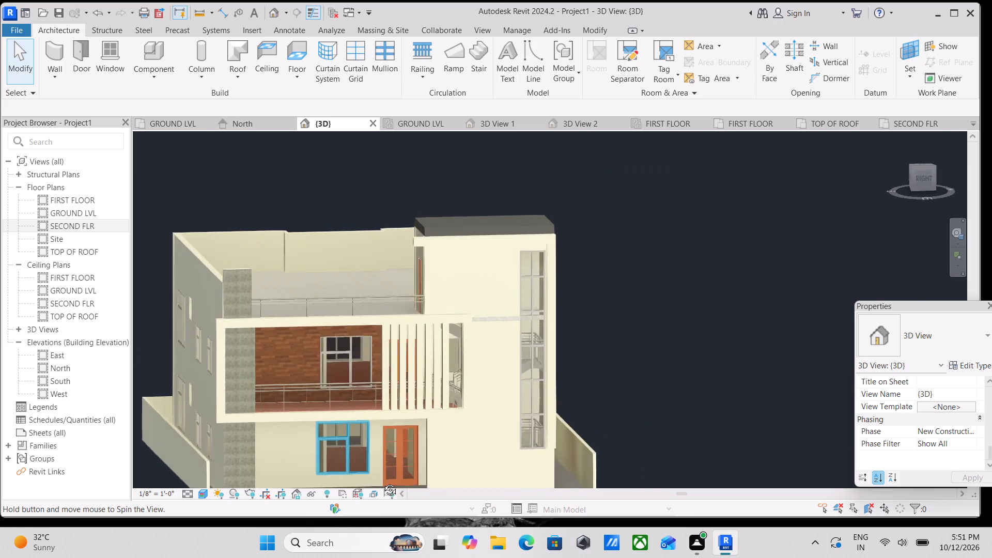
{"action": "middle_click_drag", "start_coordinate": [382, 482], "coordinate": [320, 475], "text": "shift"}
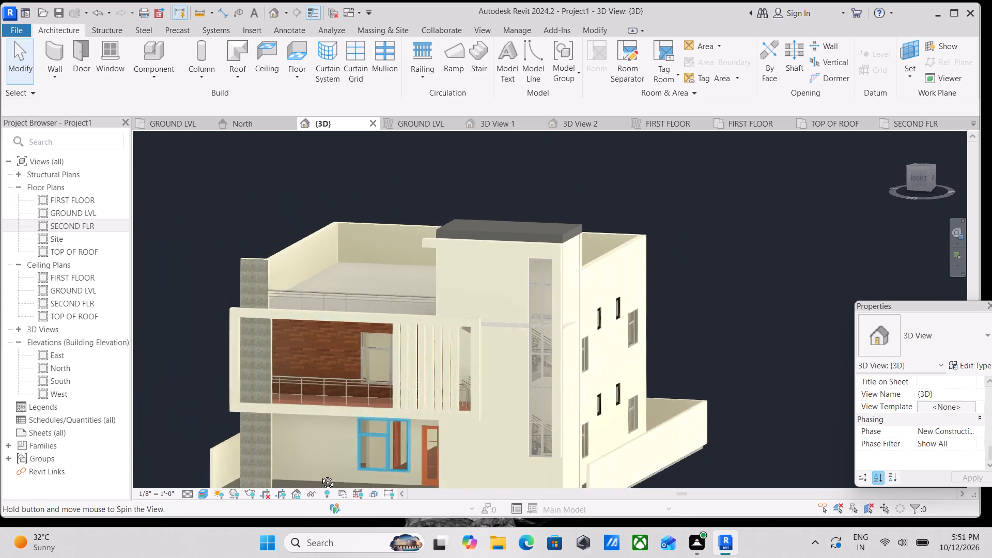
{"action": "middle_click_drag", "start_coordinate": [320, 475], "coordinate": [315, 477], "text": "shift"}
{"action": "middle_click_drag", "start_coordinate": [458, 407], "coordinate": [498, 470], "text": "shift"}
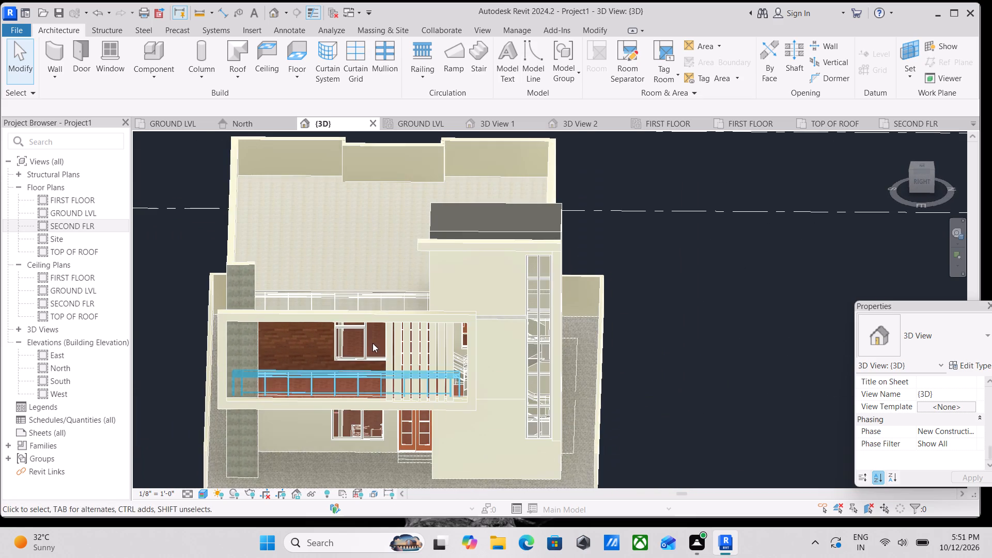
{"action": "middle_click_drag", "start_coordinate": [363, 362], "coordinate": [407, 380], "text": "shift"}
Examine the veranda marble floor in front of the main entrance, including its front edge and the corner column.
{"action": "middle_click_drag", "start_coordinate": [396, 430], "coordinate": [396, 323]}
{"action": "scroll", "coordinate": [396, 324], "scroll_direction": "up", "scroll_amount": 1}
{"action": "scroll", "coordinate": [369, 360], "scroll_direction": "up", "scroll_amount": 4}
{"action": "scroll", "coordinate": [307, 340], "scroll_direction": "up", "scroll_amount": 2}
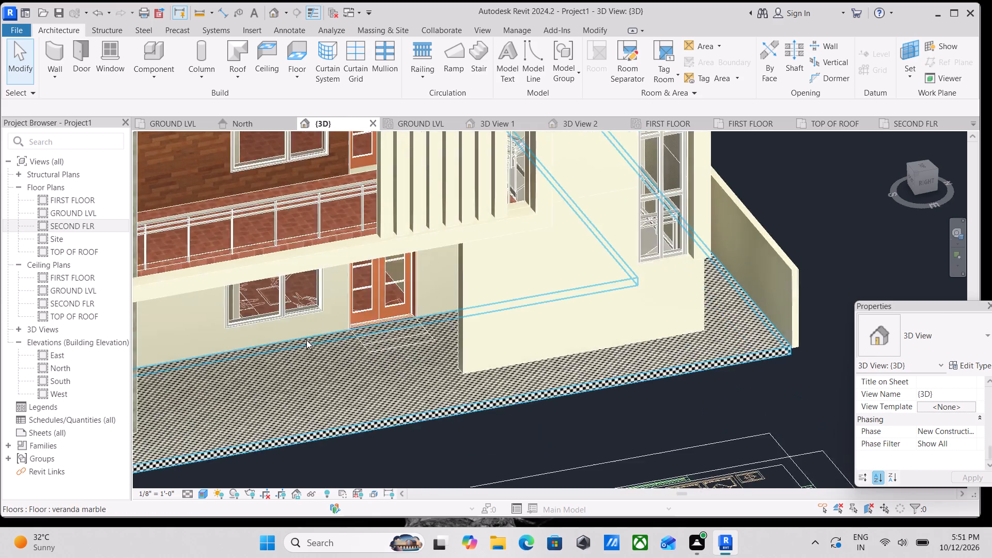
{"action": "scroll", "coordinate": [306, 340], "scroll_direction": "up", "scroll_amount": 1}
{"action": "scroll", "coordinate": [308, 339], "scroll_direction": "down", "scroll_amount": 7}
{"action": "middle_click_drag", "start_coordinate": [347, 346], "coordinate": [377, 302]}
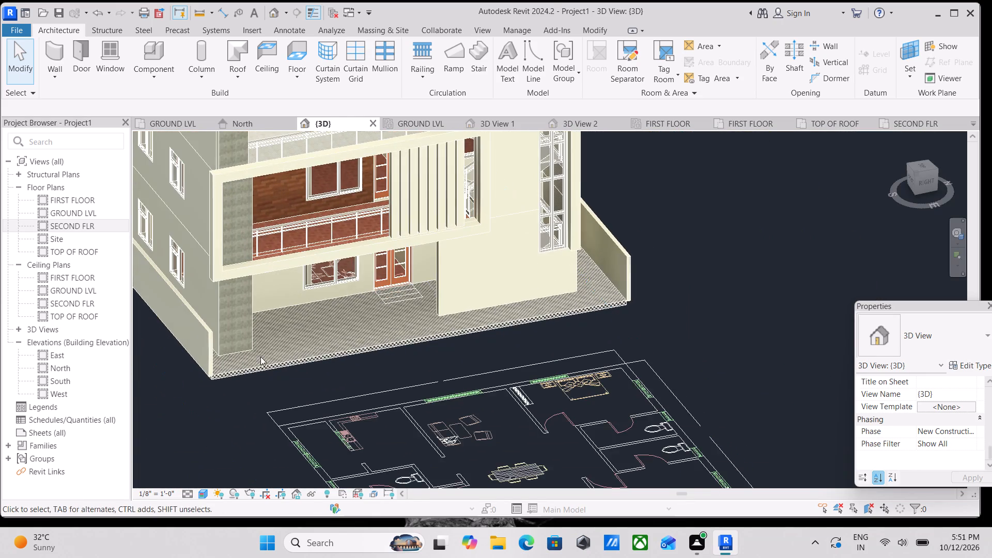
{"action": "scroll", "coordinate": [243, 354], "scroll_direction": "up", "scroll_amount": 3}
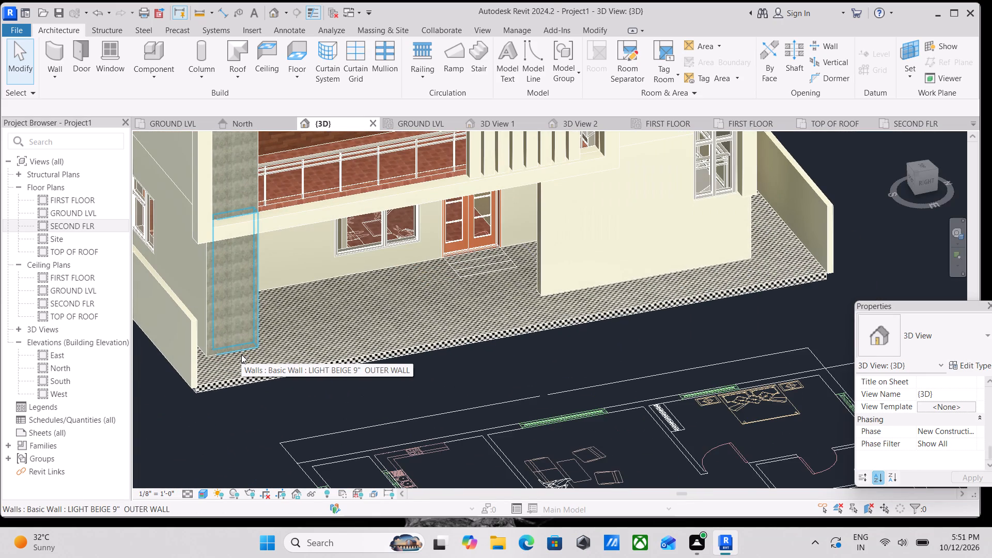
{"action": "scroll", "coordinate": [300, 340], "scroll_direction": "up", "scroll_amount": 3}
{"action": "scroll", "coordinate": [320, 324], "scroll_direction": "down", "scroll_amount": 3}
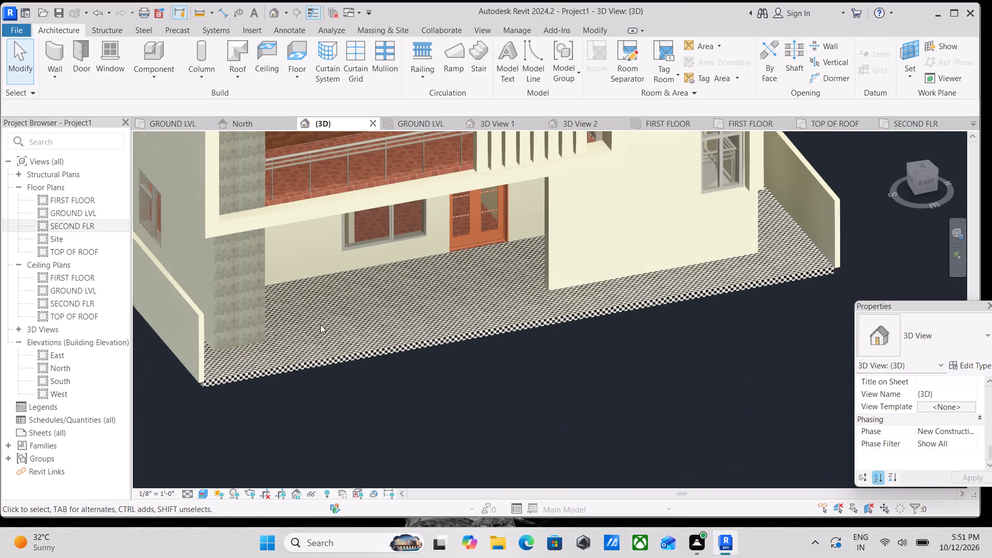
{"action": "middle_click_drag", "start_coordinate": [327, 325], "coordinate": [315, 358]}
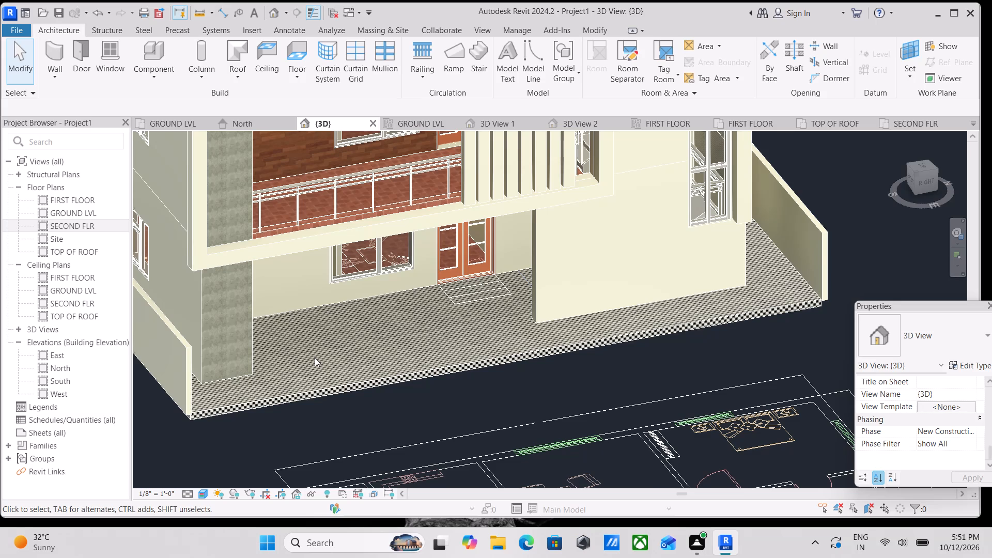
With the view set to Shaded, edit the veranda marble floor's boundary, moving its front edge outward about 4 ft, and finish the sketch.
{"action": "left_click", "coordinate": [398, 381]}
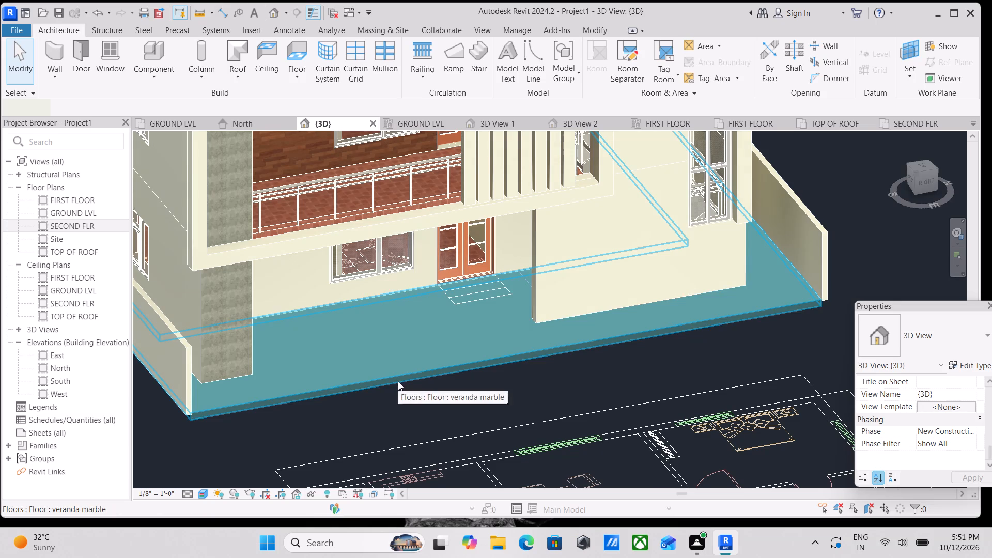
{"action": "left_click", "coordinate": [563, 57]}
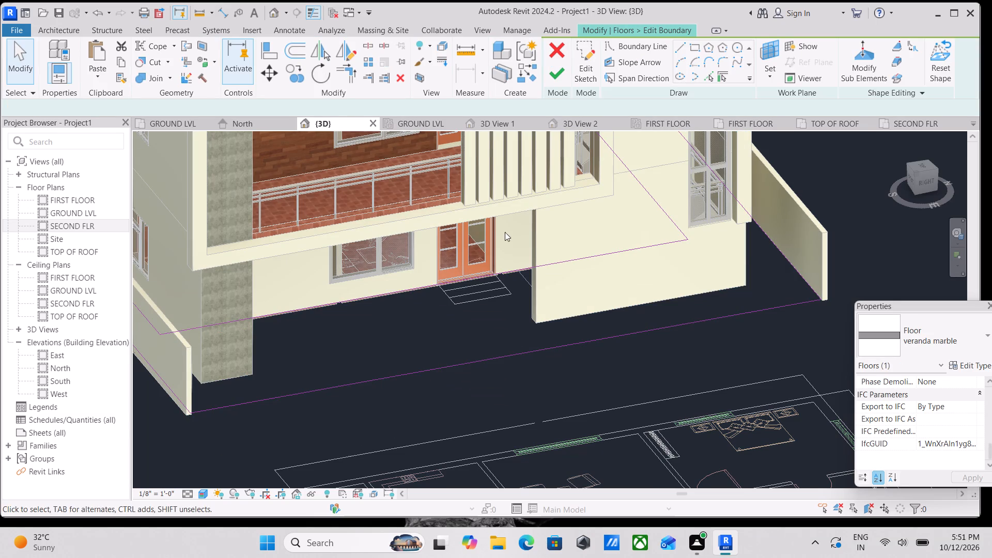
{"action": "left_click", "coordinate": [205, 495]}
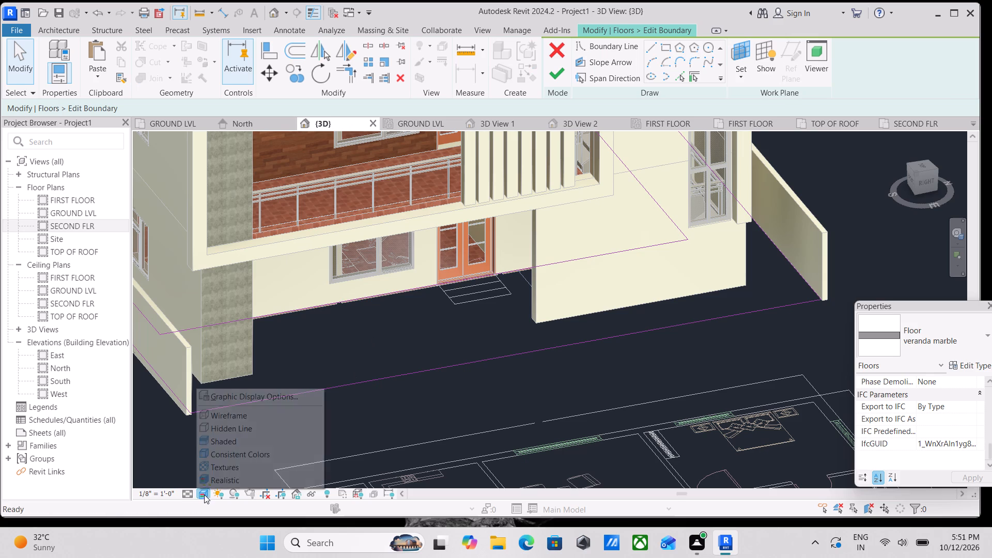
{"action": "left_click", "coordinate": [223, 443]}
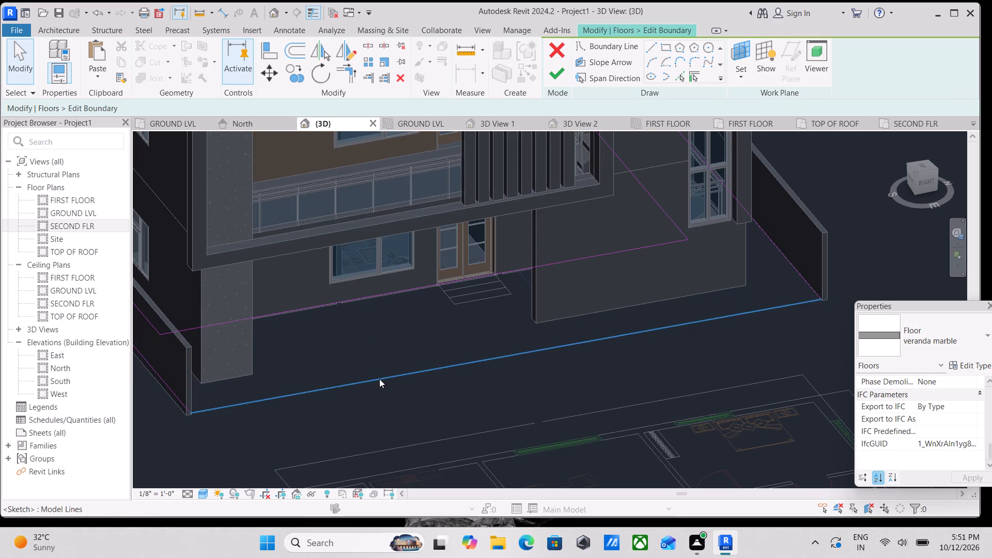
{"action": "left_click", "coordinate": [406, 376]}
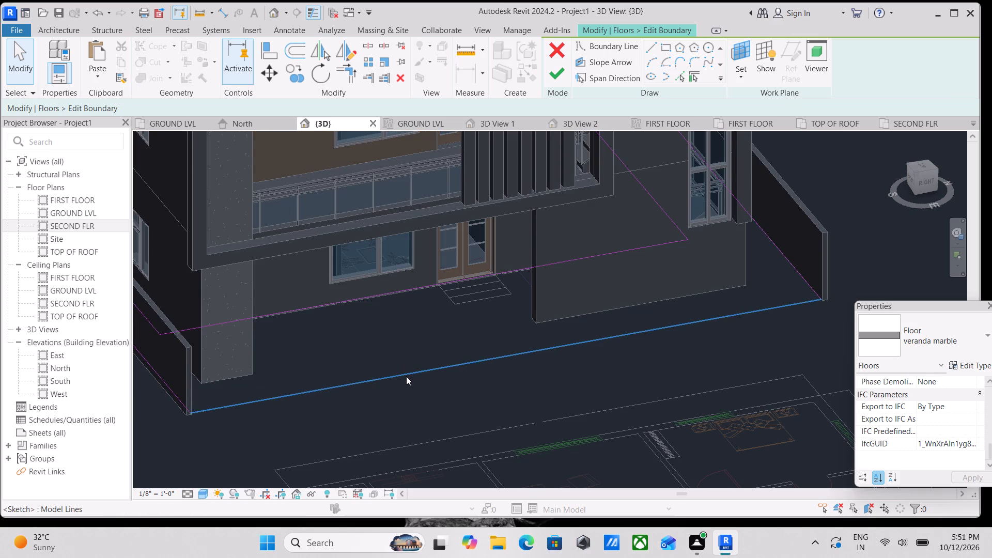
{"action": "right_click", "coordinate": [406, 376]}
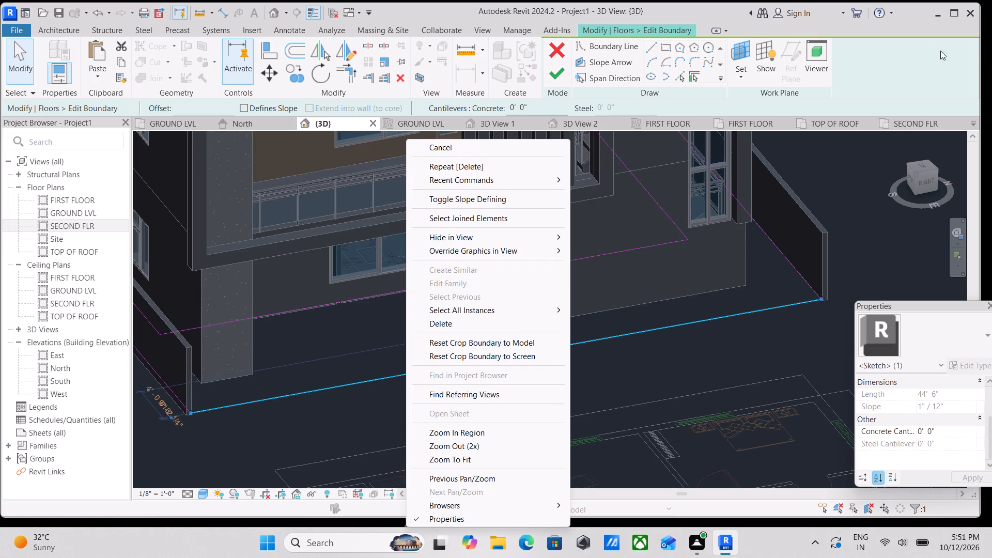
{"action": "left_click", "coordinate": [921, 171]}
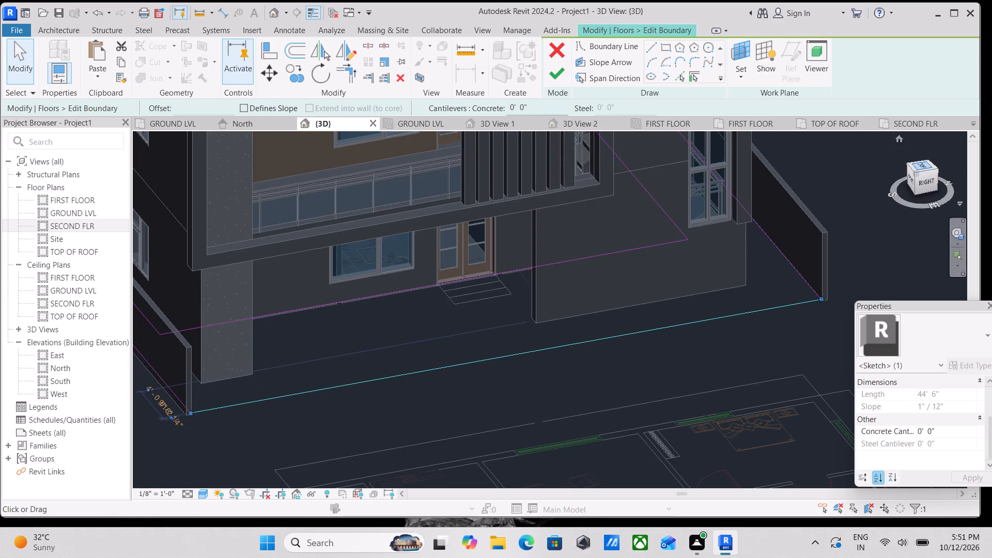
{"action": "left_click", "coordinate": [923, 166]}
{"action": "scroll", "coordinate": [560, 215], "scroll_direction": "up", "scroll_amount": 1}
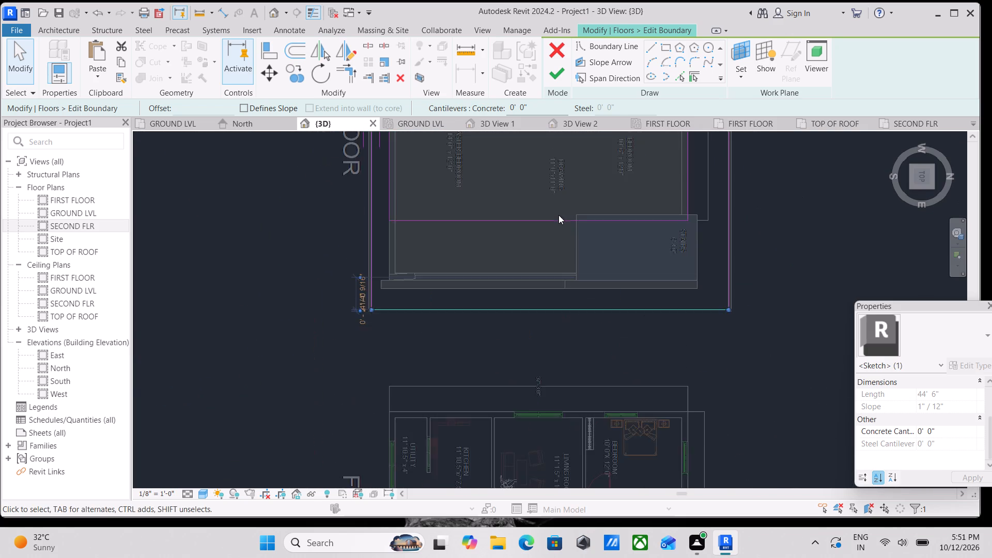
{"action": "scroll", "coordinate": [559, 215], "scroll_direction": "down", "scroll_amount": 1}
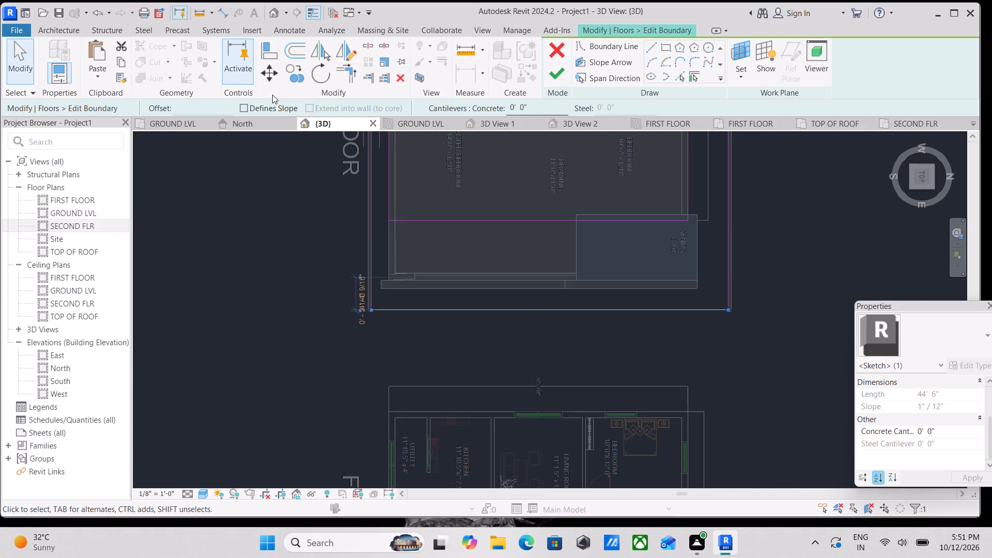
{"action": "left_click", "coordinate": [262, 73]}
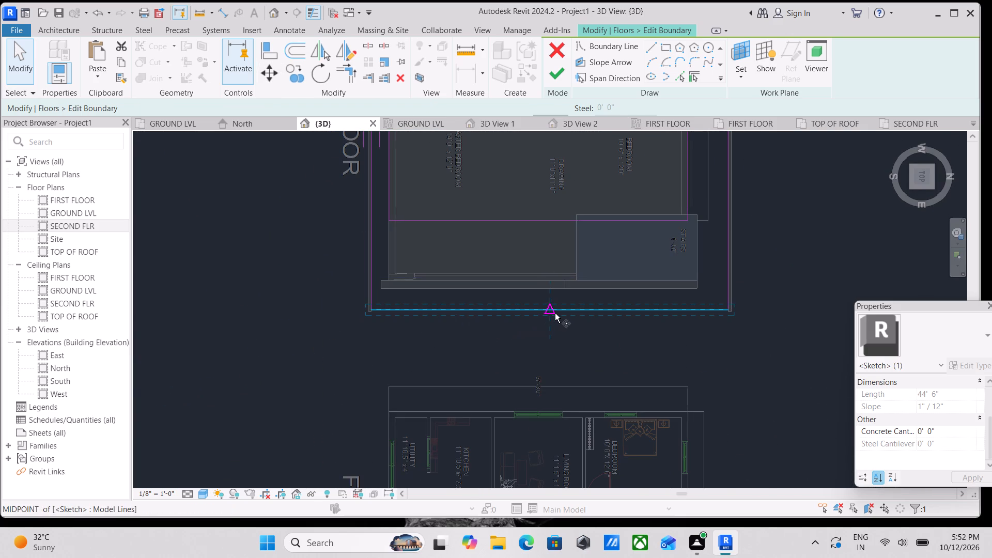
{"action": "left_click", "coordinate": [555, 313]}
{"action": "left_click", "coordinate": [554, 343]}
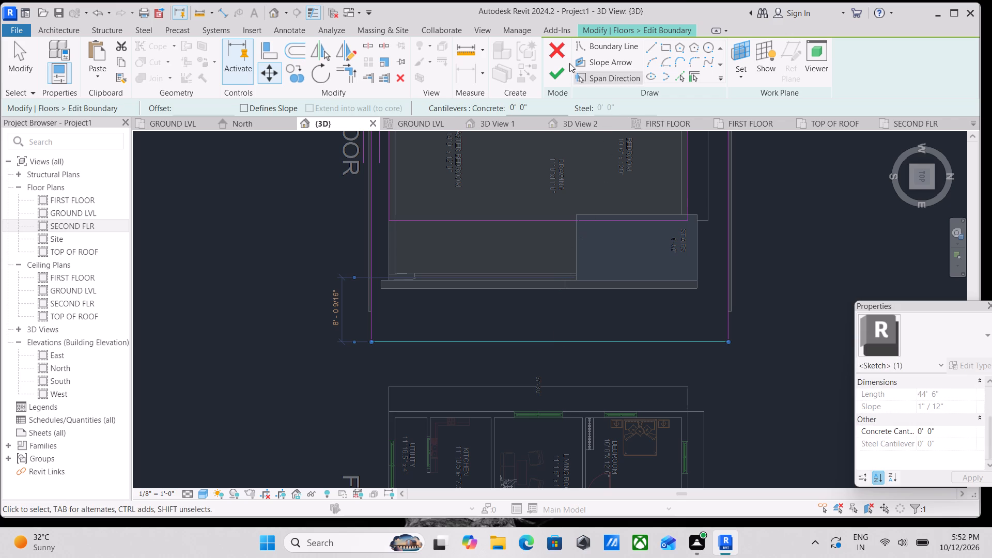
{"action": "left_click", "coordinate": [556, 65]}
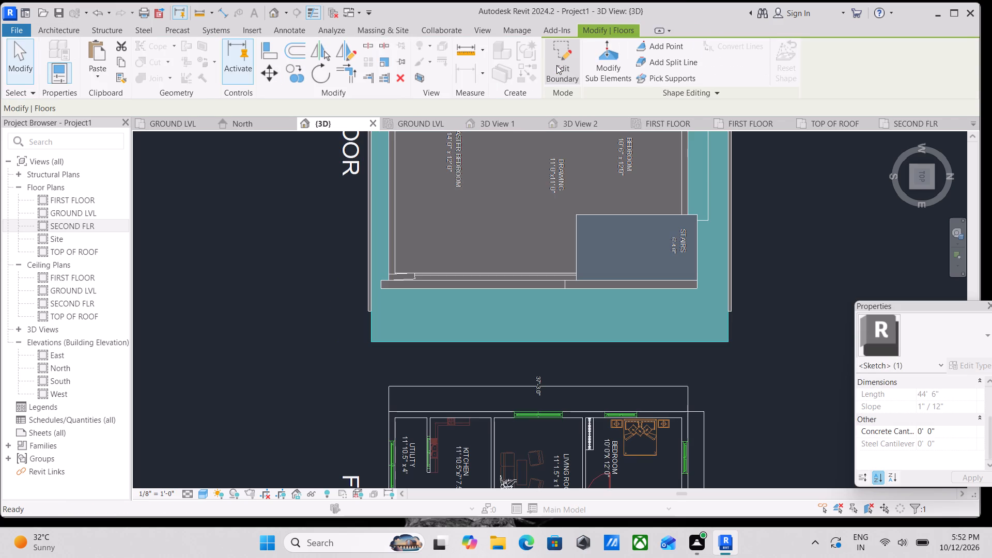
{"action": "key", "text": "Escape"}
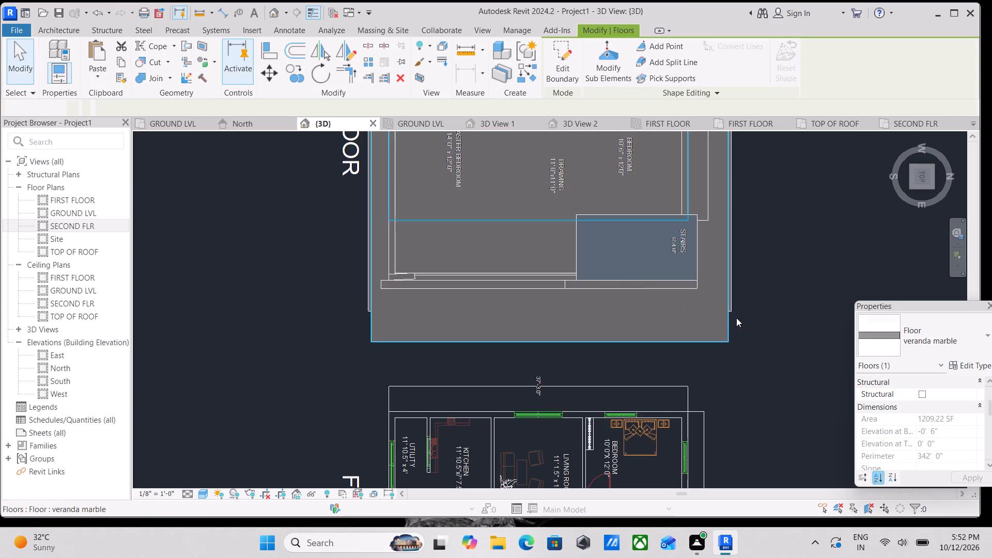
Extend the LIGHT BEIGE 4.5" INNER WALL boundary wall on the north side to the veranda marble floor's new front edge.
{"action": "left_click", "coordinate": [730, 309]}
{"action": "scroll", "coordinate": [733, 327], "scroll_direction": "up", "scroll_amount": 10}
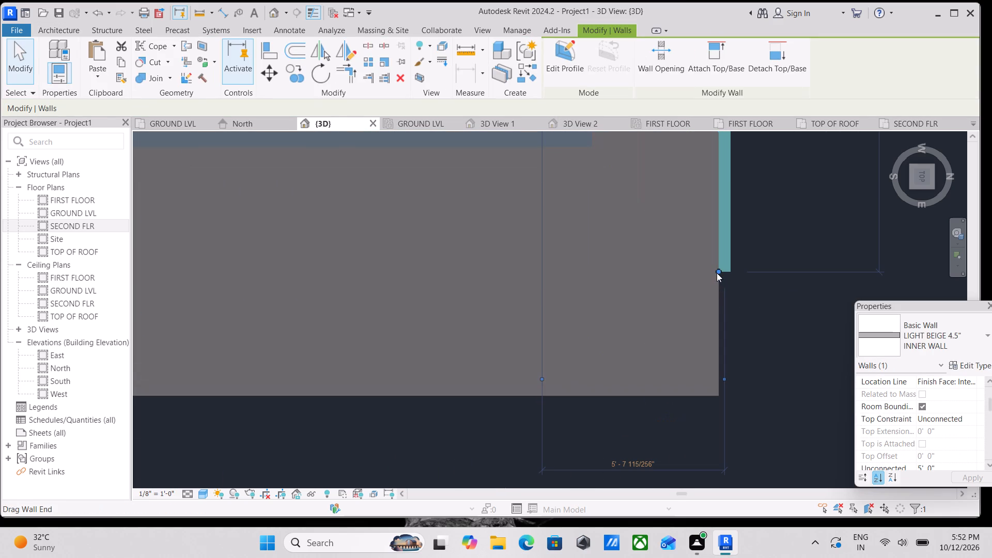
{"action": "left_click_drag", "start_coordinate": [718, 271], "coordinate": [712, 373]}
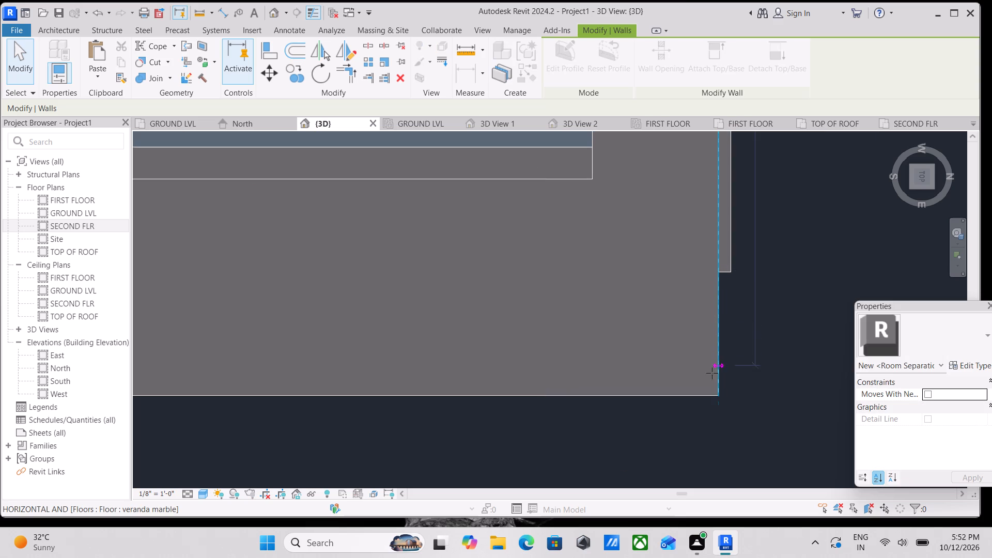
{"action": "left_click_drag", "start_coordinate": [712, 373], "coordinate": [711, 396]}
{"action": "scroll", "coordinate": [714, 382], "scroll_direction": "down", "scroll_amount": 3}
{"action": "key", "text": "Escape"}
{"action": "scroll", "coordinate": [642, 331], "scroll_direction": "down", "scroll_amount": 3}
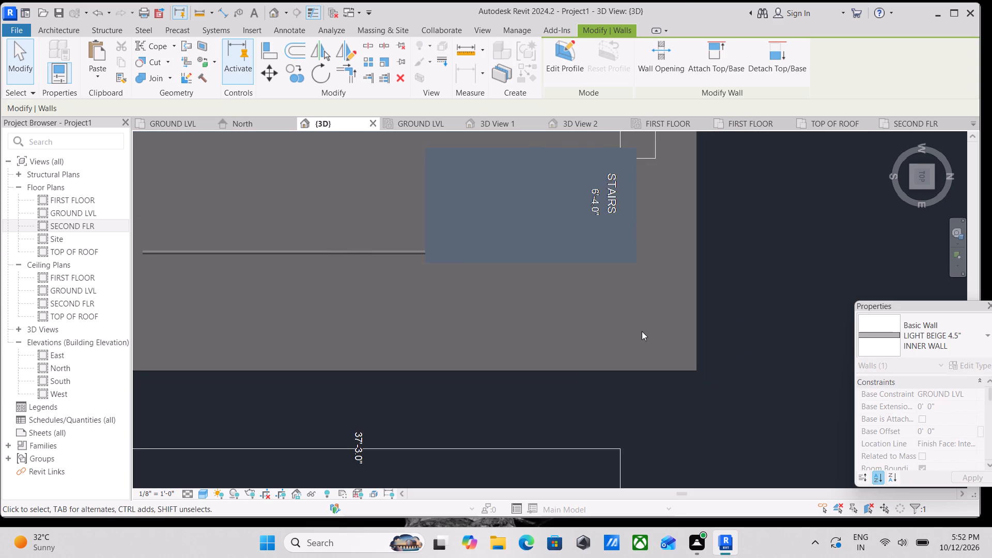
Extend the LIGHT BEIGE 4.5" INNER WALL boundary wall on the south side to the veranda marble floor's front edge.
{"action": "middle_click_drag", "start_coordinate": [642, 331], "coordinate": [813, 251]}
{"action": "scroll", "coordinate": [492, 245], "scroll_direction": "down", "scroll_amount": 1}
{"action": "middle_click_drag", "start_coordinate": [492, 245], "coordinate": [591, 275]}
{"action": "scroll", "coordinate": [375, 270], "scroll_direction": "up", "scroll_amount": 4}
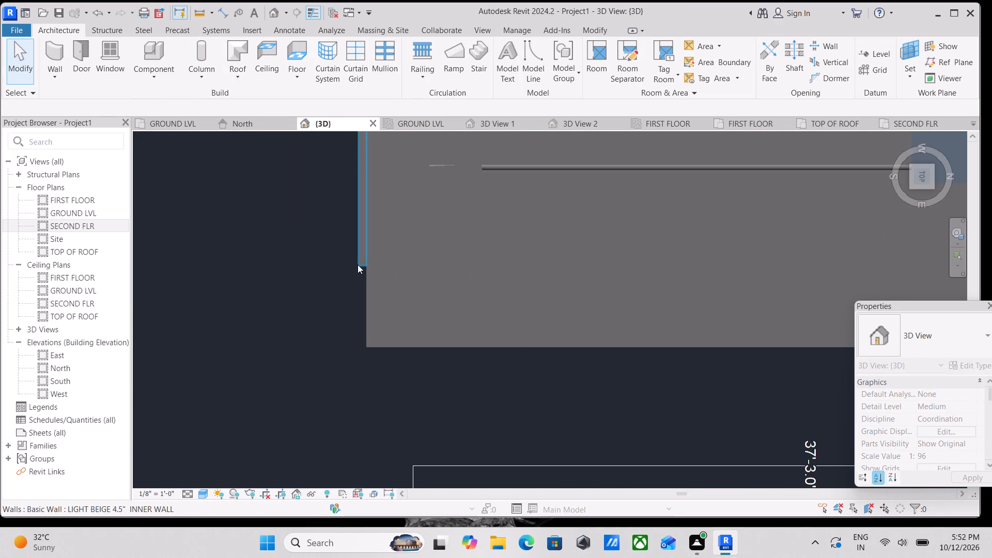
{"action": "left_click", "coordinate": [358, 261]}
{"action": "scroll", "coordinate": [358, 261], "scroll_direction": "up", "scroll_amount": 6}
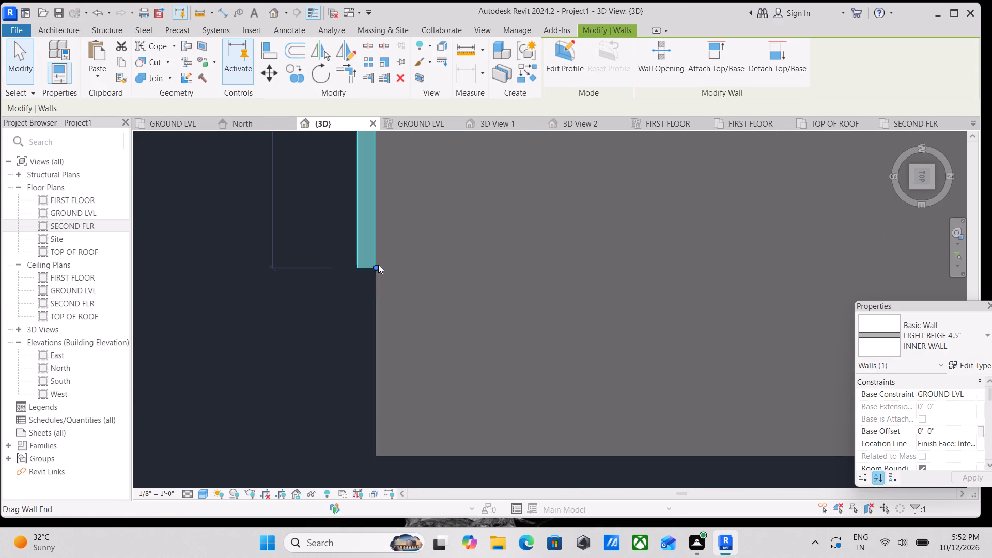
{"action": "left_click_drag", "start_coordinate": [378, 265], "coordinate": [371, 419]}
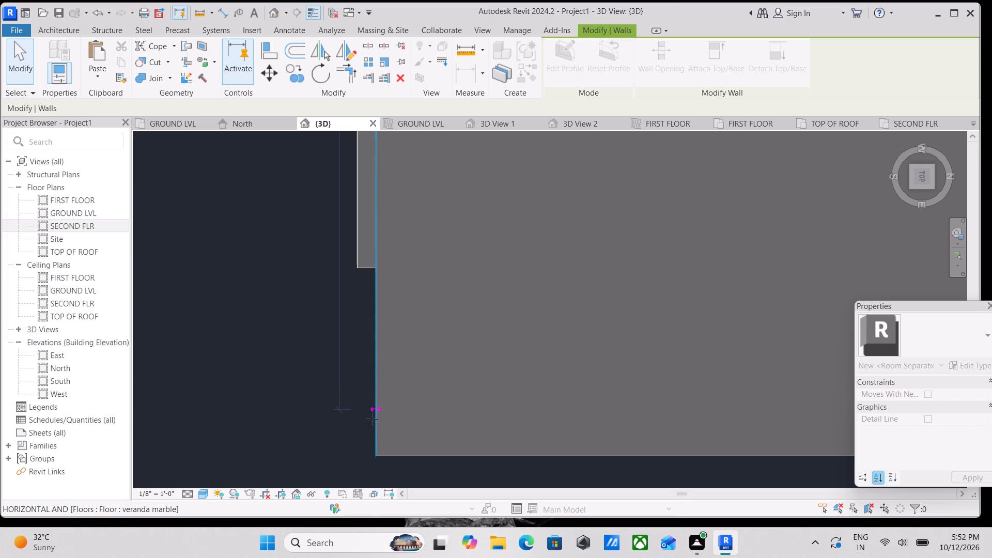
{"action": "left_click_drag", "start_coordinate": [371, 419], "coordinate": [371, 456]}
{"action": "scroll", "coordinate": [384, 396], "scroll_direction": "down", "scroll_amount": 4}
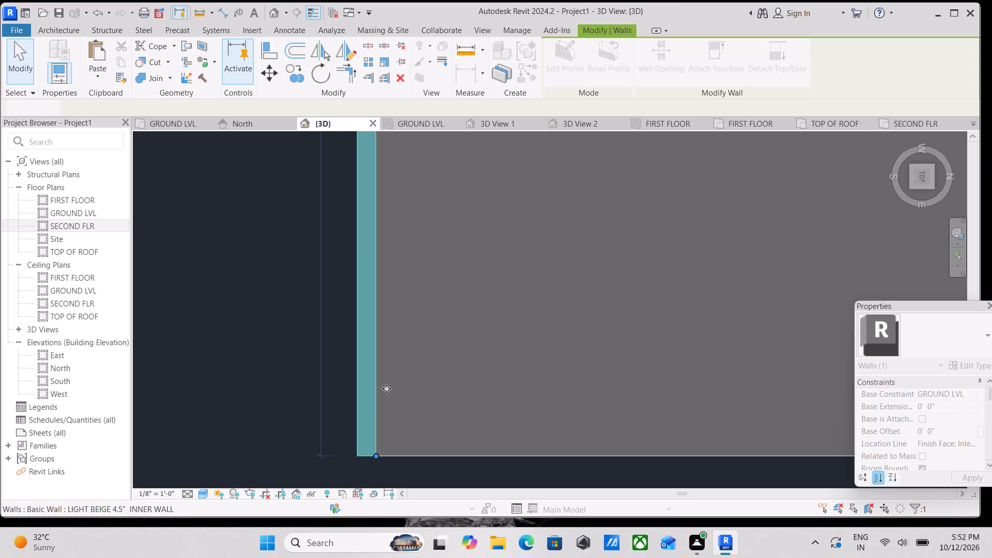
{"action": "scroll", "coordinate": [386, 389], "scroll_direction": "down", "scroll_amount": 5}
{"action": "key", "text": "Escape"}
{"action": "scroll", "coordinate": [569, 211], "scroll_direction": "down", "scroll_amount": 3}
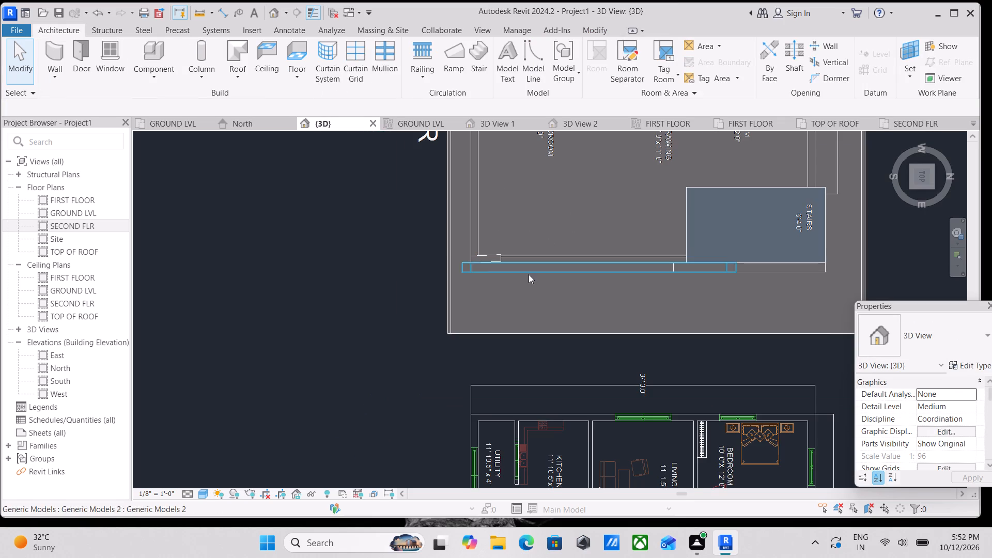
Draw a 14 ft long, 5 ft high LIGHT BEIGE 4.5" INNER WALL along the veranda floor's front edge from the south corner.
{"action": "middle_click_drag", "start_coordinate": [518, 293], "coordinate": [584, 83], "text": "shift"}
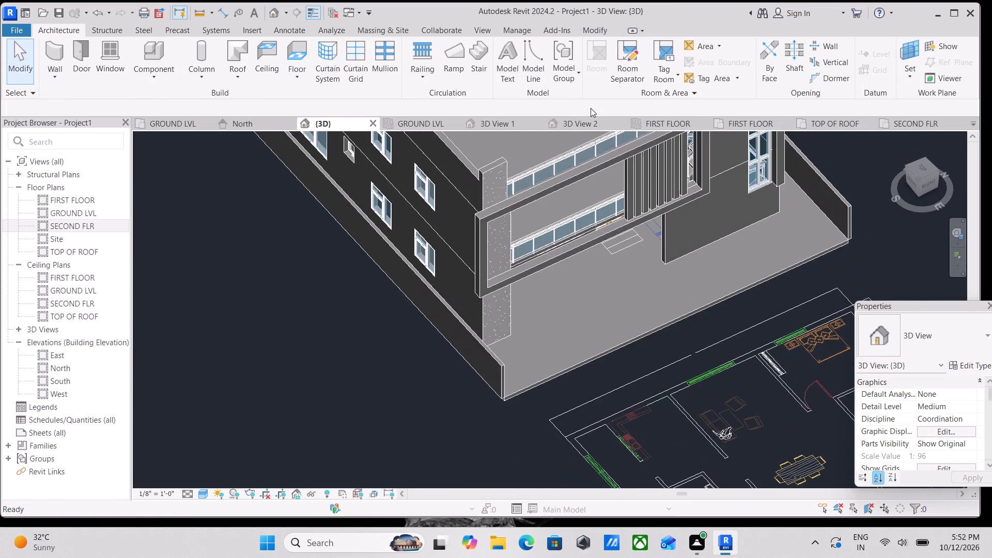
{"action": "middle_click_drag", "start_coordinate": [566, 312], "coordinate": [601, 202], "text": "shift"}
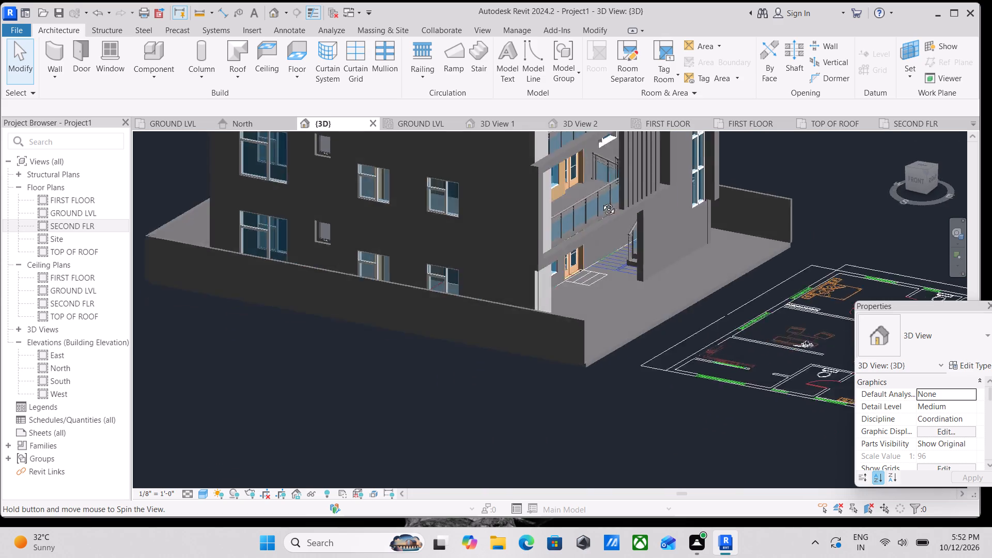
{"action": "middle_click_drag", "start_coordinate": [601, 202], "coordinate": [472, 219], "text": "shift"}
{"action": "scroll", "coordinate": [591, 266], "scroll_direction": "up", "scroll_amount": 2}
{"action": "middle_click_drag", "start_coordinate": [512, 276], "coordinate": [518, 286]}
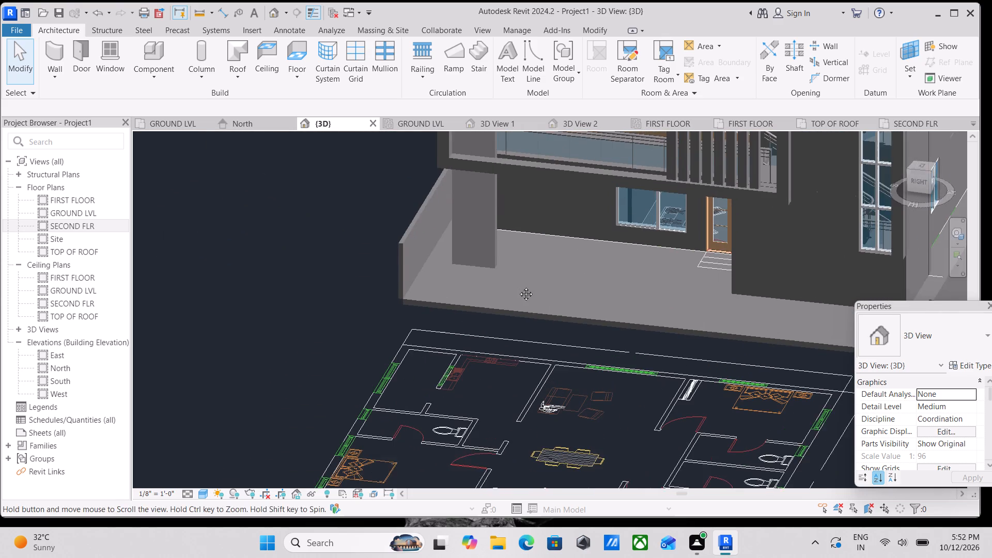
{"action": "middle_click_drag", "start_coordinate": [518, 286], "coordinate": [521, 294]}
{"action": "type", "text": "WA"}
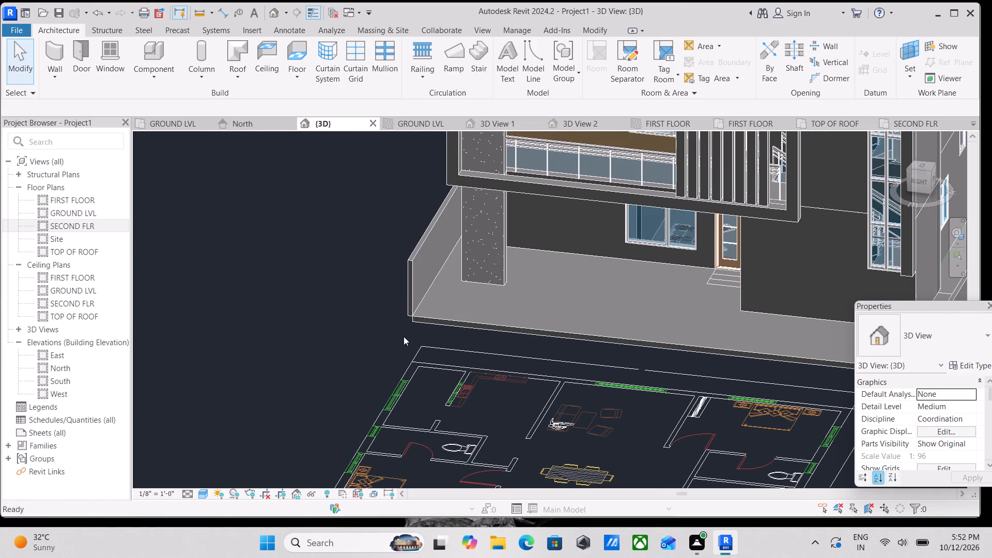
{"action": "left_click", "coordinate": [411, 314]}
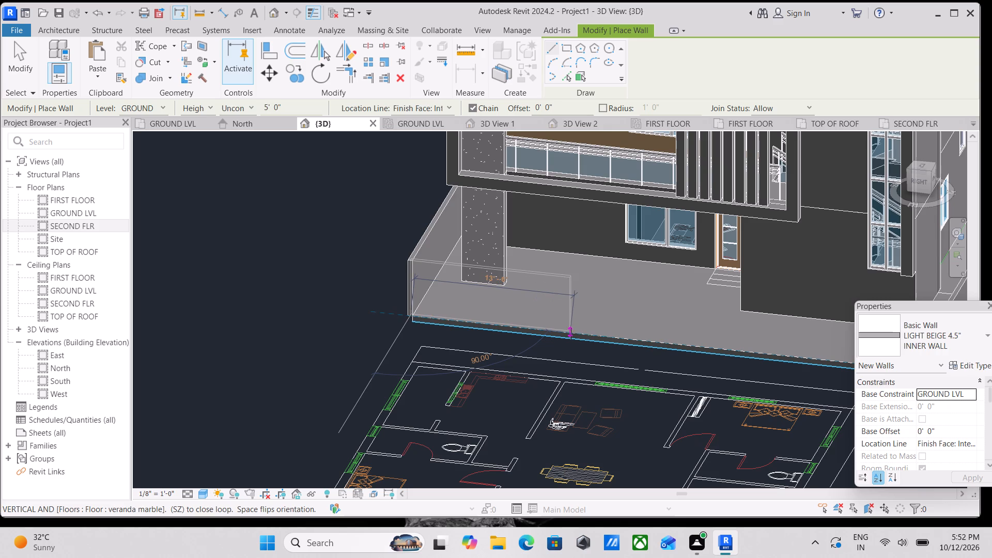
{"action": "left_click", "coordinate": [574, 335]}
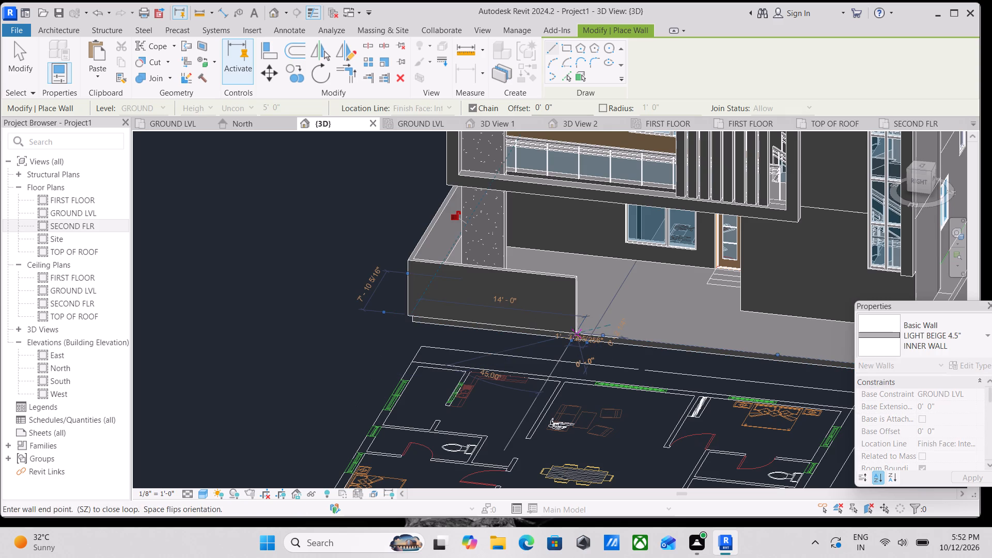
{"action": "key", "text": "Escape"}
Draw a matching 5 ft high wall about 14 ft long along the front edge from the north corner, leaving a gap between.
{"action": "scroll", "coordinate": [610, 327], "scroll_direction": "down", "scroll_amount": 2}
{"action": "middle_click_drag", "start_coordinate": [621, 322], "coordinate": [576, 260]}
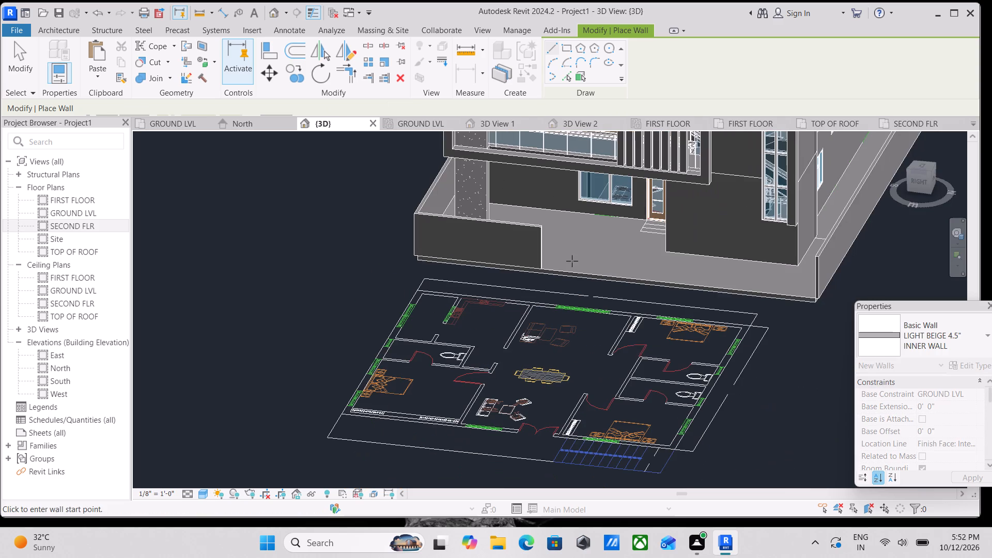
{"action": "left_click", "coordinate": [815, 299]}
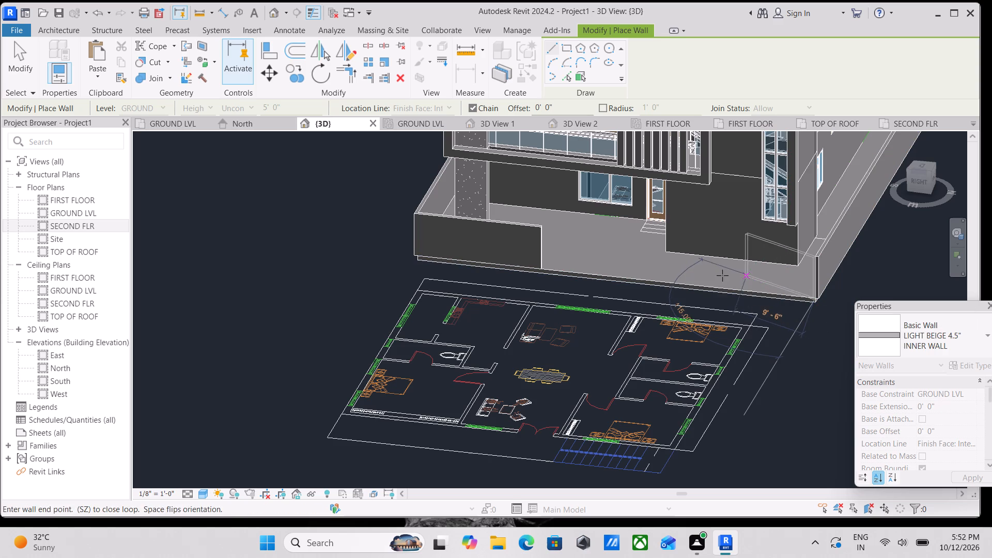
{"action": "left_click", "coordinate": [691, 284]}
{"action": "key", "text": "Escape"}
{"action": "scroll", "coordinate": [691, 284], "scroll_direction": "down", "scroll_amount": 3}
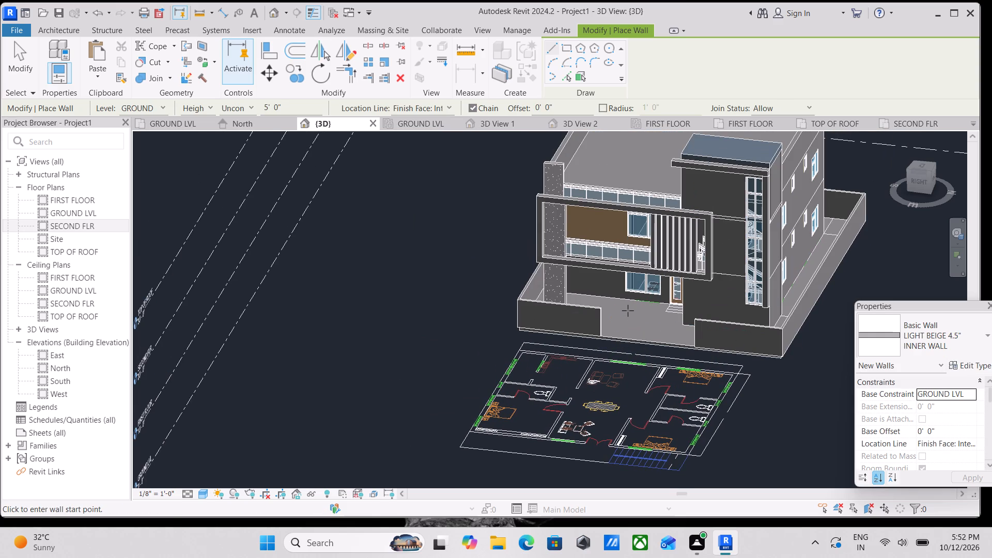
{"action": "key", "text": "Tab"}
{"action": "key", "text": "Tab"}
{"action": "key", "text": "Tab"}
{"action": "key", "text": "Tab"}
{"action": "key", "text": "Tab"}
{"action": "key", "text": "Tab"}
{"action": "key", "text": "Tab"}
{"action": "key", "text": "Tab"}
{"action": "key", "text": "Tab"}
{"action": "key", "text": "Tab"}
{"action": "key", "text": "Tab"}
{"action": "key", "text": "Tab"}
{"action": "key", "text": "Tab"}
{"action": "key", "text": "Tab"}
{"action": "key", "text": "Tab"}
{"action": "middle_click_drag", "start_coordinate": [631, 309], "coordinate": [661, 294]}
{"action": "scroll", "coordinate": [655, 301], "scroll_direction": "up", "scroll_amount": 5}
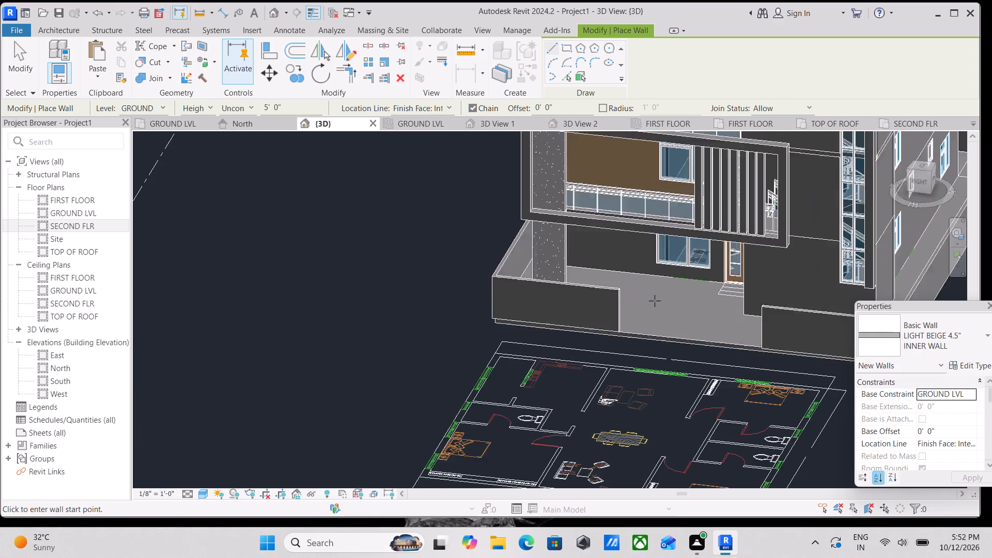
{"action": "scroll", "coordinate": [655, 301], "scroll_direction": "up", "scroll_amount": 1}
Leave wall placement and examine the front boundary walls, the gap between them, veranda and balcony facade from several angles and the straight-on Right view.
{"action": "key", "text": "Escape"}
{"action": "key", "text": "Escape"}
{"action": "middle_click_drag", "start_coordinate": [651, 343], "coordinate": [654, 342], "text": "shift"}
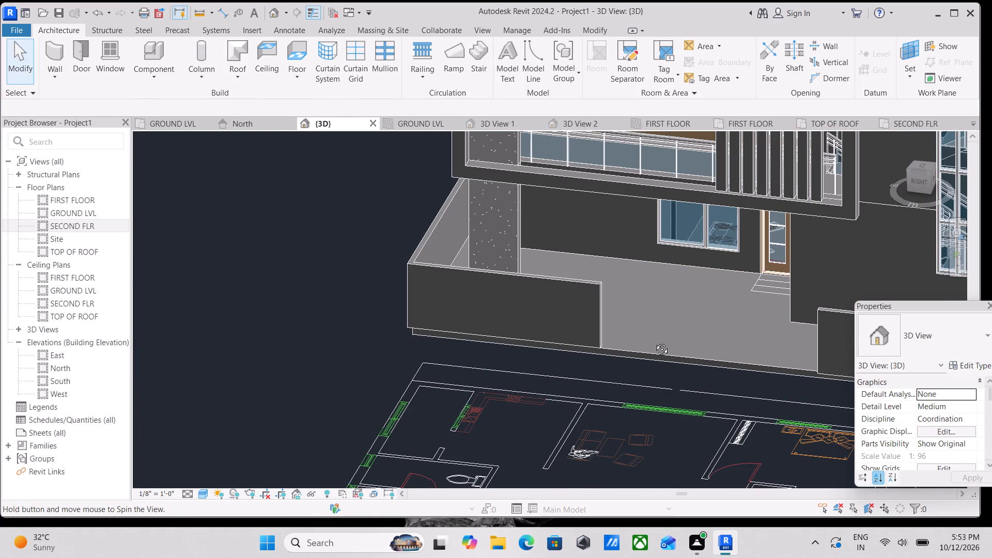
{"action": "middle_click_drag", "start_coordinate": [654, 342], "coordinate": [753, 369], "text": "shift"}
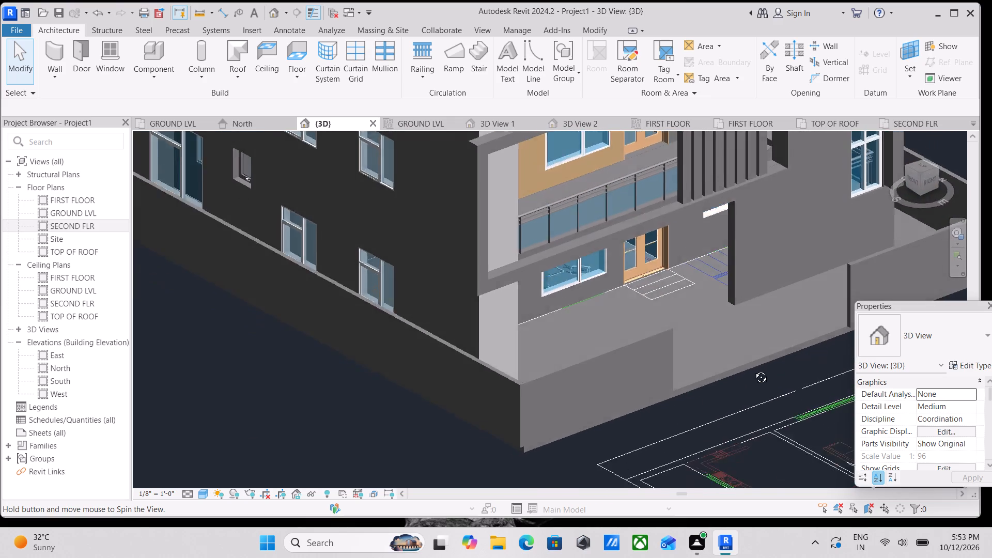
{"action": "middle_click_drag", "start_coordinate": [753, 369], "coordinate": [736, 399], "text": "shift"}
{"action": "scroll", "coordinate": [662, 271], "scroll_direction": "down", "scroll_amount": 4}
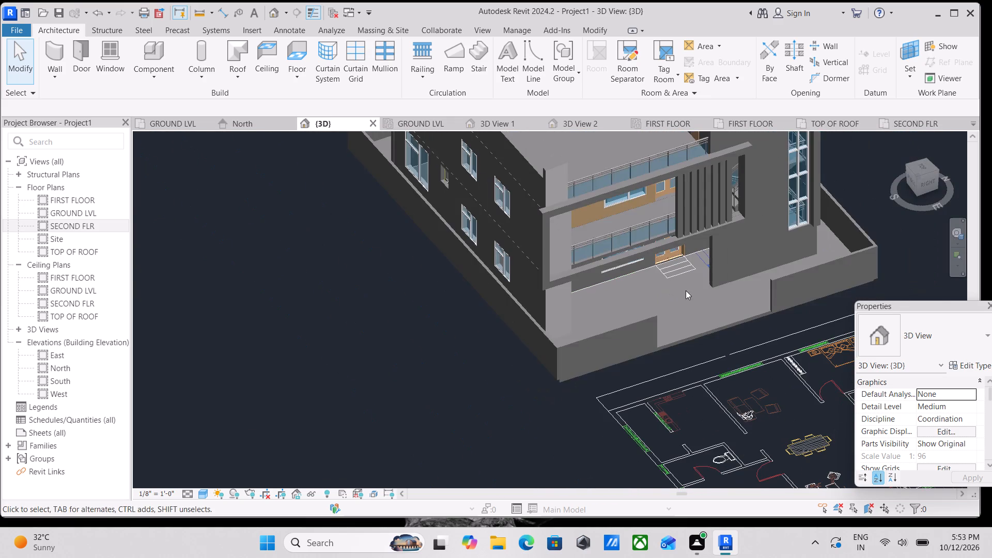
{"action": "middle_click_drag", "start_coordinate": [687, 292], "coordinate": [640, 306], "text": "shift"}
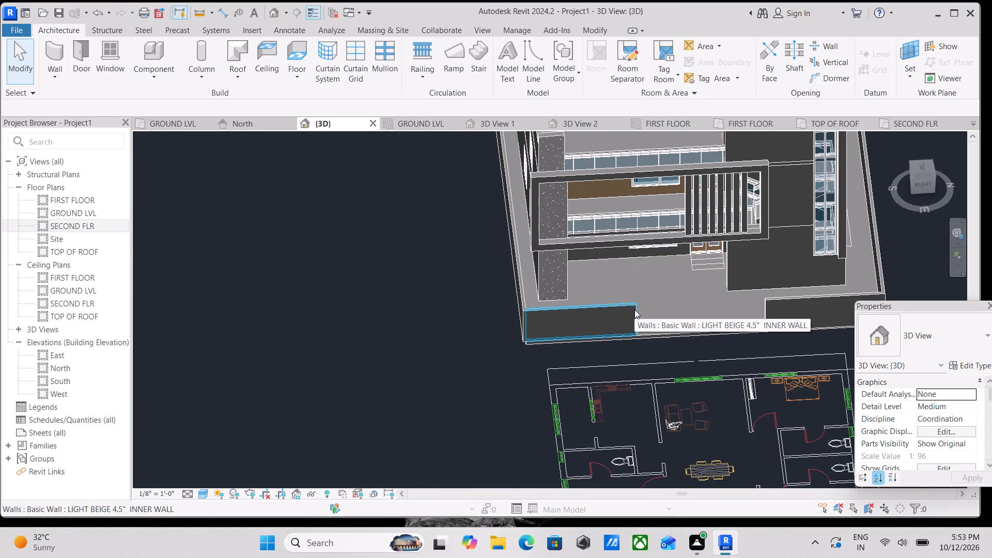
{"action": "scroll", "coordinate": [634, 309], "scroll_direction": "down", "scroll_amount": 3}
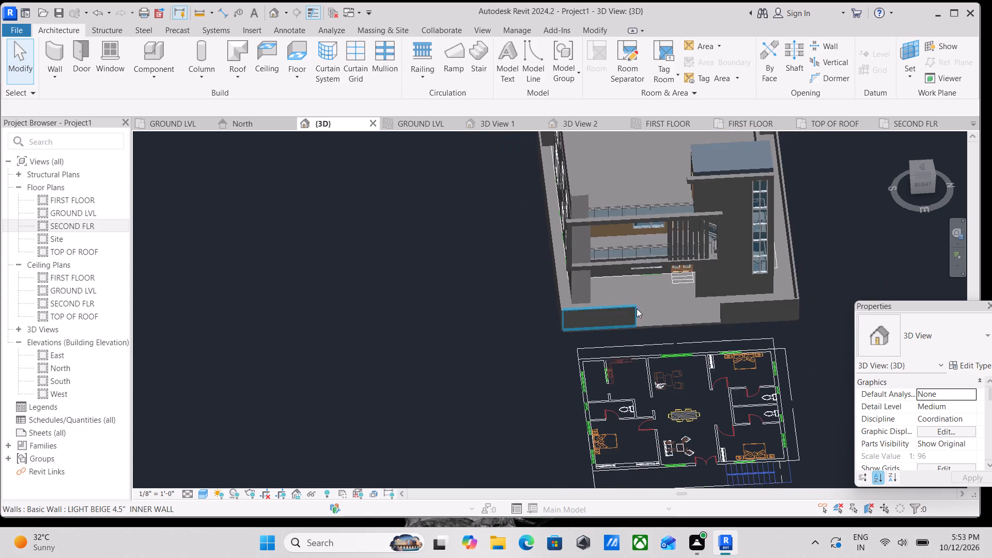
{"action": "scroll", "coordinate": [646, 301], "scroll_direction": "up", "scroll_amount": 2}
{"action": "middle_click_drag", "start_coordinate": [666, 289], "coordinate": [602, 330]}
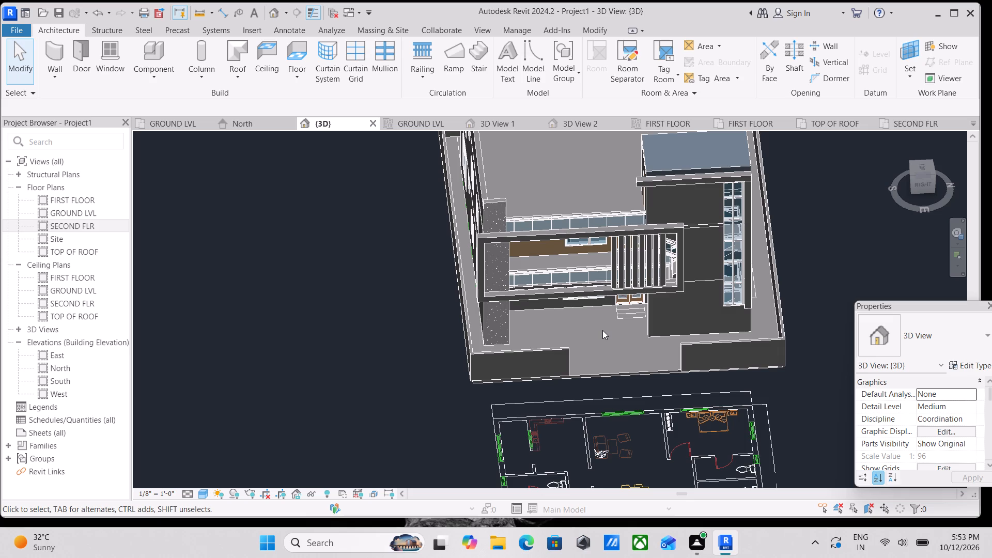
{"action": "scroll", "coordinate": [617, 247], "scroll_direction": "up", "scroll_amount": 4}
{"action": "scroll", "coordinate": [584, 311], "scroll_direction": "up", "scroll_amount": 3}
{"action": "scroll", "coordinate": [526, 259], "scroll_direction": "up", "scroll_amount": 2}
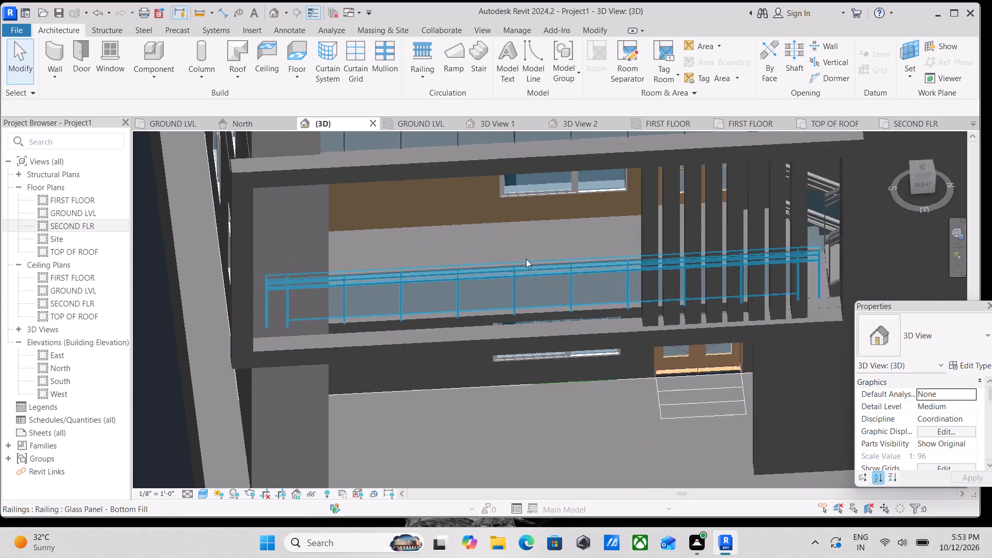
{"action": "scroll", "coordinate": [526, 259], "scroll_direction": "up", "scroll_amount": 2}
{"action": "scroll", "coordinate": [470, 383], "scroll_direction": "down", "scroll_amount": 4}
{"action": "scroll", "coordinate": [568, 447], "scroll_direction": "down", "scroll_amount": 1}
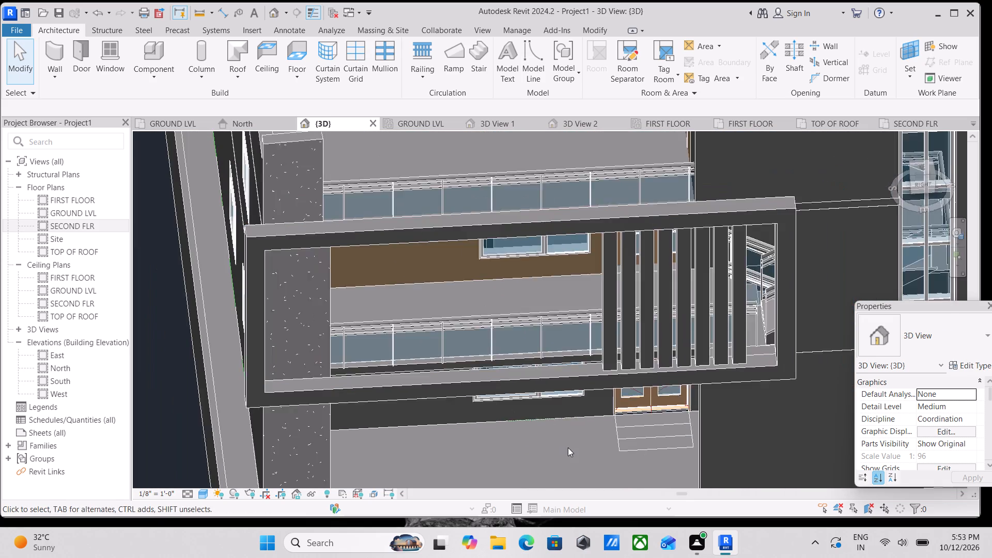
{"action": "middle_click_drag", "start_coordinate": [567, 447], "coordinate": [553, 360]}
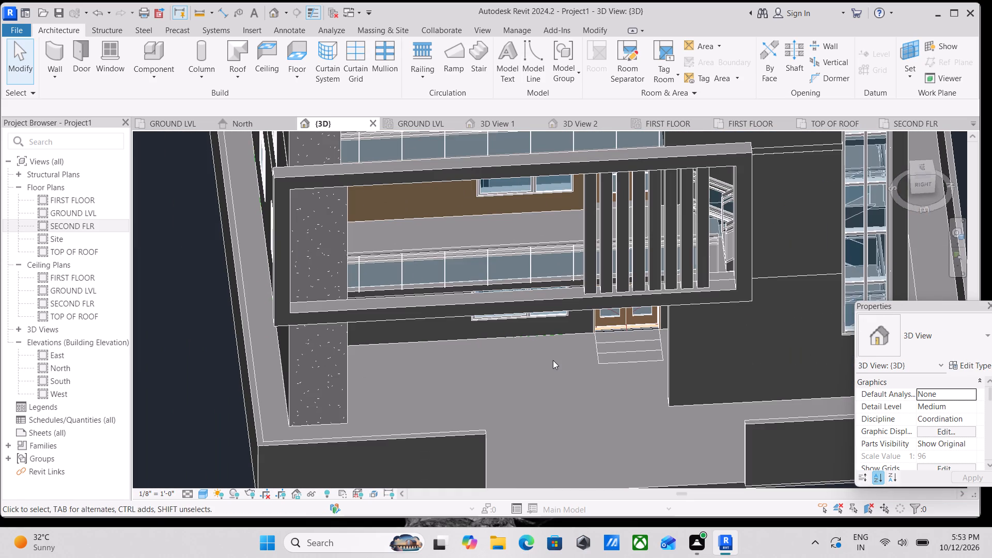
{"action": "scroll", "coordinate": [553, 360], "scroll_direction": "down", "scroll_amount": 2}
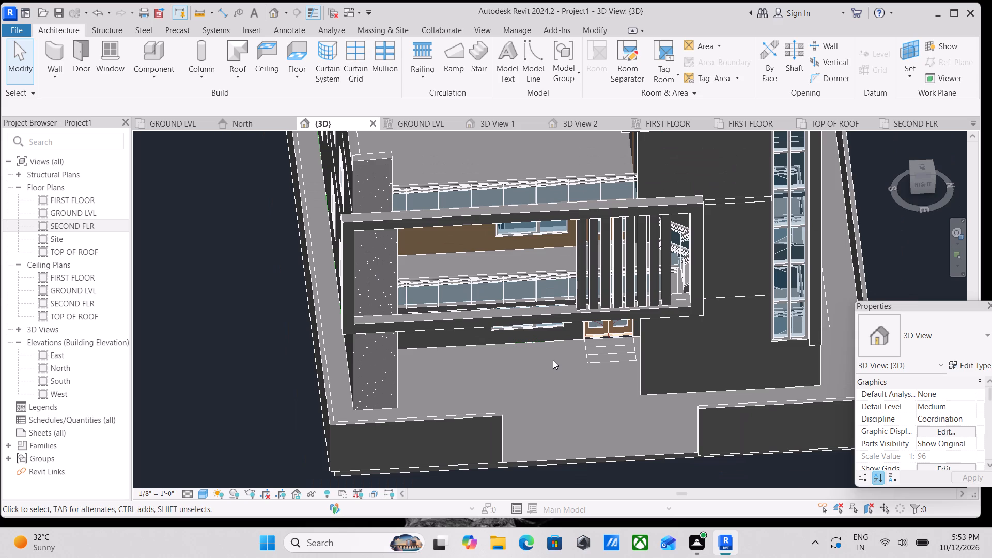
{"action": "scroll", "coordinate": [553, 360], "scroll_direction": "down", "scroll_amount": 1}
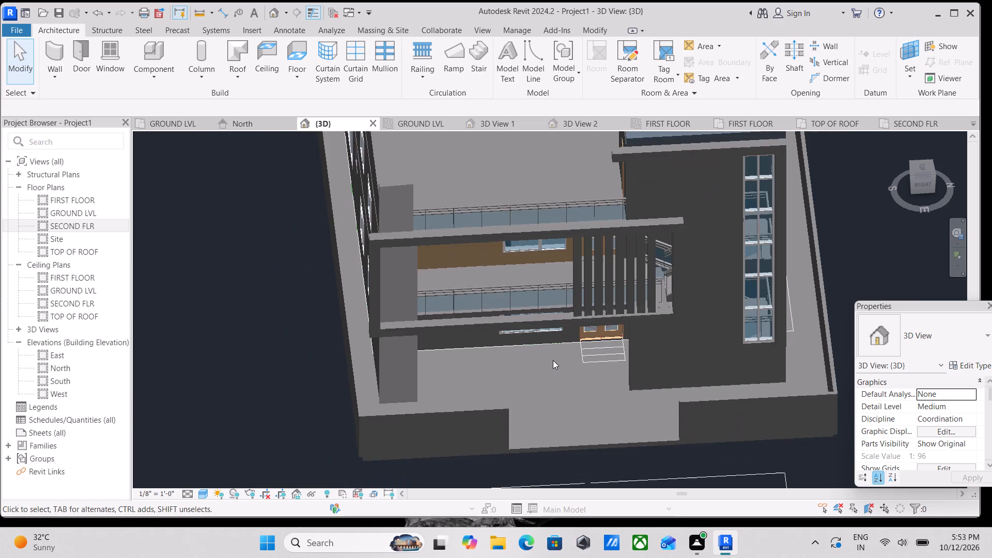
{"action": "middle_click_drag", "start_coordinate": [565, 363], "coordinate": [558, 345]}
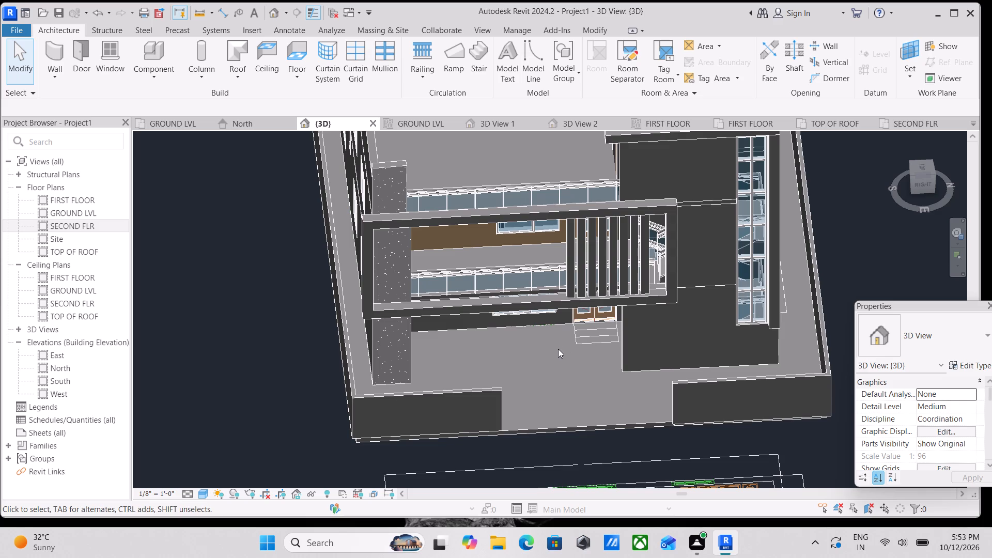
{"action": "scroll", "coordinate": [525, 402], "scroll_direction": "up", "scroll_amount": 2}
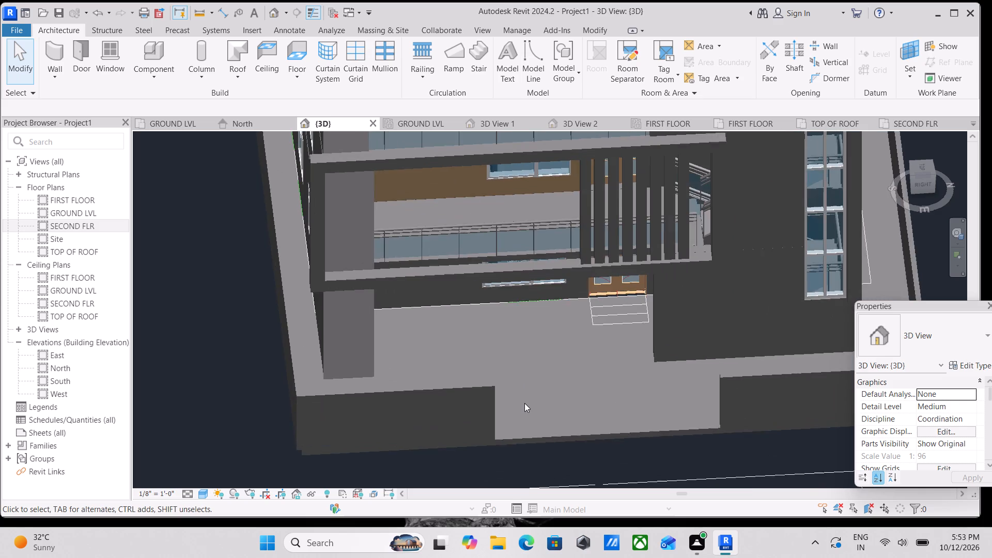
{"action": "scroll", "coordinate": [530, 397], "scroll_direction": "up", "scroll_amount": 4}
{"action": "scroll", "coordinate": [530, 397], "scroll_direction": "down", "scroll_amount": 3}
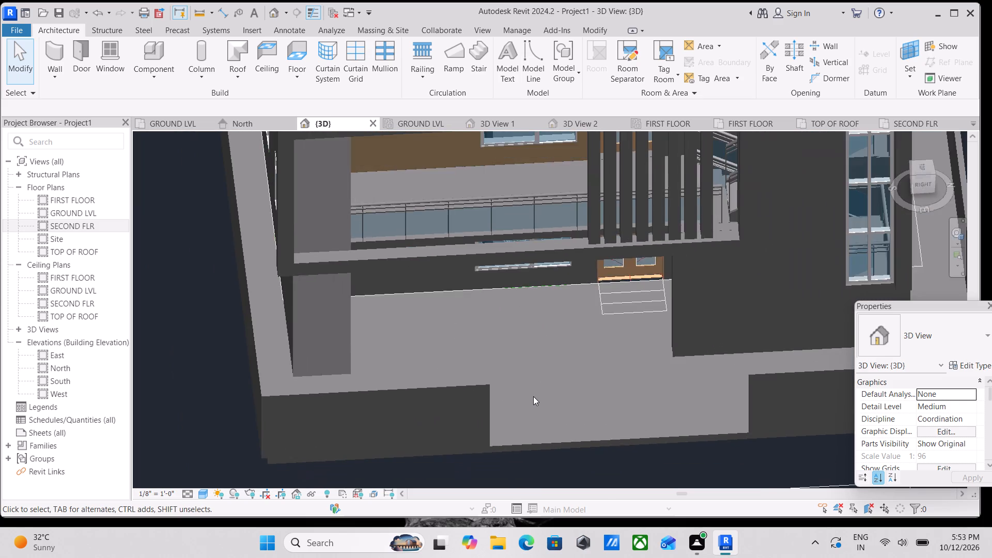
{"action": "scroll", "coordinate": [537, 394], "scroll_direction": "down", "scroll_amount": 2}
{"action": "middle_click_drag", "start_coordinate": [538, 418], "coordinate": [537, 461]}
{"action": "left_click", "coordinate": [923, 184]}
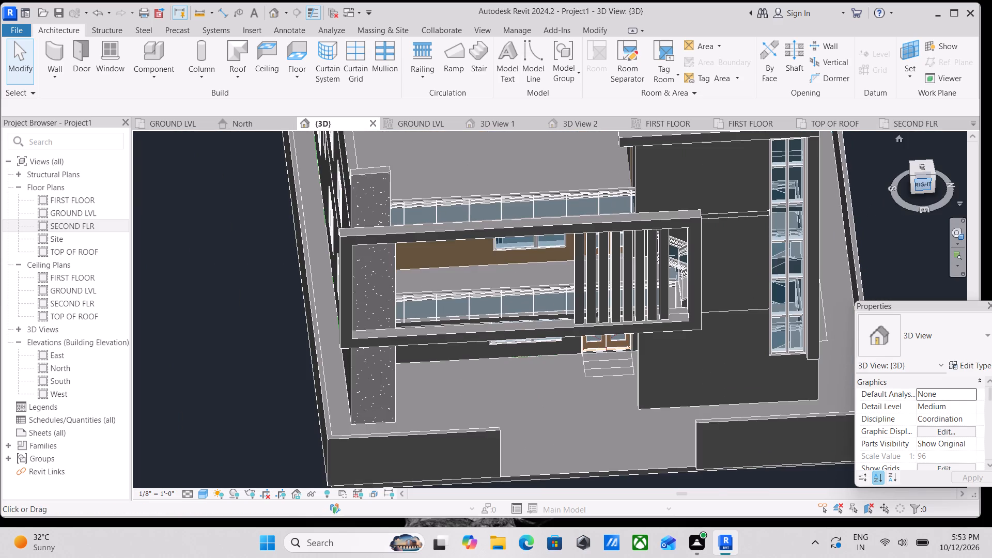
{"action": "scroll", "coordinate": [632, 329], "scroll_direction": "up", "scroll_amount": 4}
{"action": "scroll", "coordinate": [573, 279], "scroll_direction": "up", "scroll_amount": 4}
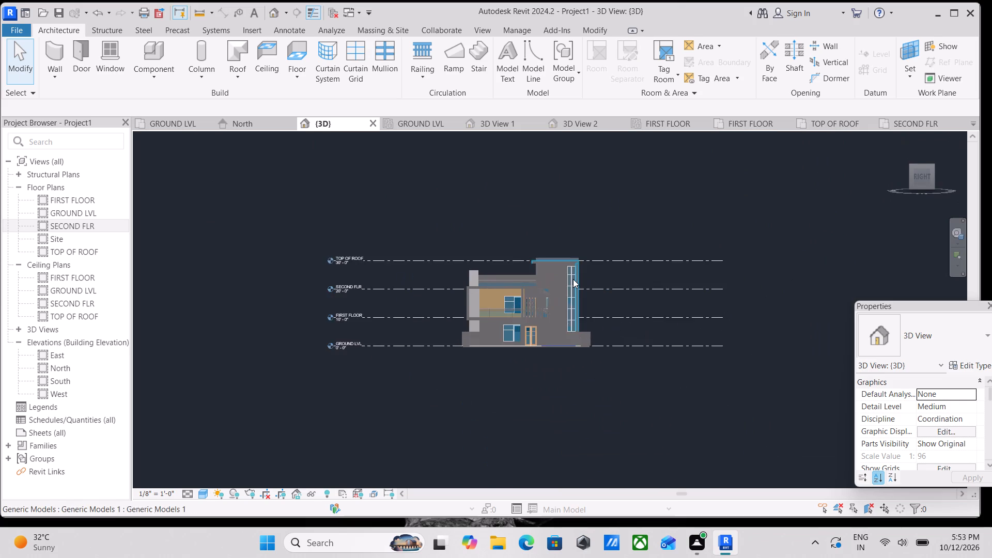
{"action": "scroll", "coordinate": [572, 279], "scroll_direction": "up", "scroll_amount": 3}
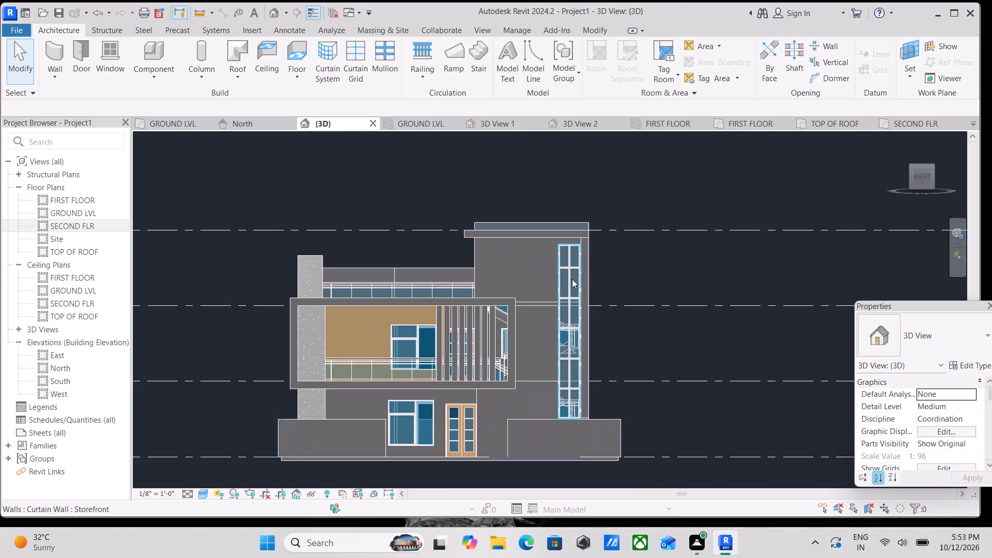
Examine the front facade, the boundary wall opening and the steps at the double main door in 3D.
{"action": "scroll", "coordinate": [486, 297], "scroll_direction": "up", "scroll_amount": 2}
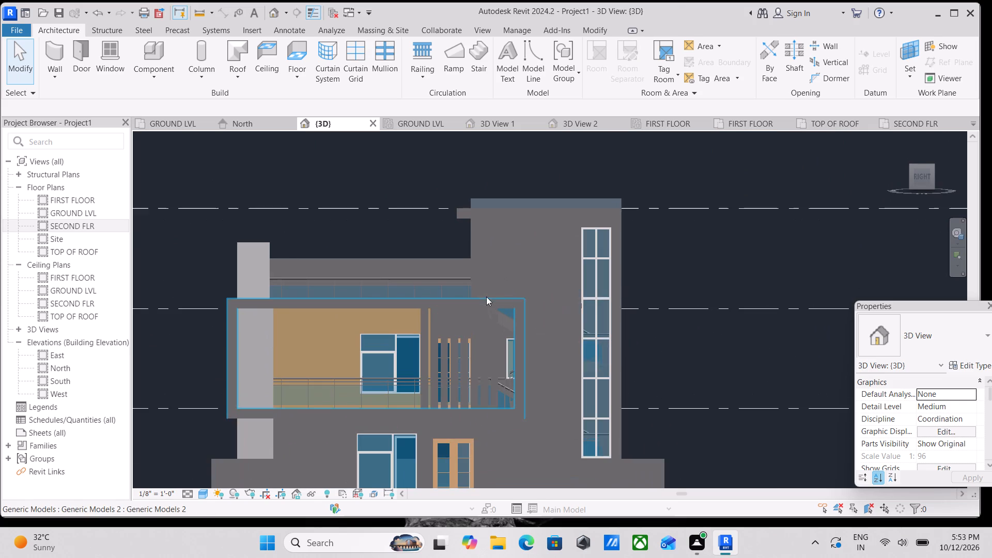
{"action": "scroll", "coordinate": [530, 296], "scroll_direction": "down", "scroll_amount": 1}
{"action": "middle_click_drag", "start_coordinate": [530, 296], "coordinate": [553, 279]}
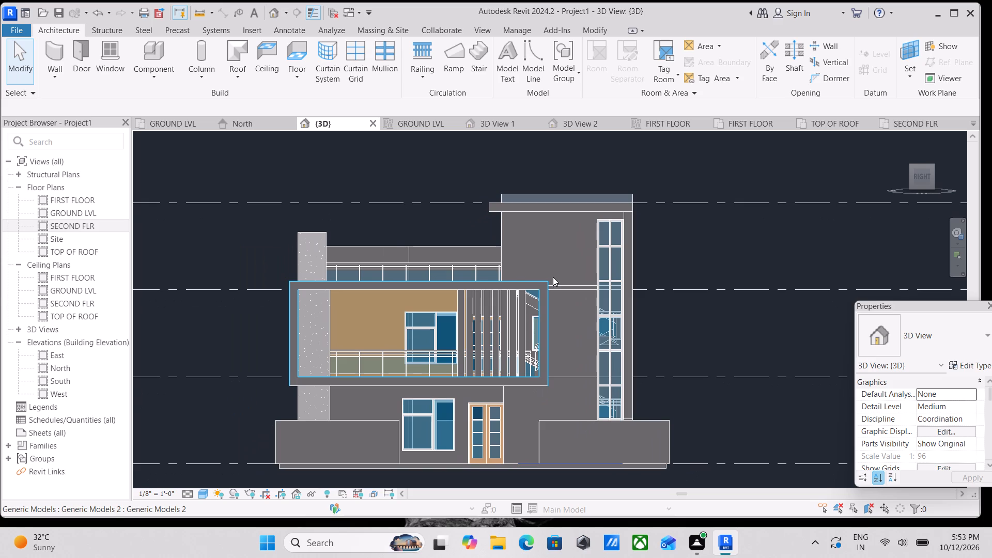
{"action": "middle_click_drag", "start_coordinate": [553, 274], "coordinate": [510, 361], "text": "shift"}
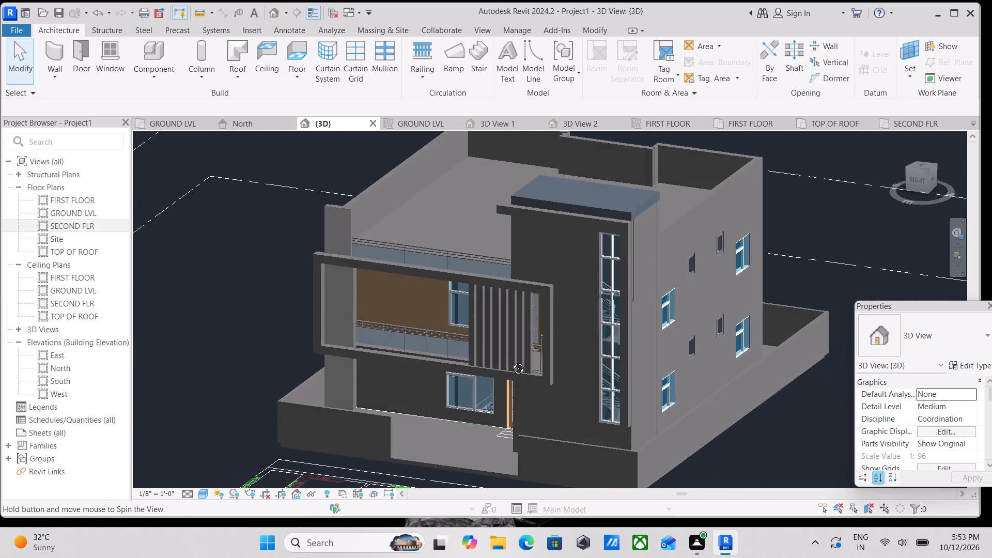
{"action": "middle_click_drag", "start_coordinate": [510, 361], "coordinate": [567, 333], "text": "shift"}
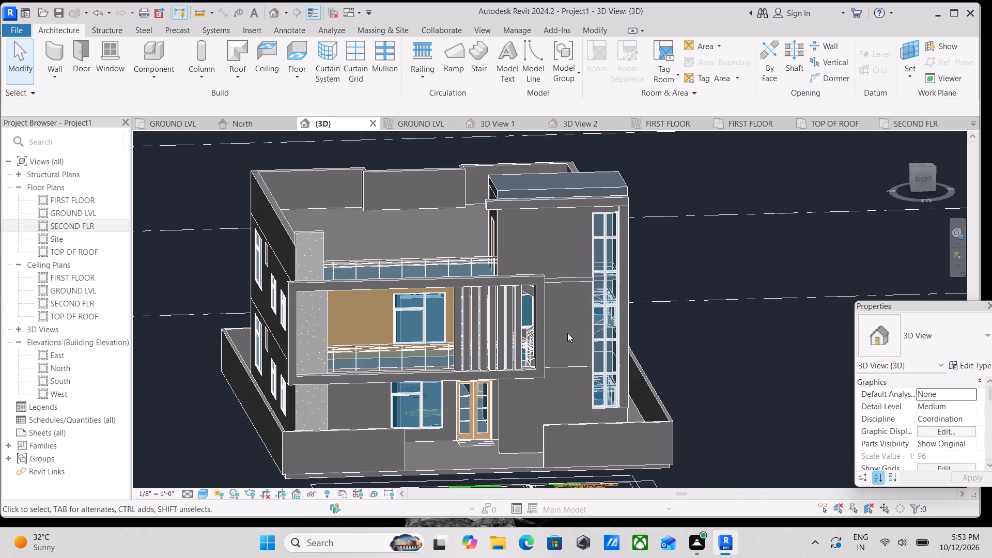
{"action": "scroll", "coordinate": [512, 427], "scroll_direction": "up", "scroll_amount": 4}
{"action": "scroll", "coordinate": [466, 442], "scroll_direction": "up", "scroll_amount": 2}
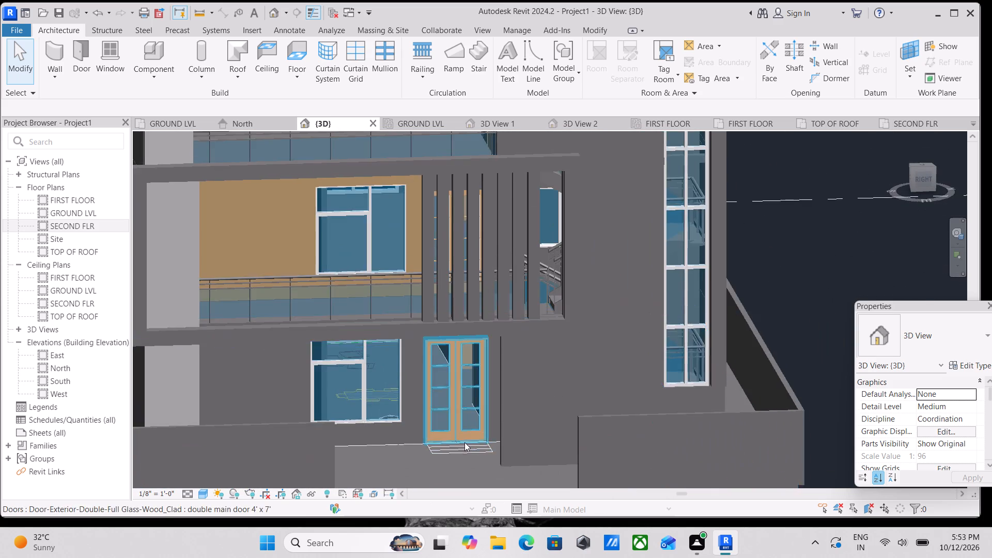
{"action": "scroll", "coordinate": [464, 442], "scroll_direction": "up", "scroll_amount": 1}
{"action": "middle_click_drag", "start_coordinate": [469, 424], "coordinate": [485, 330]}
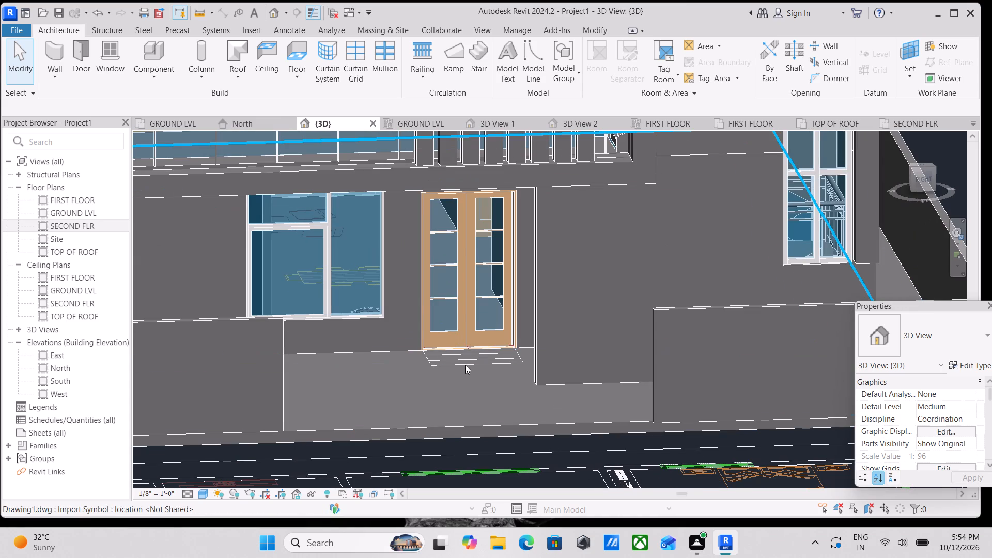
{"action": "scroll", "coordinate": [467, 356], "scroll_direction": "down", "scroll_amount": 3}
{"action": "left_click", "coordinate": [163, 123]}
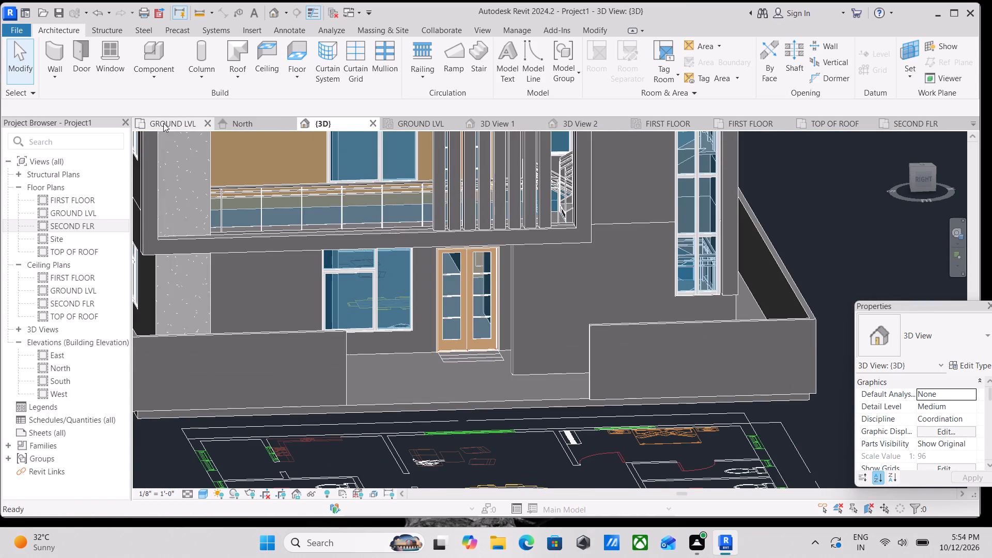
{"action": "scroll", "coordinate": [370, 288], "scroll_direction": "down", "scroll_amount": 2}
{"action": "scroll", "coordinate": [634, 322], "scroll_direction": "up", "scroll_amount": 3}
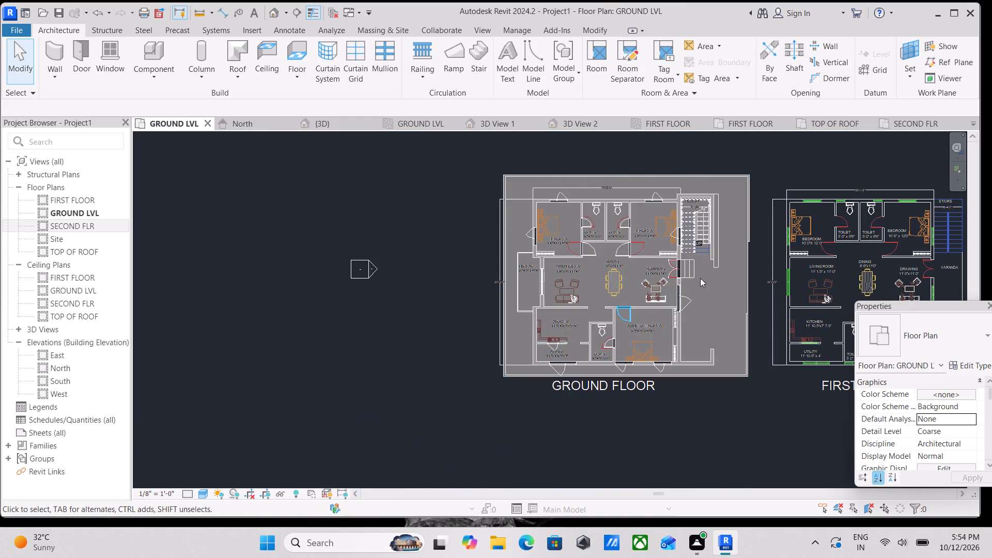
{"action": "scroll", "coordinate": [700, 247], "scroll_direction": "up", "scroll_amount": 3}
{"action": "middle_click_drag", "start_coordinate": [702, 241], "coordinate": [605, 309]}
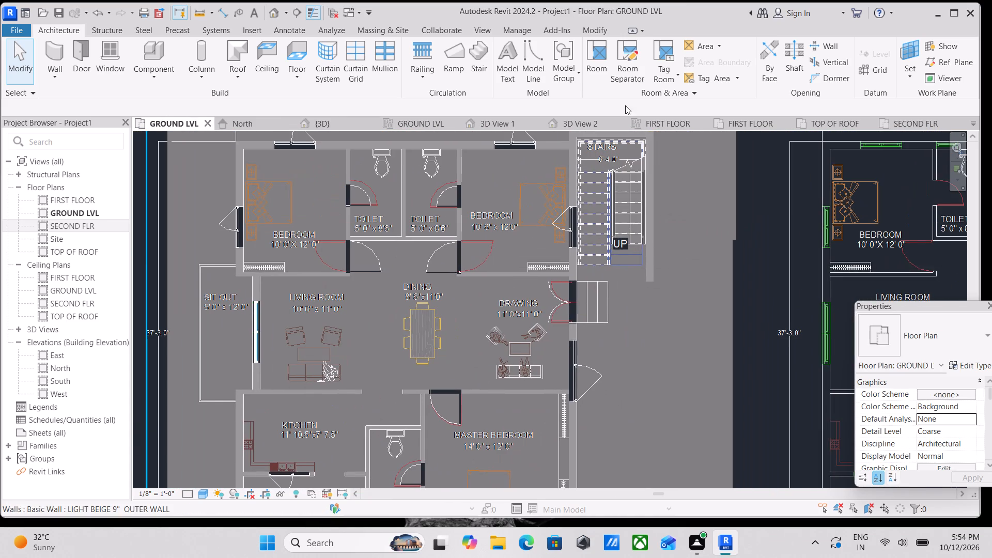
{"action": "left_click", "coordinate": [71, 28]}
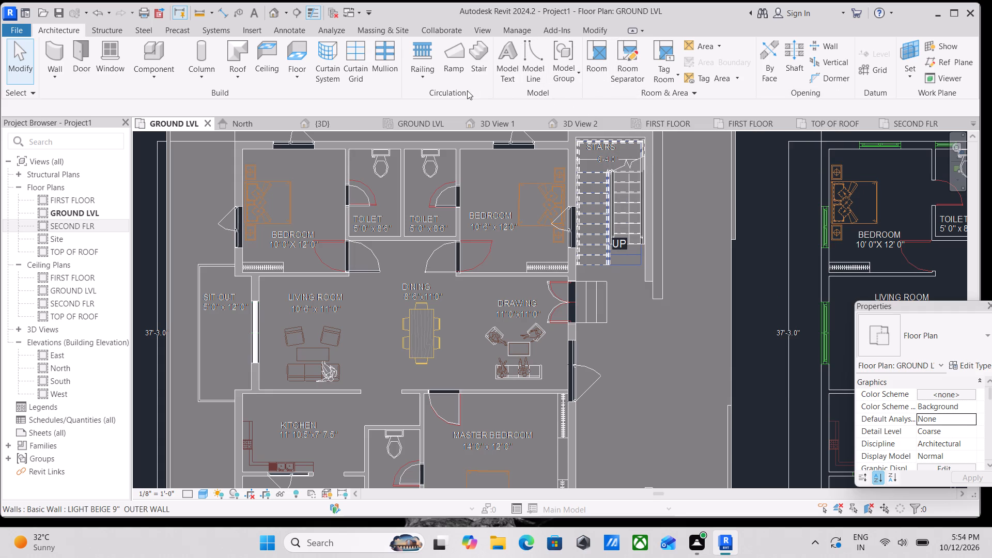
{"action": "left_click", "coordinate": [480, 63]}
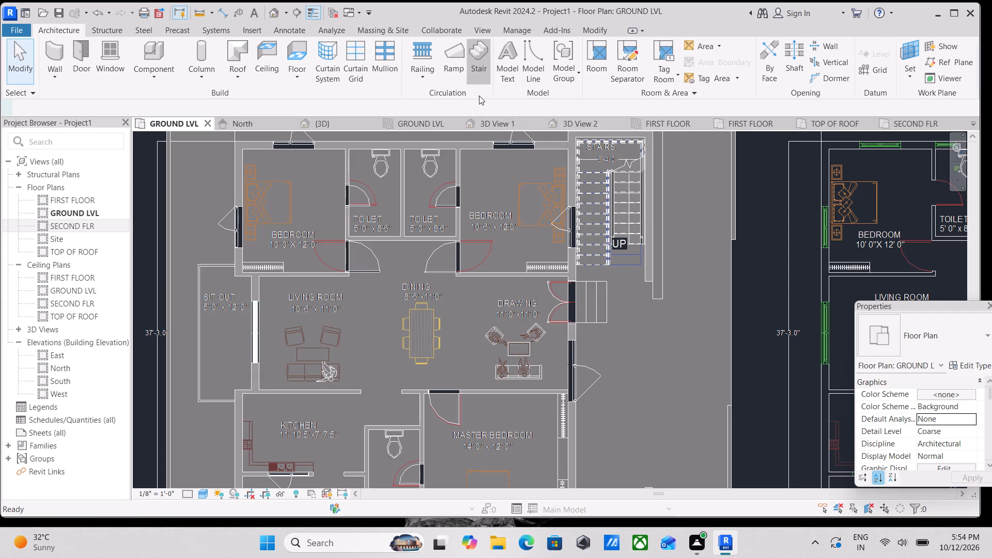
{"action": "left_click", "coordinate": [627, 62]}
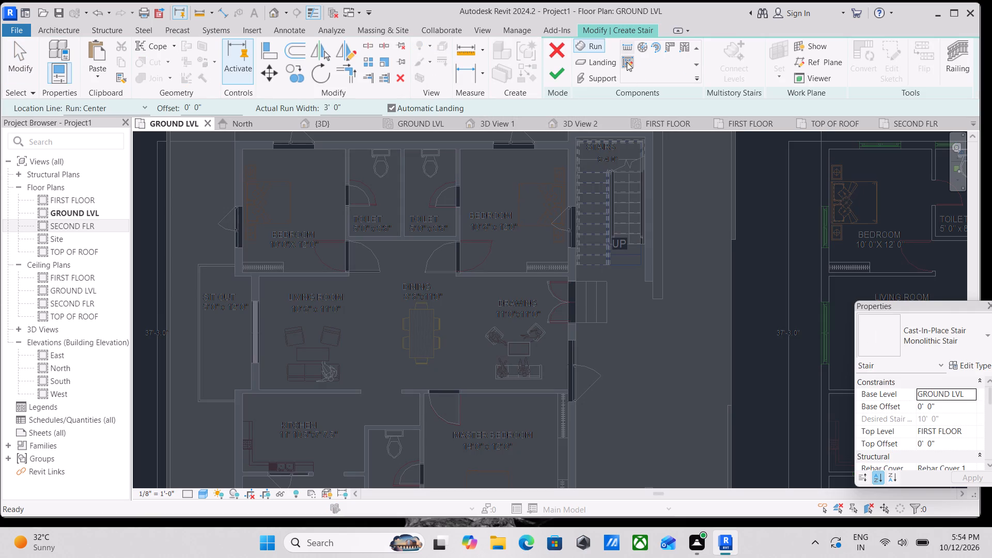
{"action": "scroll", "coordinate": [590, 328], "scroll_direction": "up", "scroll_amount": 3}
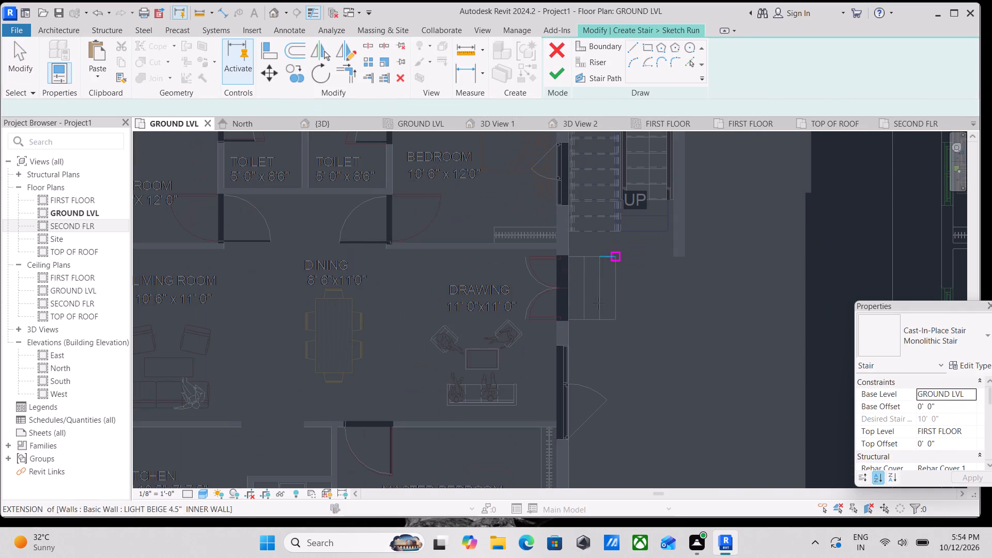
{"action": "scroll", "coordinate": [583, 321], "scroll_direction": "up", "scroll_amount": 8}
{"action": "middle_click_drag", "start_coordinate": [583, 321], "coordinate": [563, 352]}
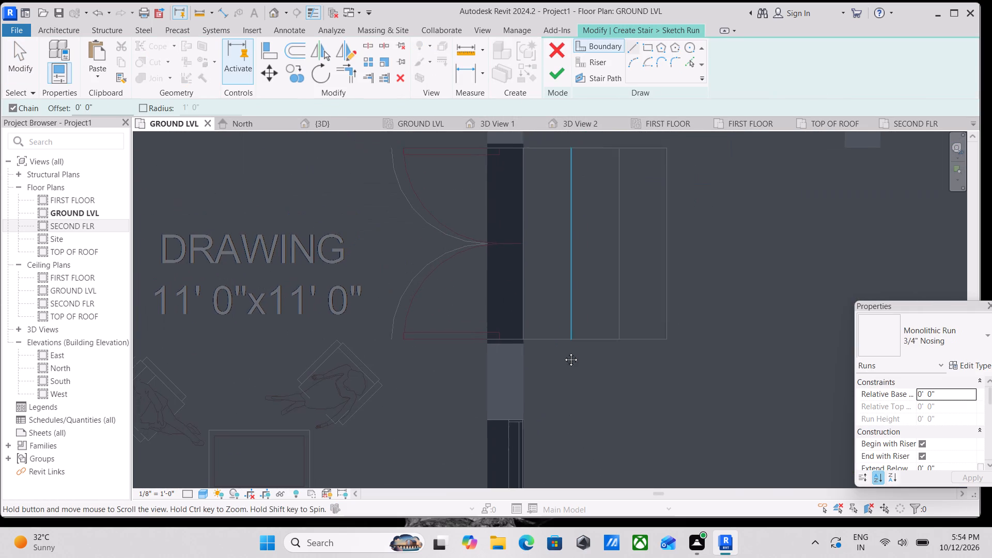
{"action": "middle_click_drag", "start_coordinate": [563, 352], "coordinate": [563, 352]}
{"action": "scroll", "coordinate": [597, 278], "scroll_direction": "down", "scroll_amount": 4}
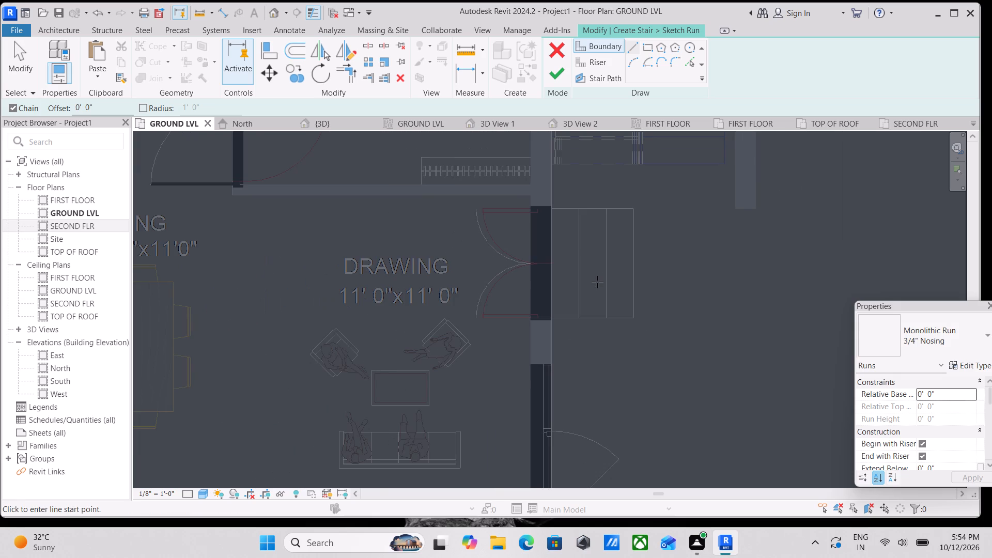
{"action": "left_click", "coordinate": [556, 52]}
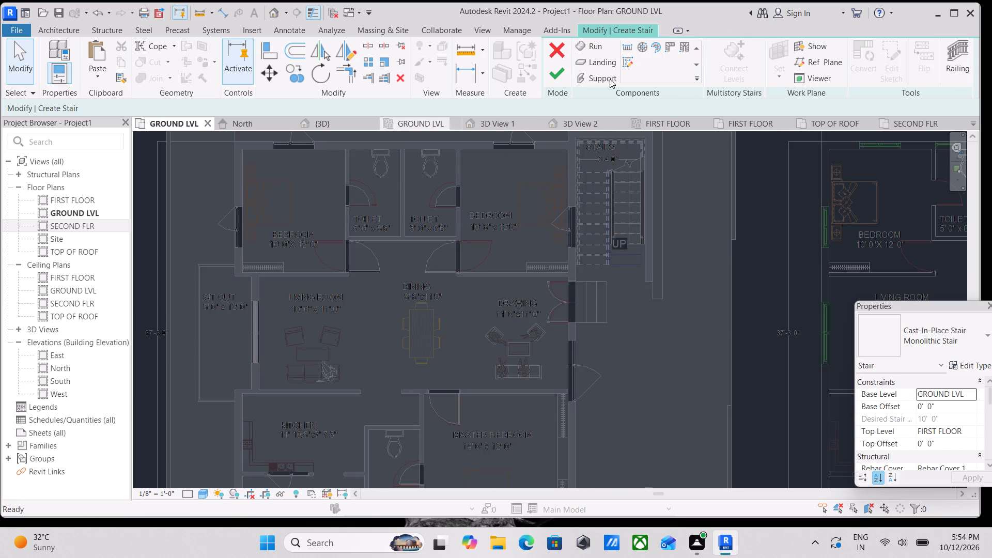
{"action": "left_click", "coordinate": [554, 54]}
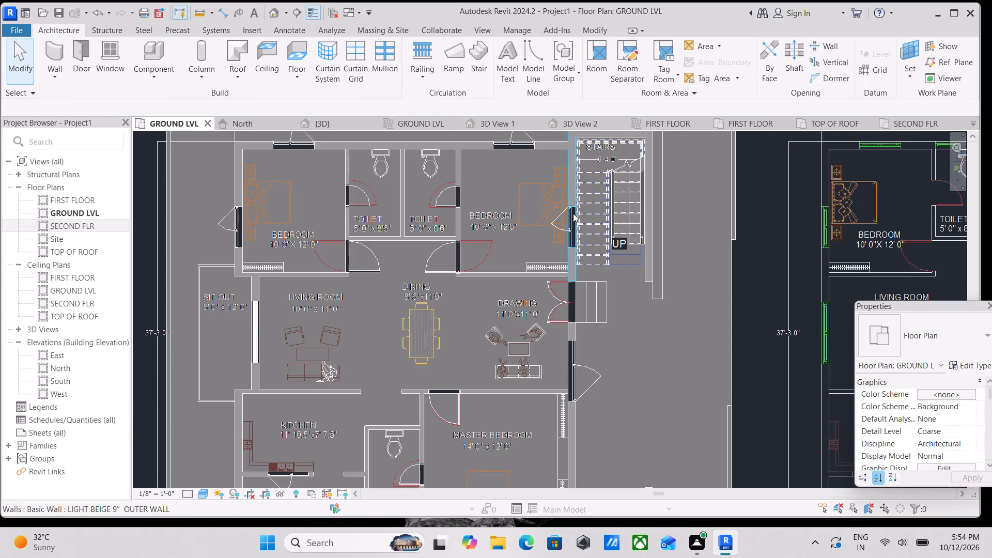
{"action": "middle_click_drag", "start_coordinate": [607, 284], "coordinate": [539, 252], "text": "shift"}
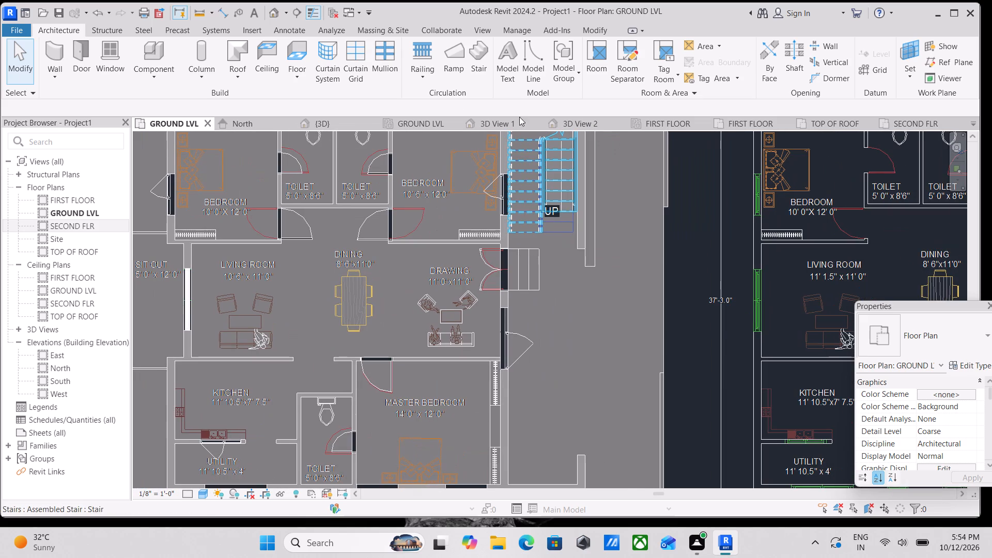
Examine the entrance steps, veranda floor and front boundary walls in 3D from several angles.
{"action": "left_click", "coordinate": [331, 124]}
{"action": "middle_click_drag", "start_coordinate": [490, 252], "coordinate": [426, 257], "text": "shift"}
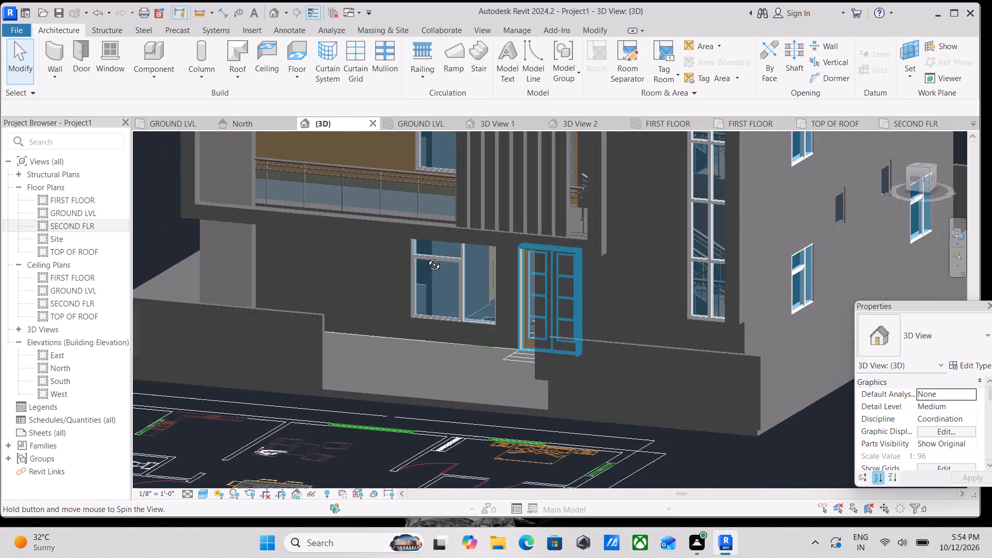
{"action": "middle_click_drag", "start_coordinate": [426, 257], "coordinate": [478, 297], "text": "shift"}
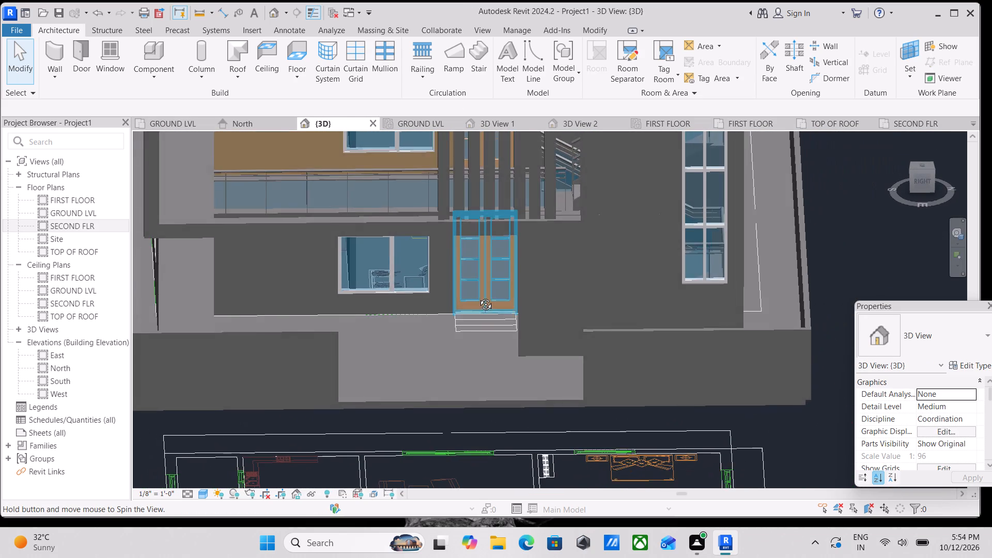
{"action": "middle_click_drag", "start_coordinate": [478, 297], "coordinate": [479, 297], "text": "shift"}
{"action": "scroll", "coordinate": [479, 297], "scroll_direction": "down", "scroll_amount": 1, "text": "shift"}
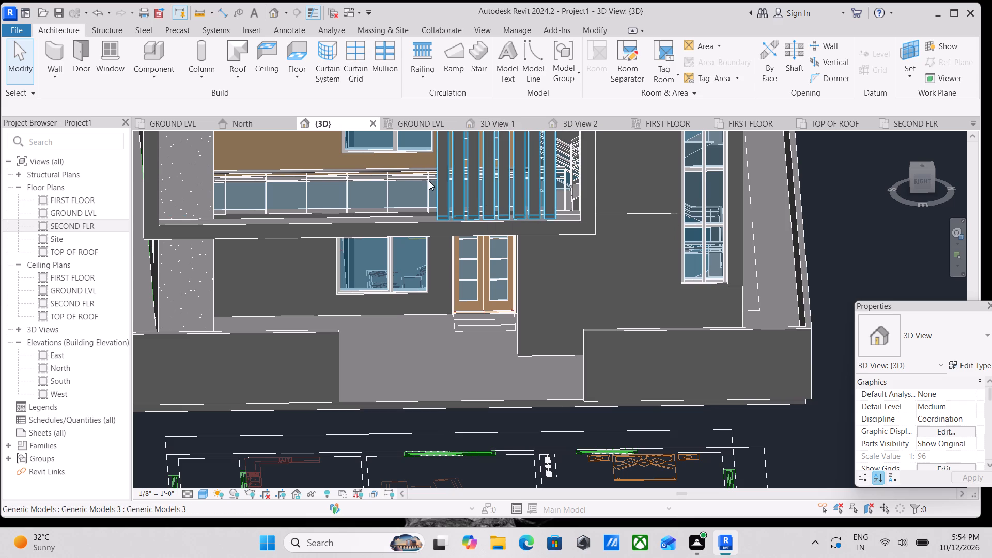
{"action": "scroll", "coordinate": [369, 226], "scroll_direction": "up", "scroll_amount": 2}
{"action": "scroll", "coordinate": [424, 241], "scroll_direction": "down", "scroll_amount": 5}
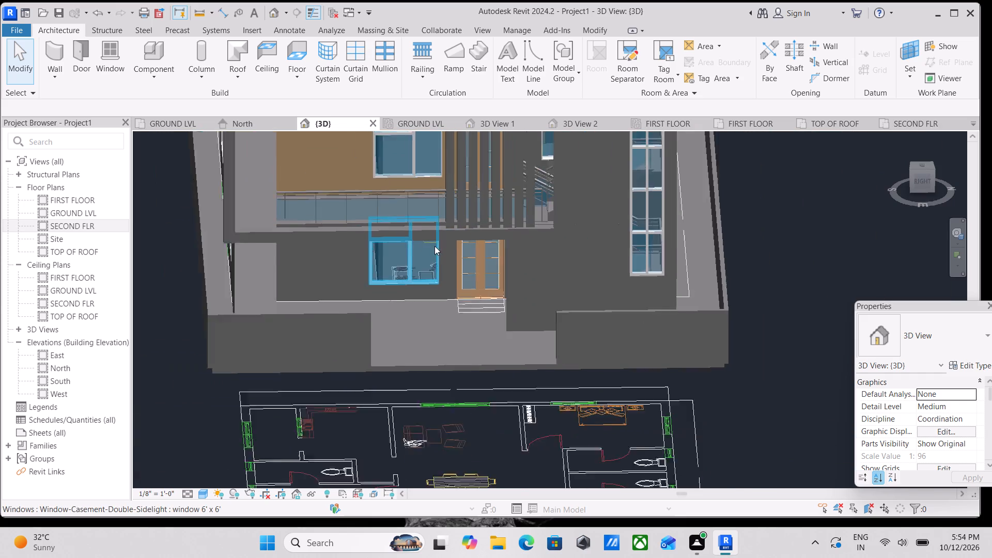
{"action": "middle_click_drag", "start_coordinate": [435, 246], "coordinate": [430, 327]}
{"action": "scroll", "coordinate": [440, 250], "scroll_direction": "down", "scroll_amount": 1}
{"action": "middle_click_drag", "start_coordinate": [440, 250], "coordinate": [432, 303]}
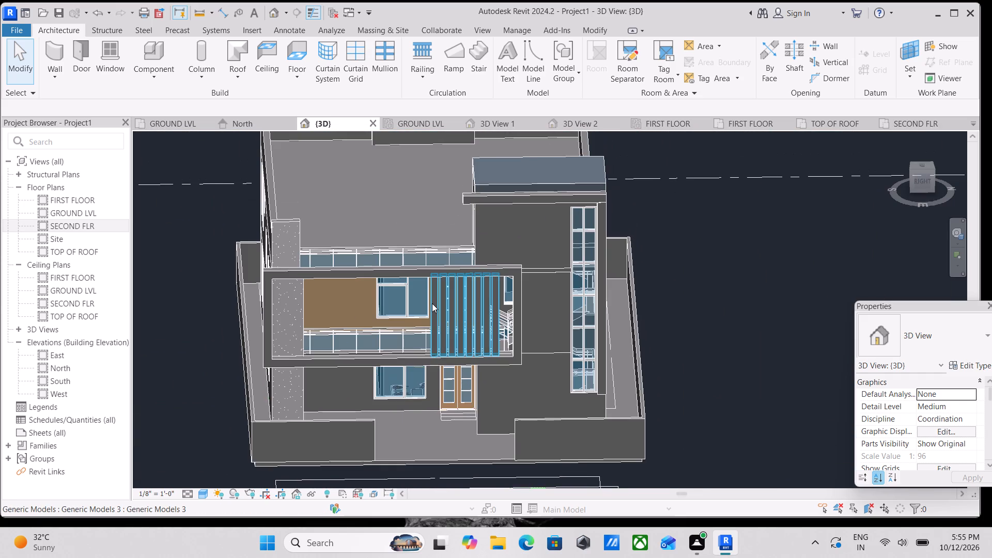
{"action": "scroll", "coordinate": [432, 303], "scroll_direction": "up", "scroll_amount": 4}
{"action": "scroll", "coordinate": [340, 268], "scroll_direction": "down", "scroll_amount": 3}
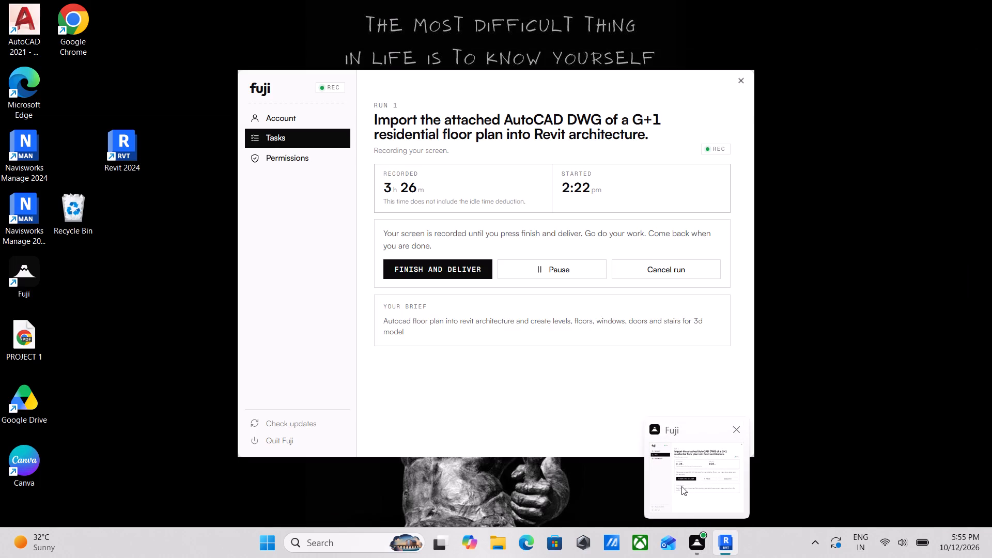
Examine the building's stair tower, side wall windows, roof parapets and rear facade by going around the 3D model.
{"action": "scroll", "coordinate": [664, 358], "scroll_direction": "down", "scroll_amount": 2}
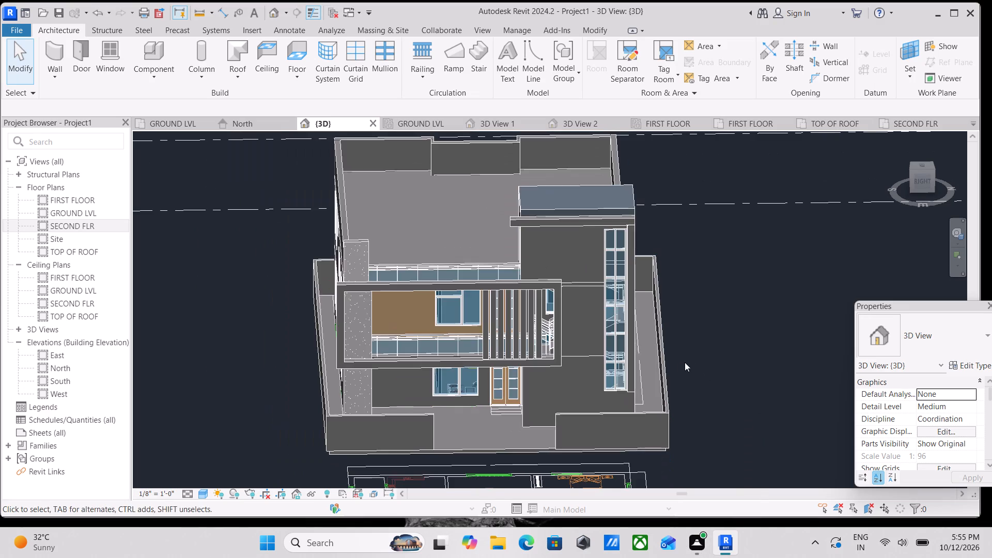
{"action": "scroll", "coordinate": [663, 364], "scroll_direction": "up", "scroll_amount": 2}
{"action": "scroll", "coordinate": [614, 395], "scroll_direction": "up", "scroll_amount": 1}
{"action": "middle_click_drag", "start_coordinate": [597, 391], "coordinate": [479, 323], "text": "shift"}
{"action": "middle_click_drag", "start_coordinate": [611, 367], "coordinate": [576, 405], "text": "shift"}
{"action": "middle_click_drag", "start_coordinate": [576, 405], "coordinate": [618, 410], "text": "shift"}
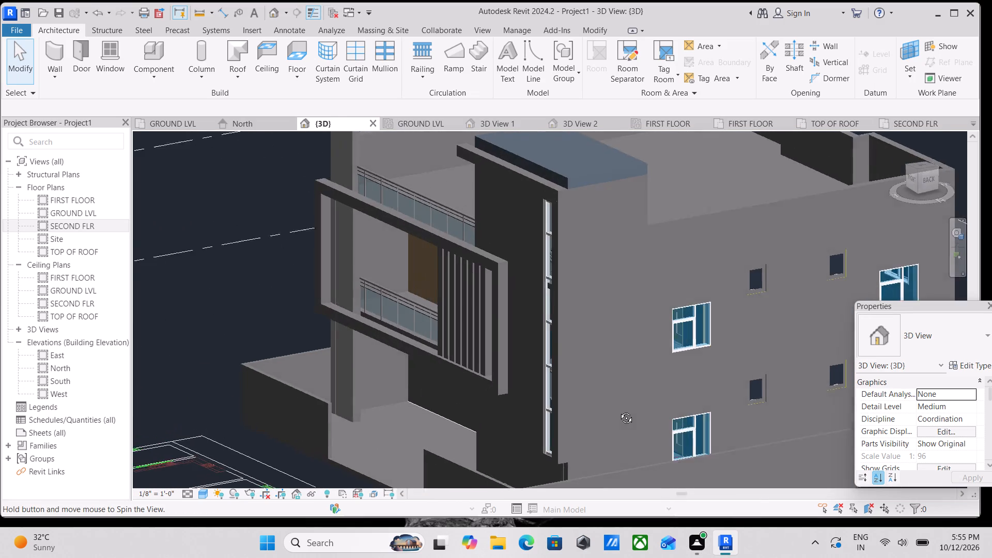
{"action": "middle_click_drag", "start_coordinate": [618, 410], "coordinate": [612, 427], "text": "shift"}
{"action": "middle_click_drag", "start_coordinate": [624, 420], "coordinate": [525, 429], "text": "shift"}
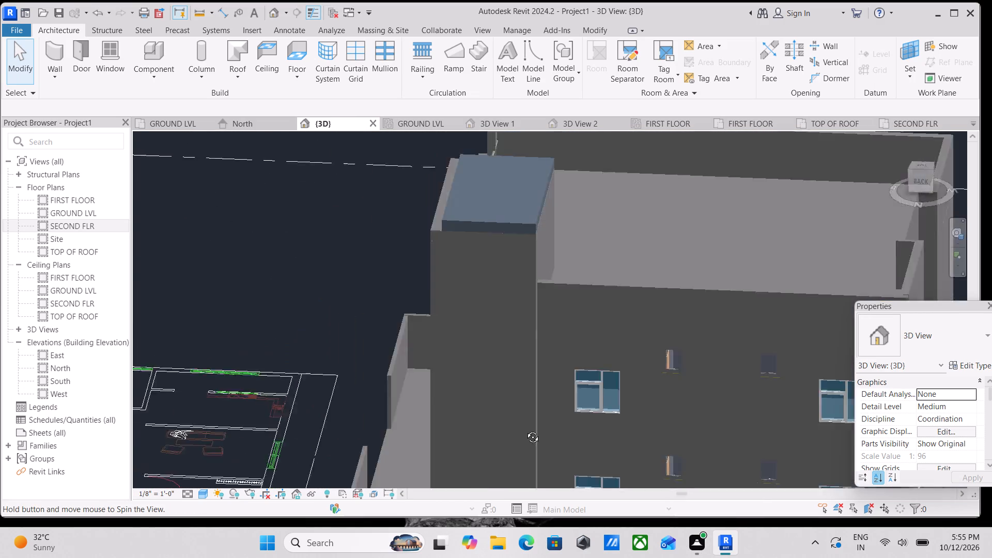
{"action": "middle_click_drag", "start_coordinate": [525, 429], "coordinate": [518, 395], "text": "shift"}
{"action": "scroll", "coordinate": [538, 366], "scroll_direction": "up", "scroll_amount": 3}
{"action": "middle_click_drag", "start_coordinate": [523, 365], "coordinate": [565, 386], "text": "shift"}
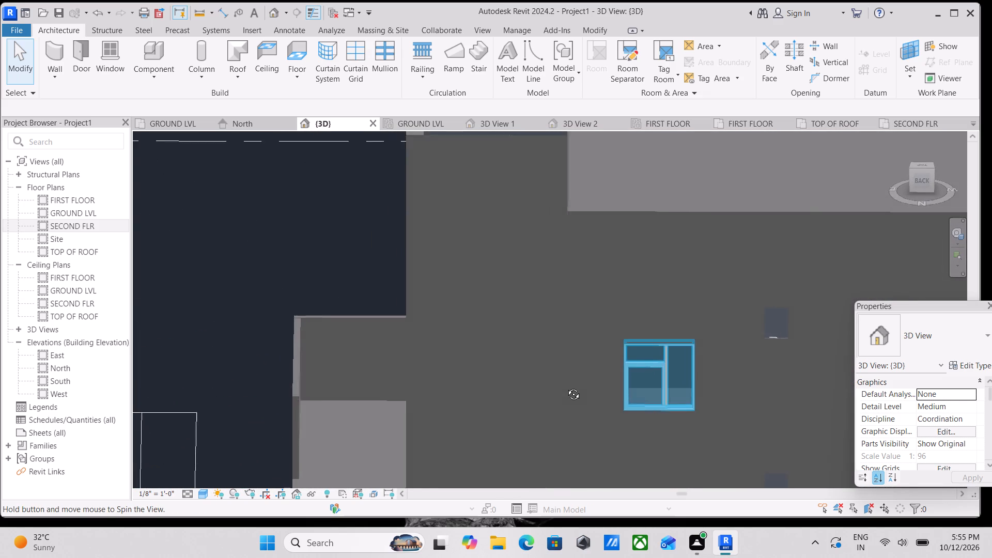
{"action": "scroll", "coordinate": [566, 386], "scroll_direction": "down", "scroll_amount": 4}
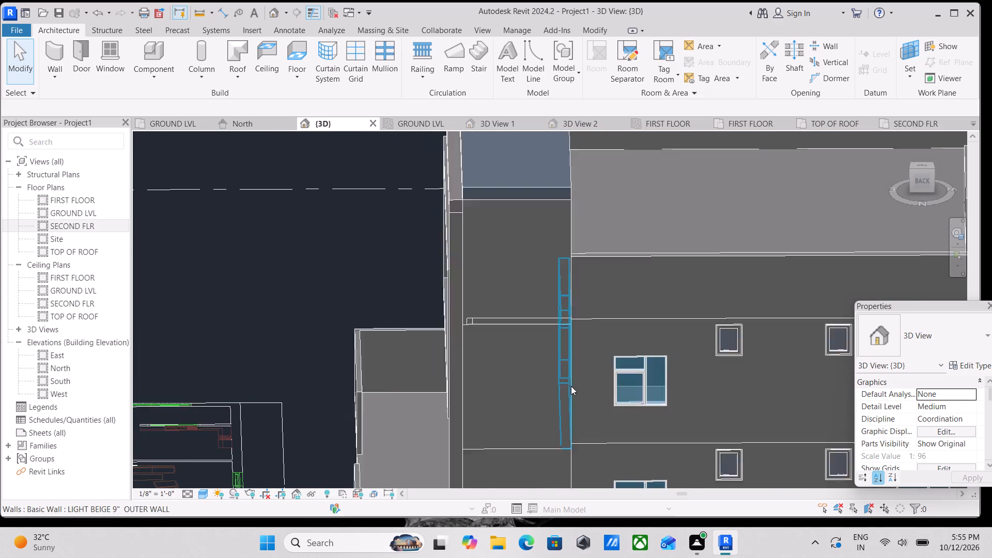
{"action": "scroll", "coordinate": [571, 386], "scroll_direction": "down", "scroll_amount": 3}
{"action": "middle_click_drag", "start_coordinate": [649, 383], "coordinate": [612, 385], "text": "shift"}
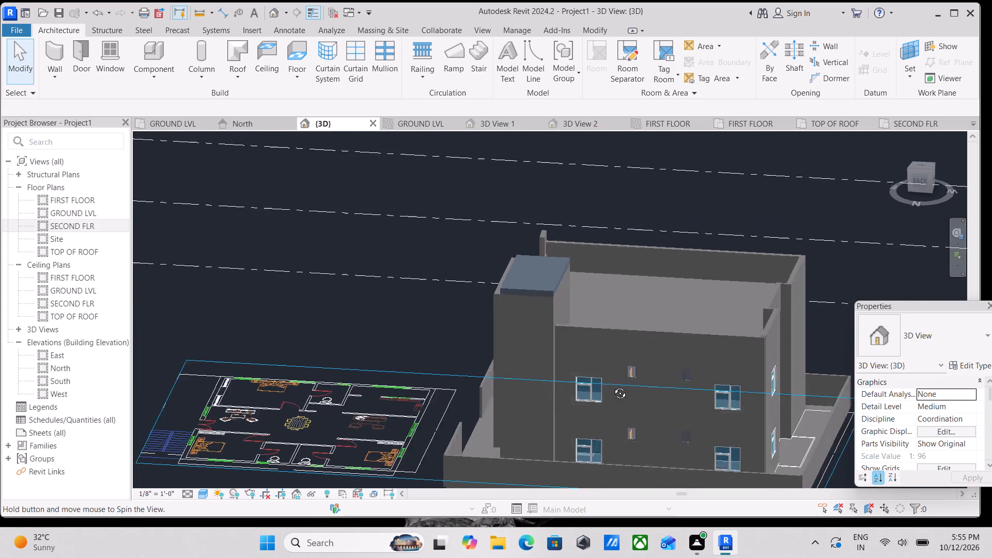
{"action": "middle_click_drag", "start_coordinate": [612, 385], "coordinate": [585, 388], "text": "shift"}
{"action": "middle_click_drag", "start_coordinate": [669, 414], "coordinate": [646, 423], "text": "shift"}
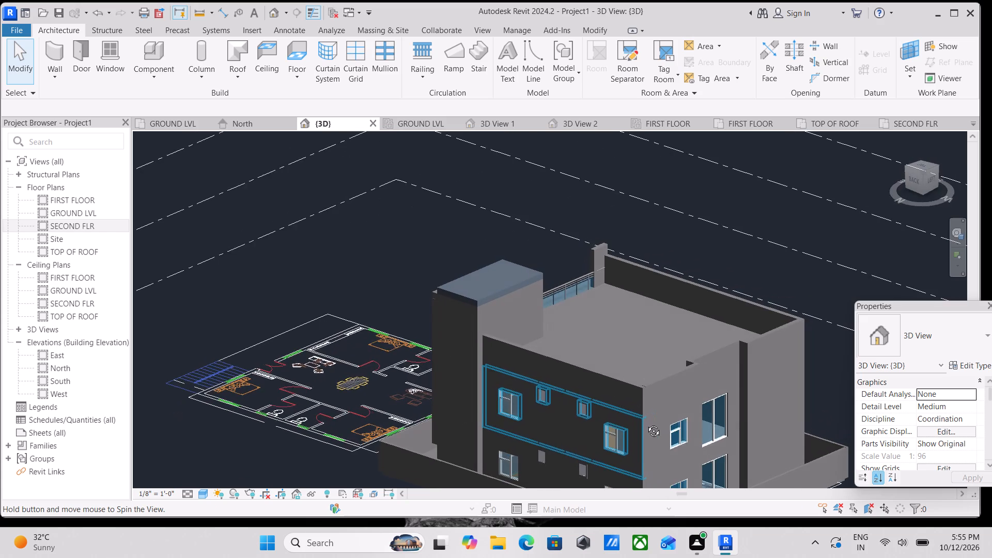
{"action": "middle_click_drag", "start_coordinate": [646, 423], "coordinate": [622, 428], "text": "shift"}
{"action": "middle_click_drag", "start_coordinate": [705, 435], "coordinate": [662, 365]}
{"action": "scroll", "coordinate": [636, 375], "scroll_direction": "up", "scroll_amount": 2}
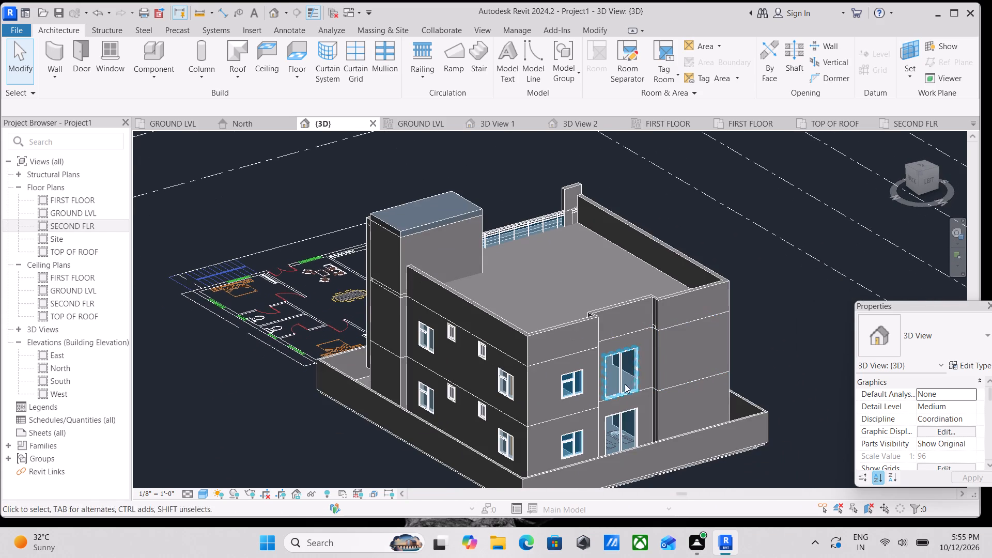
Delete the first-floor Storefront curtain wall from the rear facade, above the ground-floor glazed opening.
{"action": "left_click", "coordinate": [623, 386]}
{"action": "scroll", "coordinate": [623, 386], "scroll_direction": "up", "scroll_amount": 3}
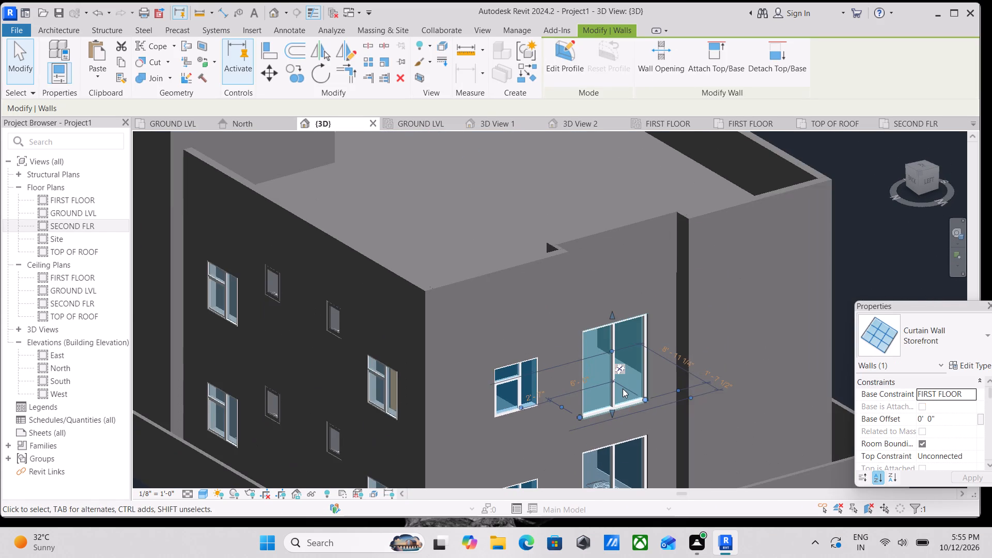
{"action": "scroll", "coordinate": [623, 390], "scroll_direction": "down", "scroll_amount": 4}
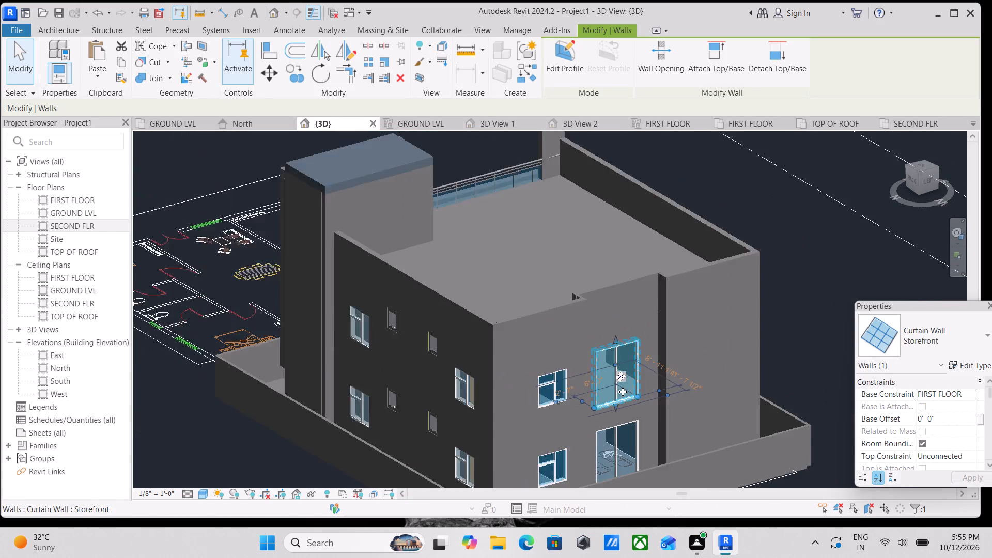
{"action": "right_click", "coordinate": [623, 392]}
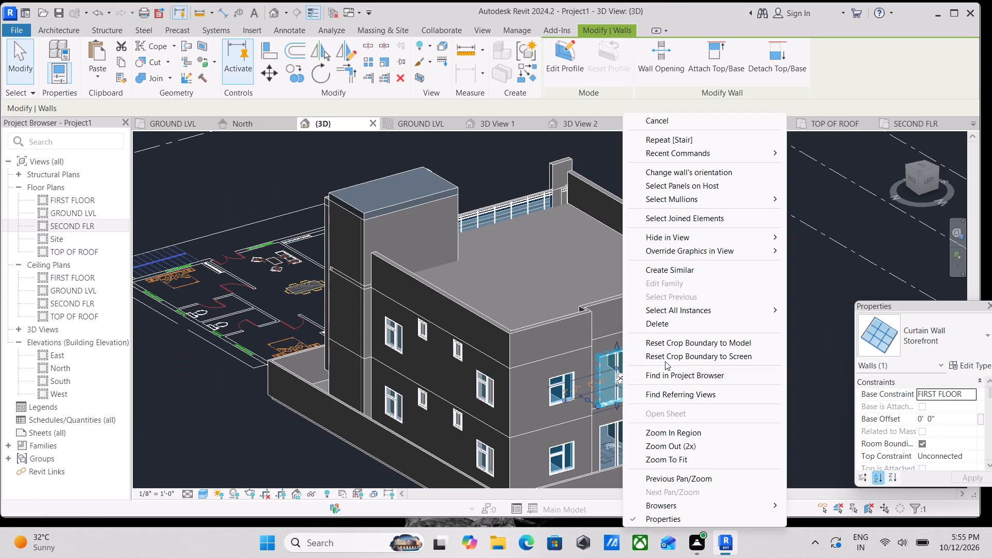
{"action": "left_click", "coordinate": [671, 327]}
Place a 4' x 4' double-sidelight casement window, matching the neighbouring first-floor one, on the rear wall above the ground-floor glazed opening.
{"action": "scroll", "coordinate": [580, 398], "scroll_direction": "up", "scroll_amount": 1}
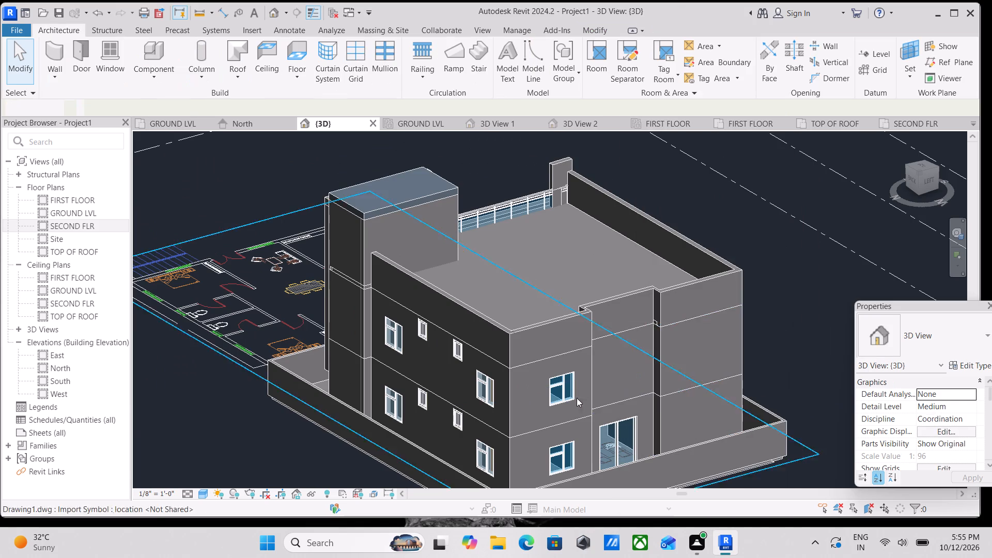
{"action": "left_click", "coordinate": [568, 392]}
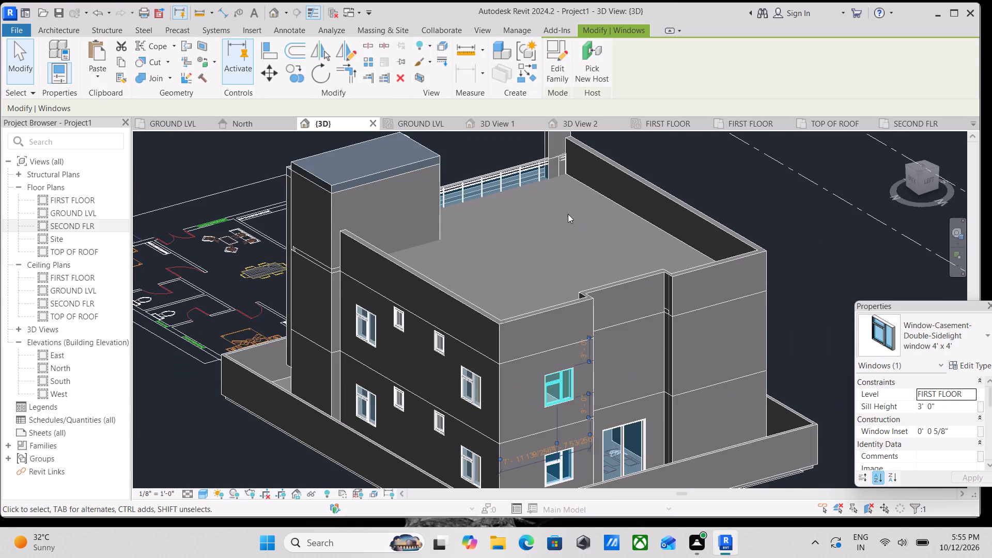
{"action": "type", "text": "ca"}
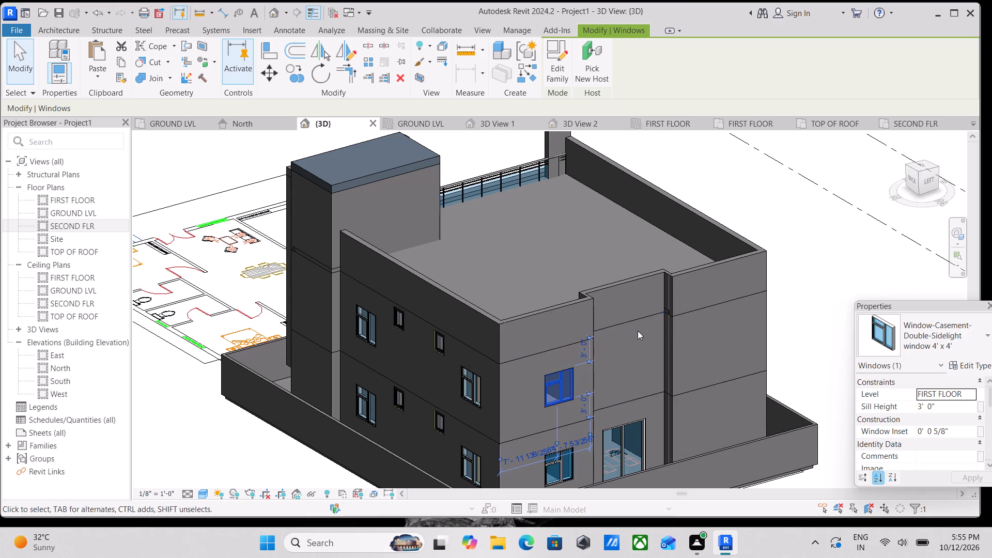
{"action": "scroll", "coordinate": [667, 332], "scroll_direction": "down", "scroll_amount": 4}
{"action": "scroll", "coordinate": [578, 366], "scroll_direction": "up", "scroll_amount": 1}
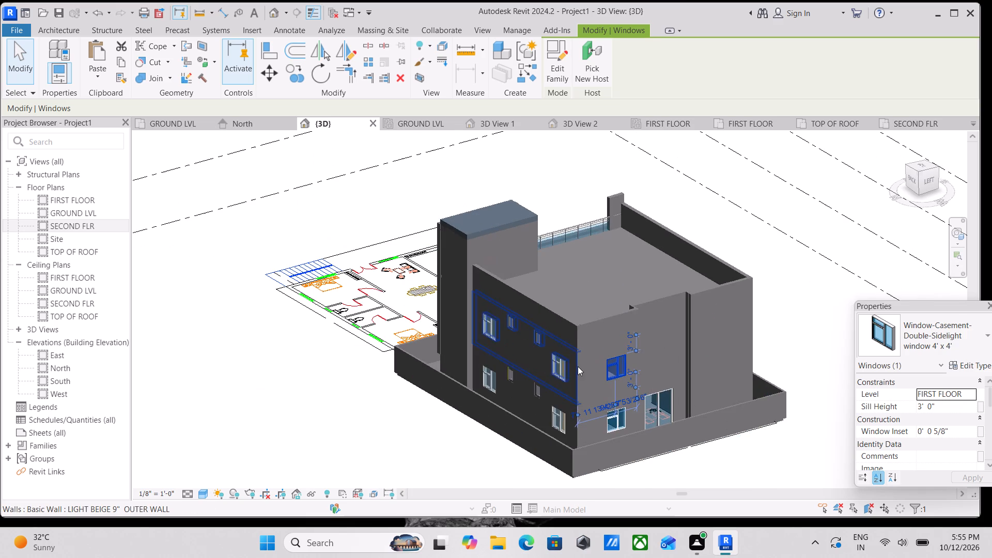
{"action": "scroll", "coordinate": [576, 367], "scroll_direction": "up", "scroll_amount": 2}
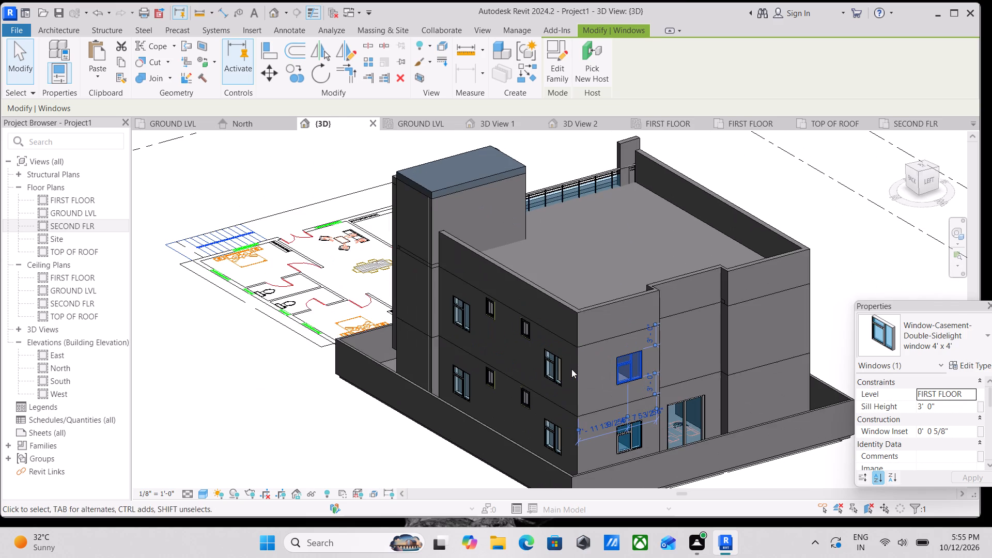
{"action": "middle_click_drag", "start_coordinate": [562, 368], "coordinate": [726, 297], "text": "shift"}
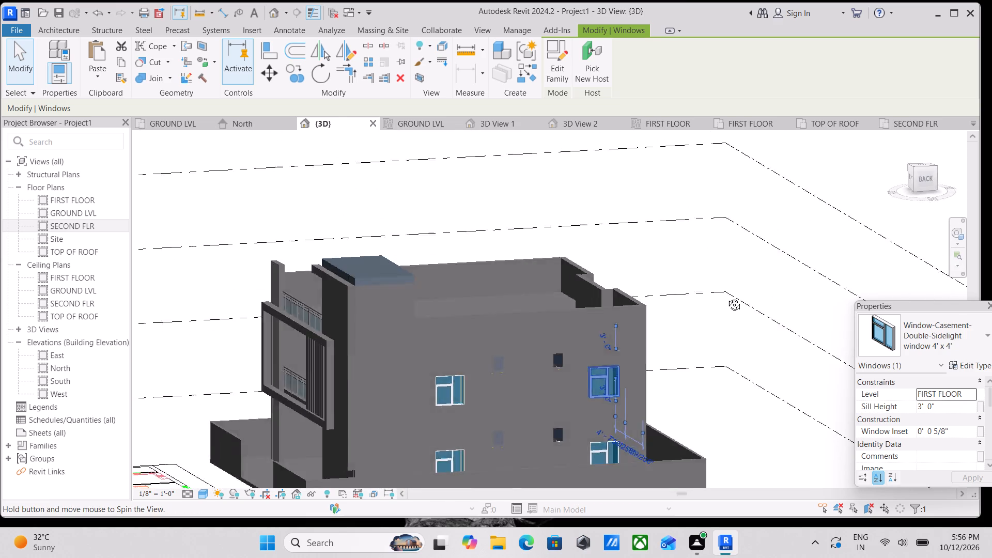
{"action": "middle_click_drag", "start_coordinate": [726, 297], "coordinate": [657, 388], "text": "shift"}
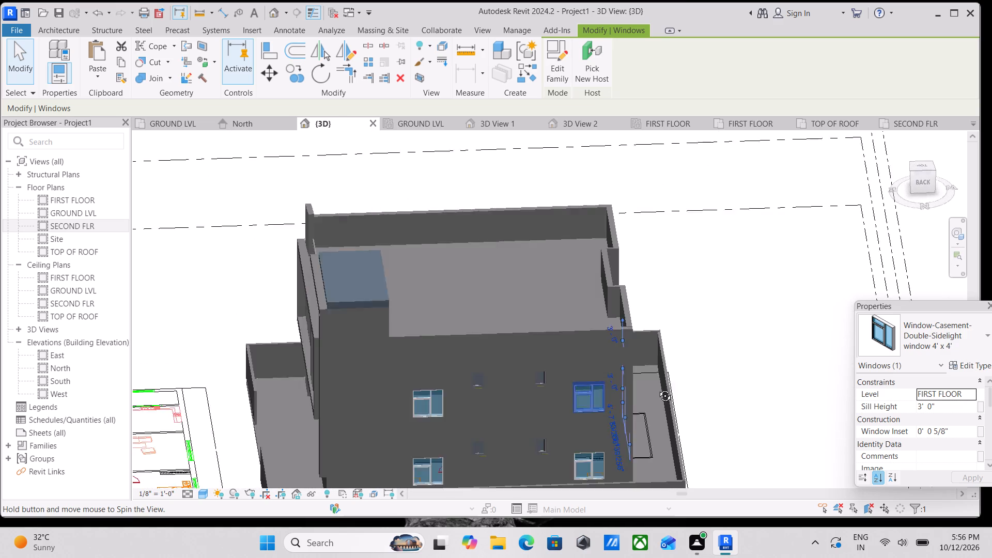
{"action": "middle_click_drag", "start_coordinate": [657, 388], "coordinate": [548, 380], "text": "shift"}
{"action": "scroll", "coordinate": [674, 383], "scroll_direction": "up", "scroll_amount": 4}
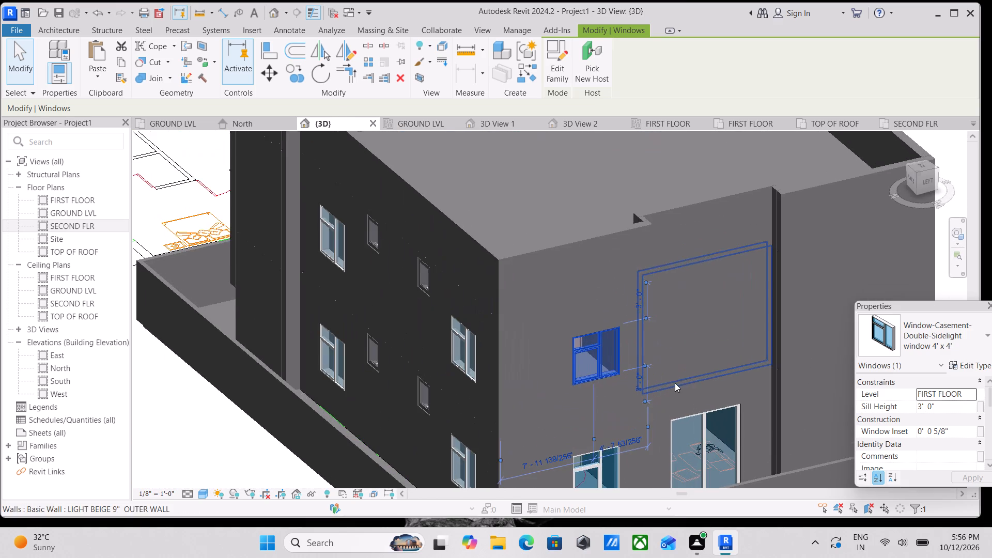
{"action": "scroll", "coordinate": [633, 349], "scroll_direction": "up", "scroll_amount": 3}
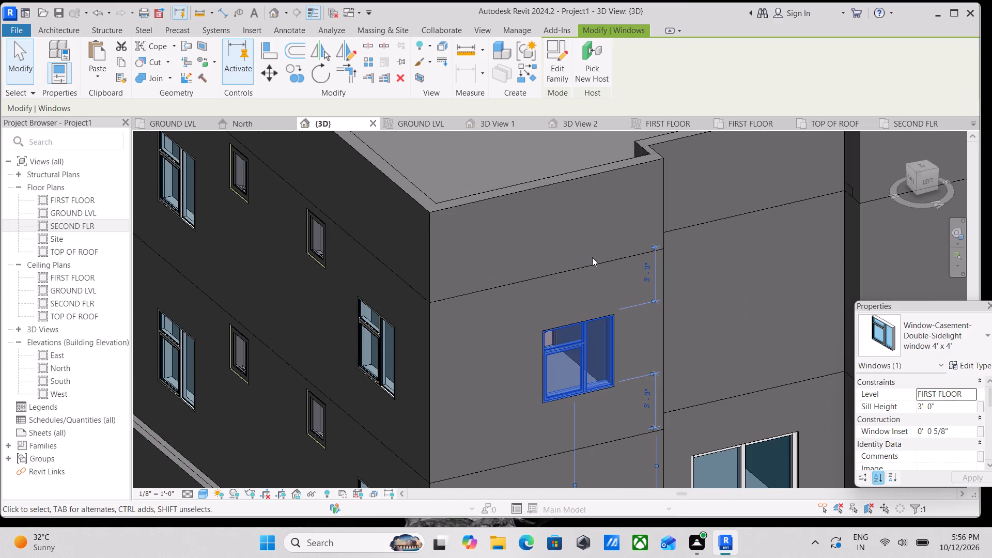
{"action": "type", "text": "cs"}
{"action": "scroll", "coordinate": [721, 338], "scroll_direction": "down", "scroll_amount": 2}
{"action": "middle_click_drag", "start_coordinate": [709, 331], "coordinate": [625, 311]}
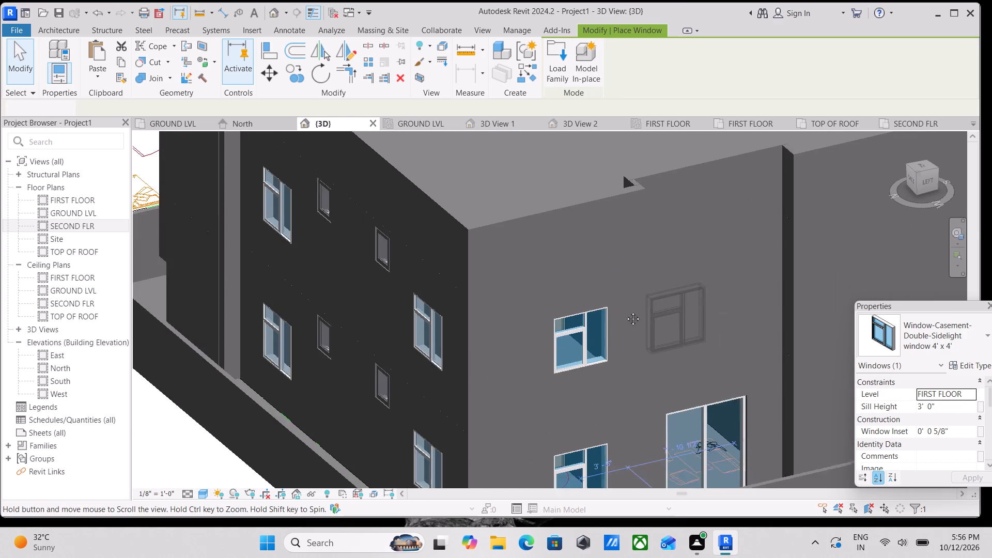
{"action": "middle_click_drag", "start_coordinate": [625, 311], "coordinate": [577, 313]}
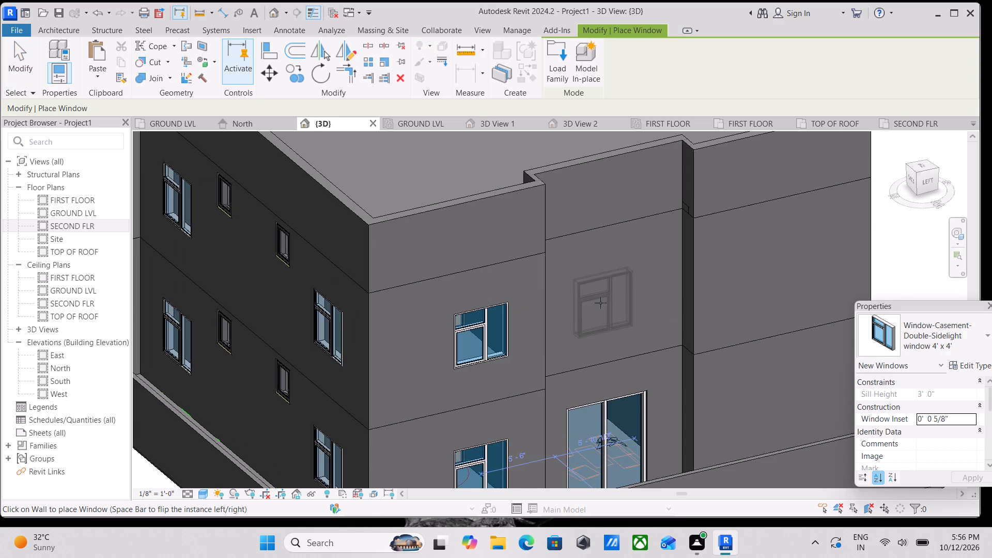
{"action": "left_click", "coordinate": [600, 303]}
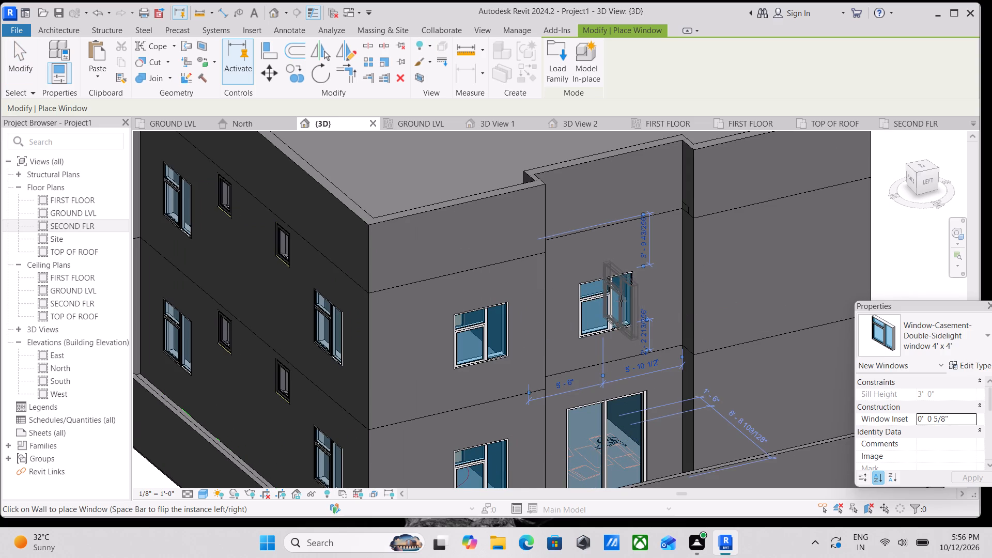
{"action": "scroll", "coordinate": [621, 301], "scroll_direction": "down", "scroll_amount": 2}
{"action": "key", "text": "Escape"}
{"action": "key", "text": "Escape"}
Examine the rear and side facades, roof parapets and front balcony facade by going around the 3D model.
{"action": "scroll", "coordinate": [621, 301], "scroll_direction": "down", "scroll_amount": 2}
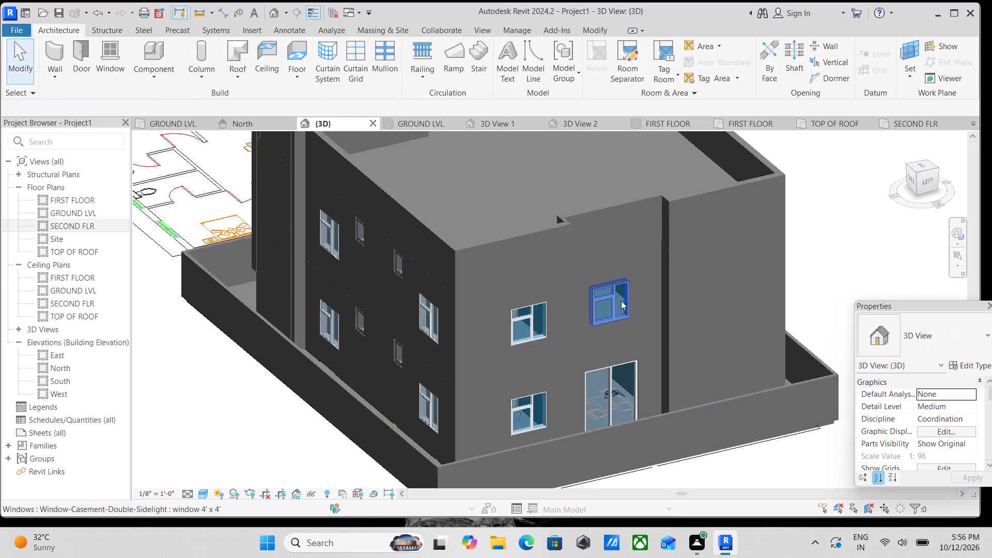
{"action": "scroll", "coordinate": [621, 301], "scroll_direction": "down", "scroll_amount": 1}
{"action": "middle_click_drag", "start_coordinate": [693, 324], "coordinate": [663, 339], "text": "shift"}
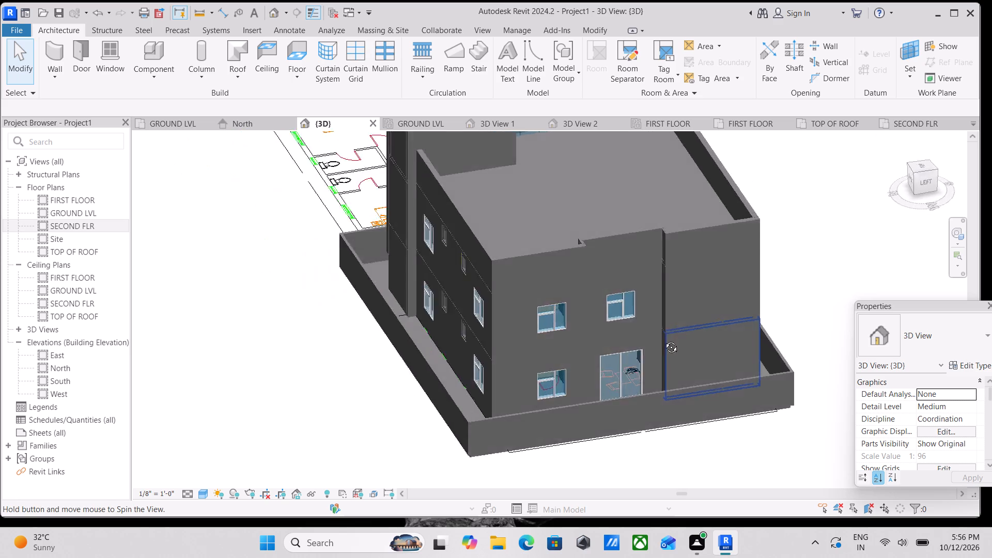
{"action": "middle_click_drag", "start_coordinate": [663, 339], "coordinate": [418, 361], "text": "shift"}
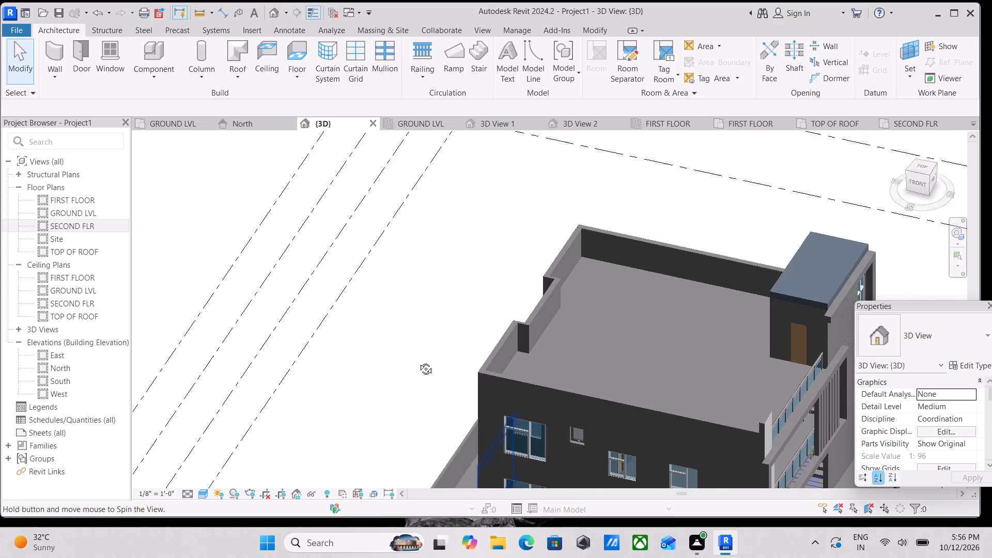
{"action": "middle_click_drag", "start_coordinate": [418, 361], "coordinate": [395, 262], "text": "shift"}
{"action": "middle_click_drag", "start_coordinate": [420, 340], "coordinate": [403, 332], "text": "shift"}
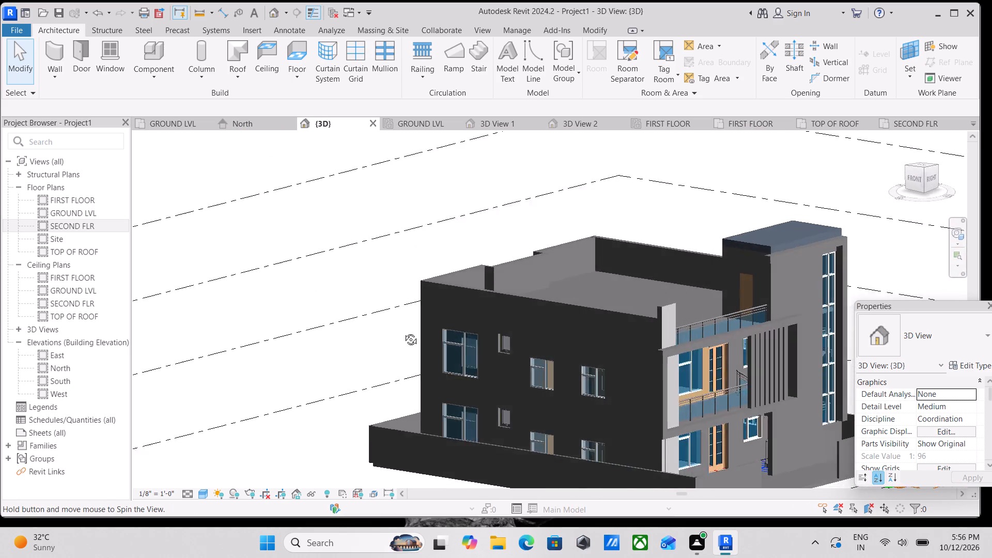
{"action": "middle_click_drag", "start_coordinate": [403, 332], "coordinate": [317, 340], "text": "shift"}
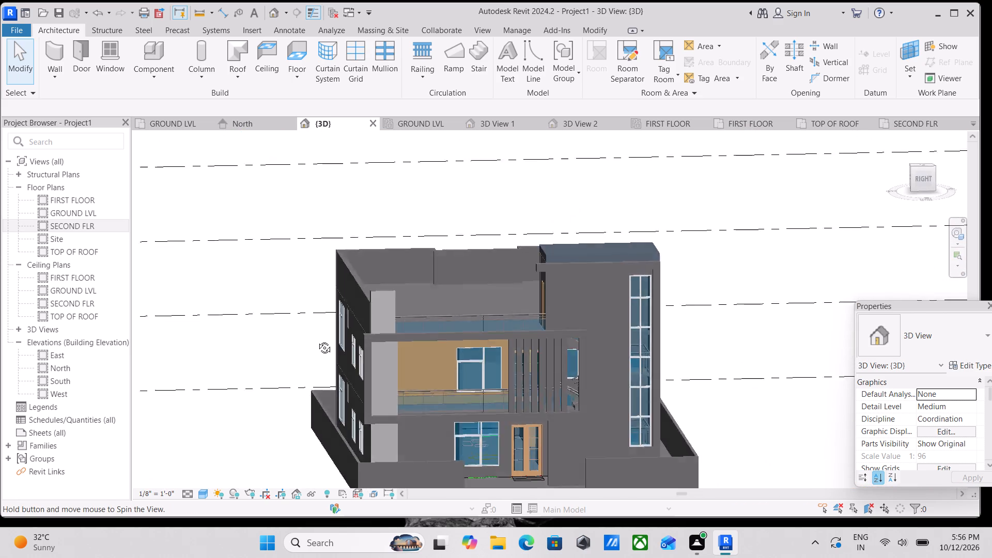
{"action": "middle_click_drag", "start_coordinate": [317, 340], "coordinate": [317, 341], "text": "shift"}
{"action": "scroll", "coordinate": [382, 269], "scroll_direction": "down", "scroll_amount": 4}
{"action": "scroll", "coordinate": [437, 266], "scroll_direction": "down", "scroll_amount": 1}
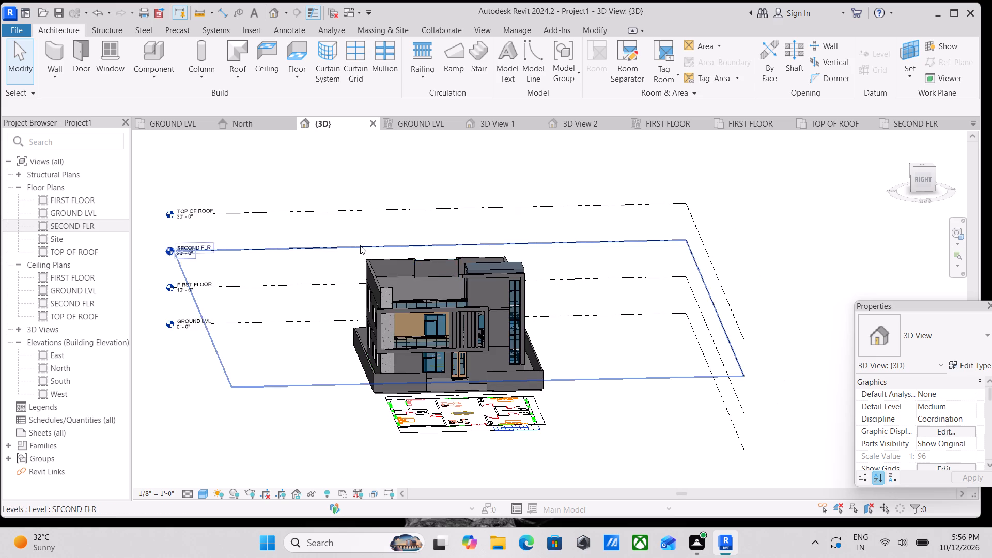
{"action": "scroll", "coordinate": [359, 245], "scroll_direction": "up", "scroll_amount": 3}
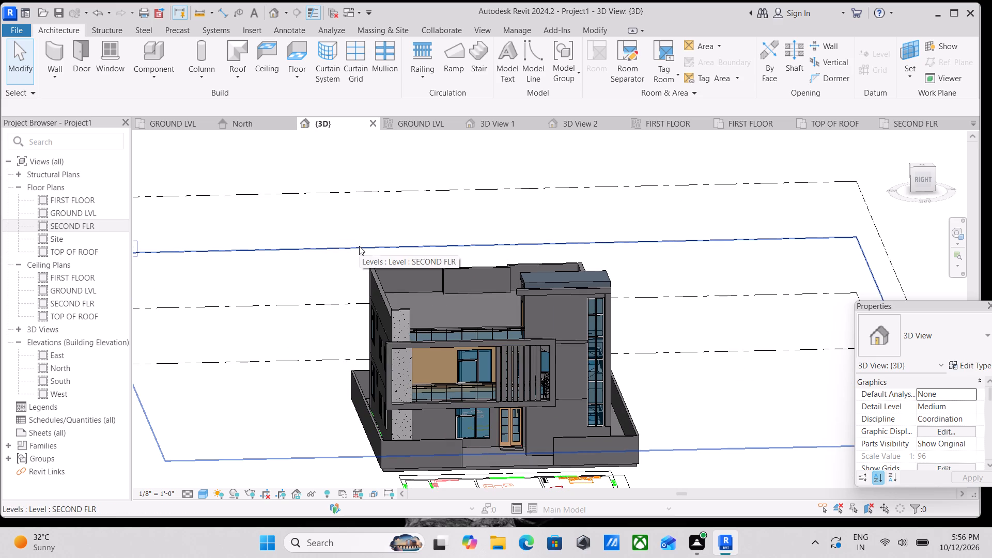
{"action": "key", "text": "Escape"}
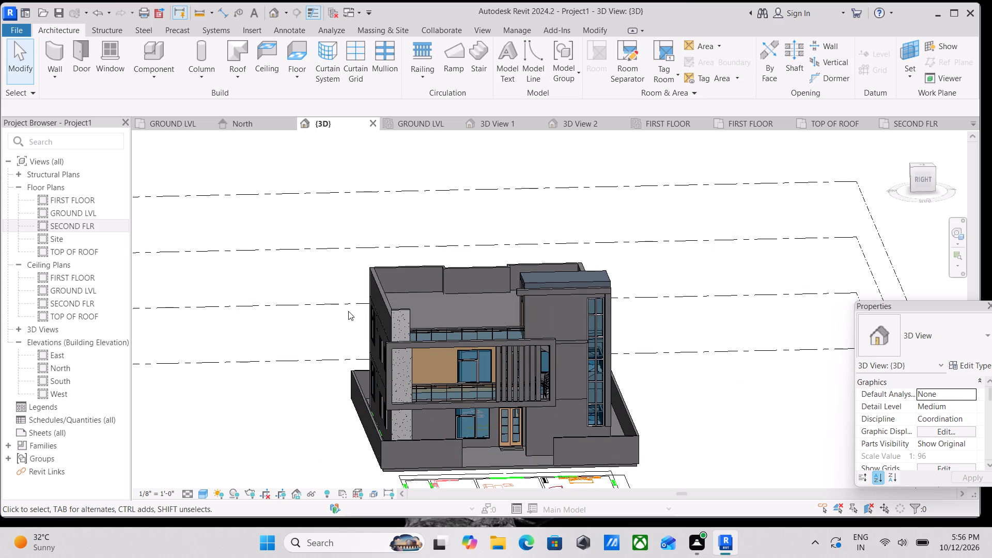
{"action": "scroll", "coordinate": [518, 375], "scroll_direction": "up", "scroll_amount": 2}
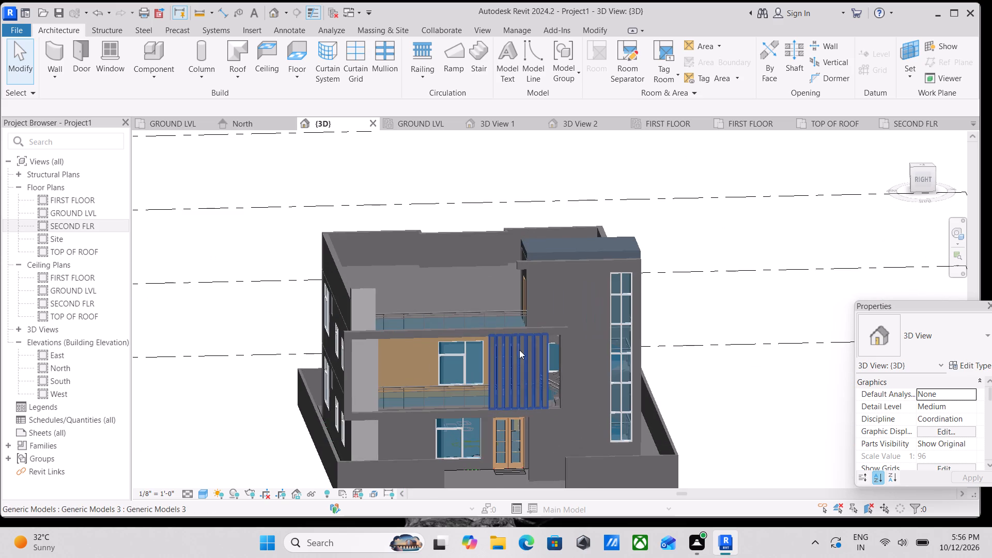
{"action": "key", "text": "Escape"}
Switch the 3D view to the Realistic visual style and examine the materials on the front facade, balcony, entrance and boundary walls.
{"action": "left_click", "coordinate": [205, 492]}
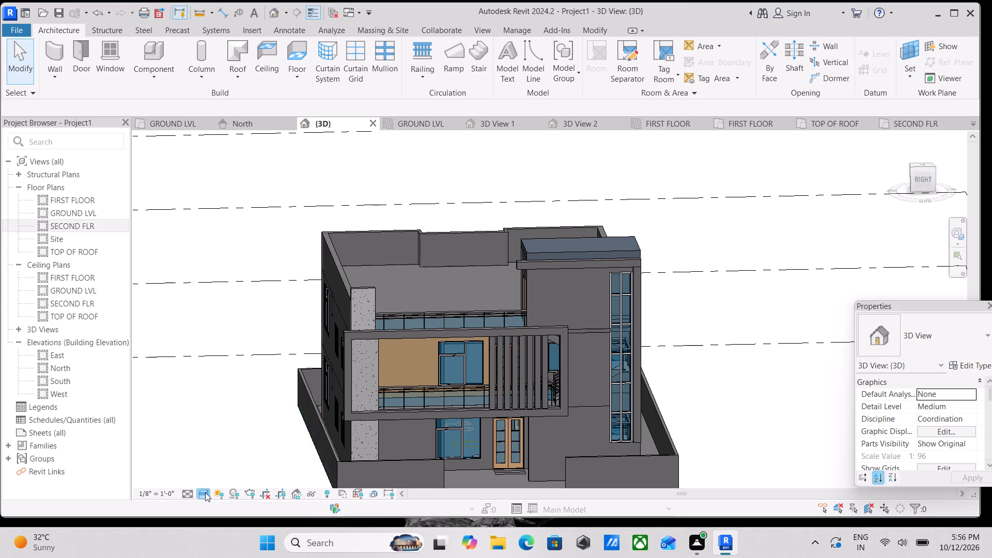
{"action": "left_click", "coordinate": [222, 478]}
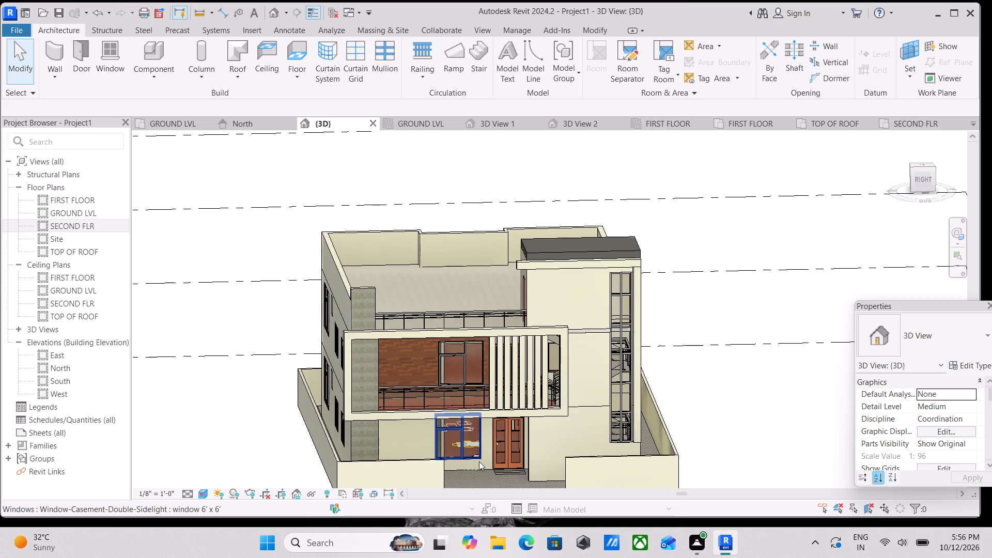
{"action": "scroll", "coordinate": [479, 461], "scroll_direction": "up", "scroll_amount": 4}
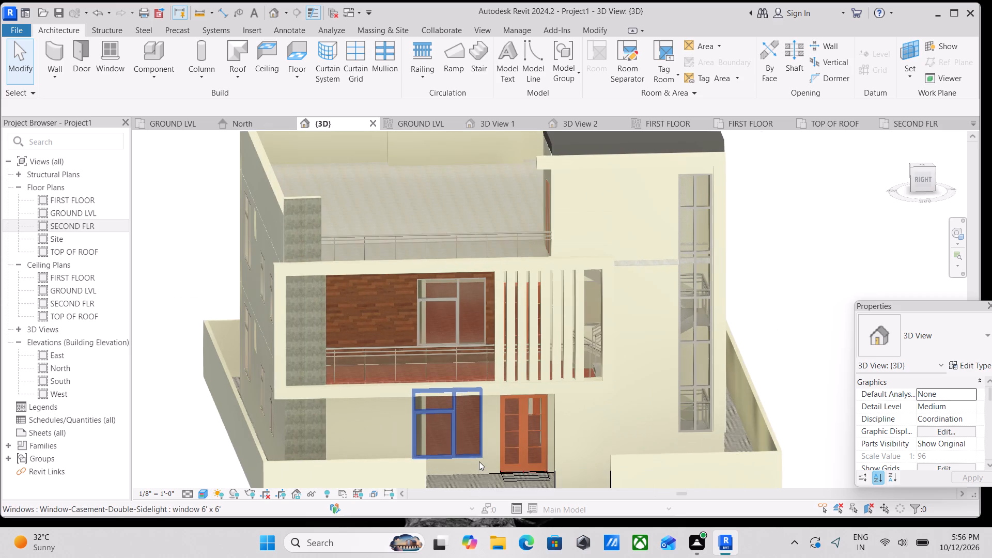
{"action": "scroll", "coordinate": [479, 461], "scroll_direction": "up", "scroll_amount": 2}
{"action": "scroll", "coordinate": [479, 461], "scroll_direction": "down", "scroll_amount": 2}
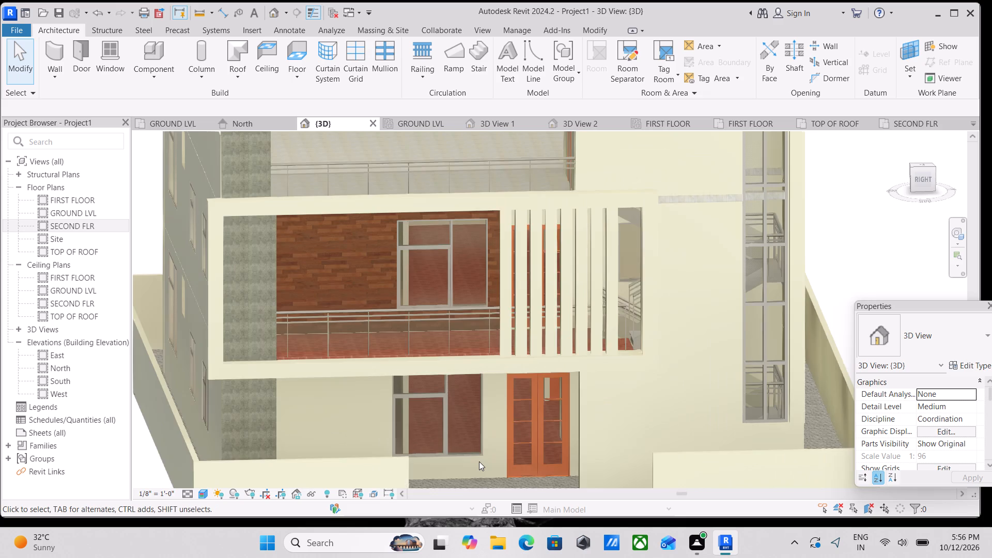
{"action": "scroll", "coordinate": [479, 461], "scroll_direction": "down", "scroll_amount": 2}
{"action": "middle_click_drag", "start_coordinate": [479, 461], "coordinate": [478, 391]}
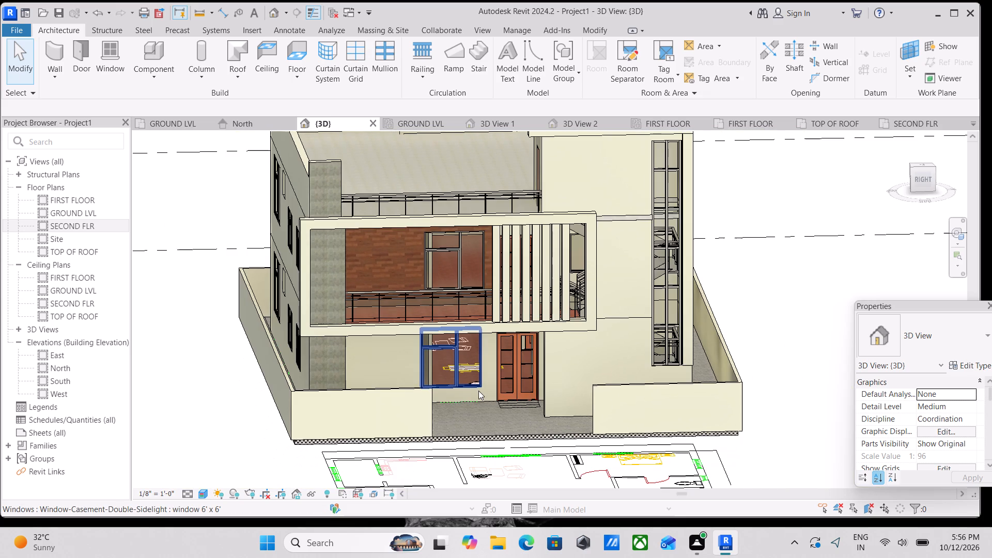
{"action": "middle_click_drag", "start_coordinate": [478, 391], "coordinate": [472, 427]}
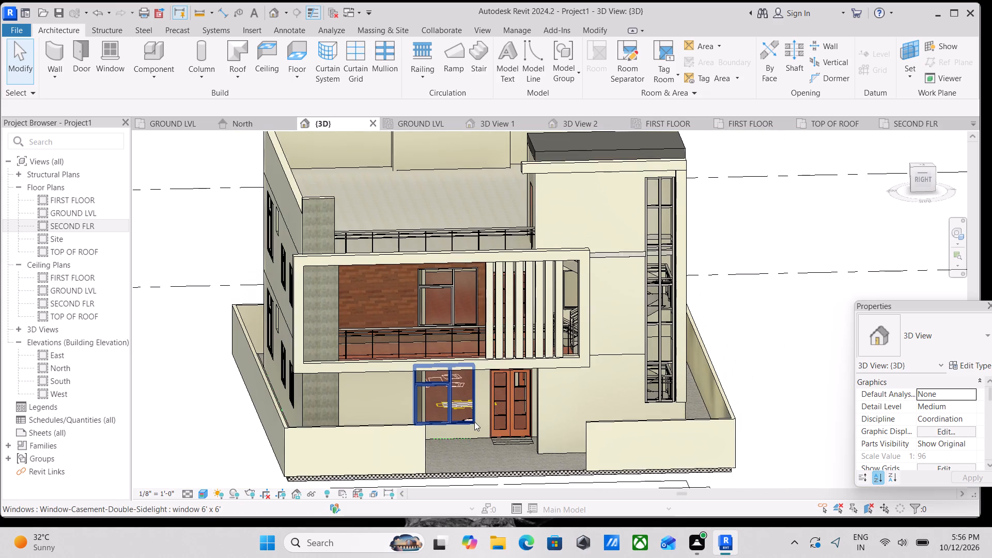
{"action": "scroll", "coordinate": [474, 422], "scroll_direction": "down", "scroll_amount": 1}
{"action": "middle_click_drag", "start_coordinate": [474, 422], "coordinate": [485, 415]}
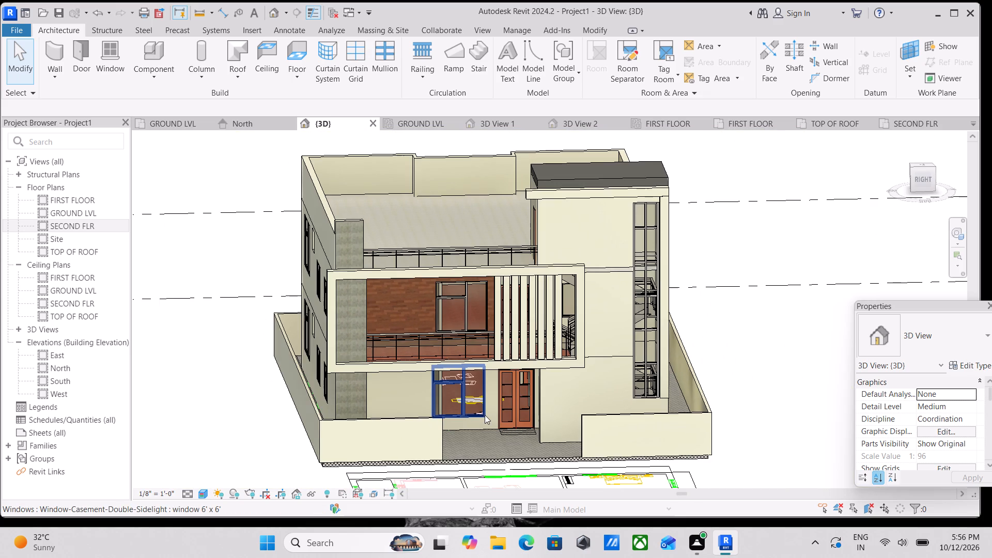
Set the 3D view's visual style back to Shaded.
{"action": "left_click", "coordinate": [202, 500]}
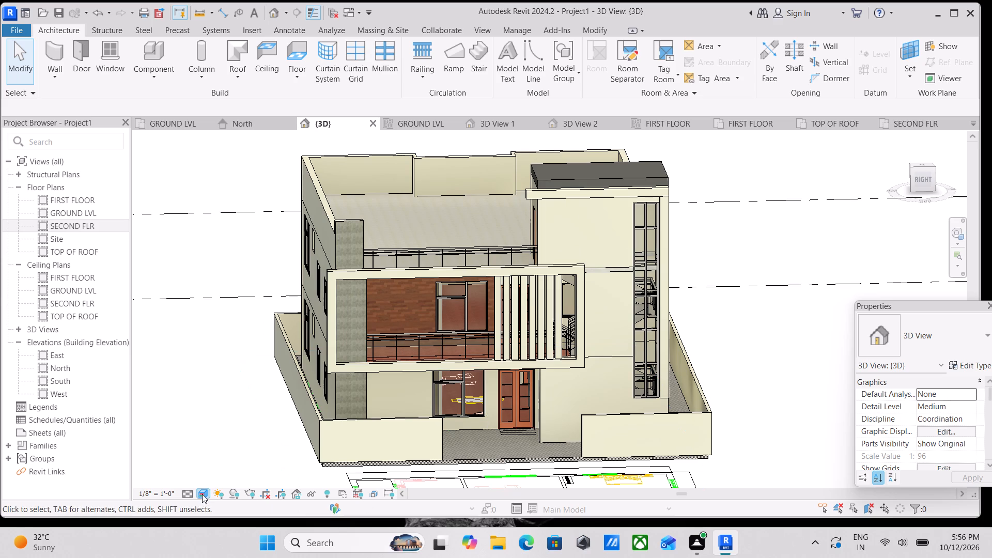
{"action": "left_click", "coordinate": [202, 494]}
{"action": "left_click", "coordinate": [222, 442]}
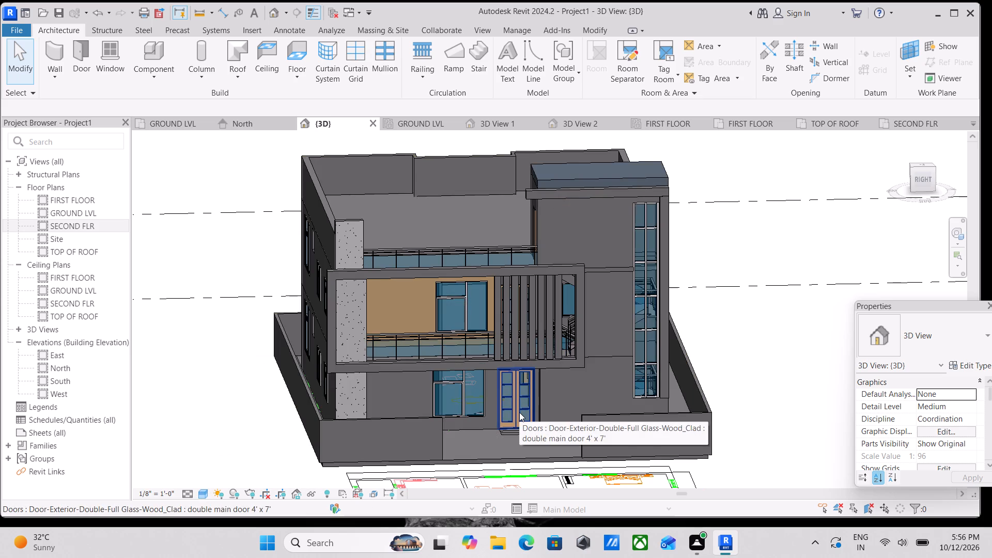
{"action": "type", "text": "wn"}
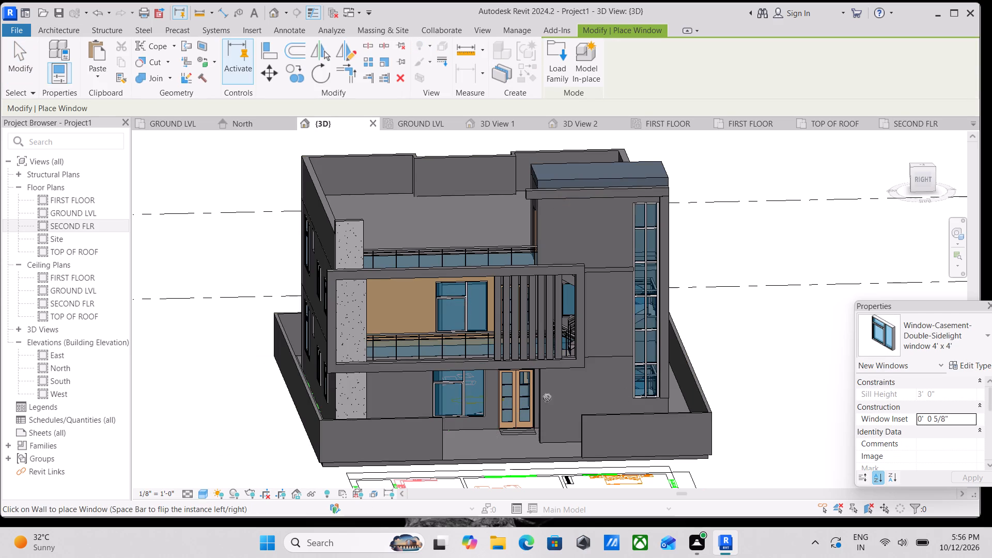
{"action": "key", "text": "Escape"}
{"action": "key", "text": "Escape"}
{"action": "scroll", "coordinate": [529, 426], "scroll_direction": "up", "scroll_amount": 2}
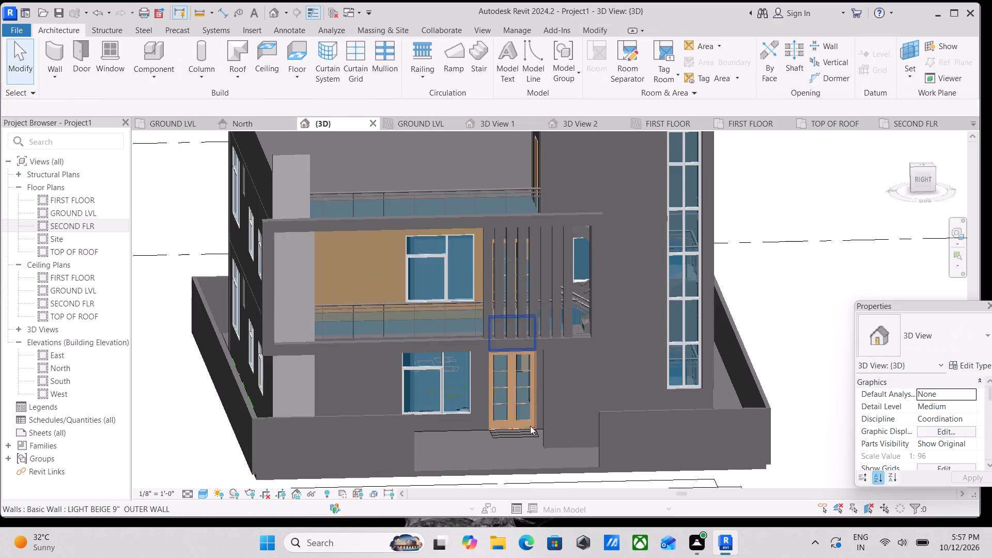
Examine the front facade, main entrance door, entrance steps and boundary wall opening in the 3D model, ending with the top view.
{"action": "scroll", "coordinate": [530, 426], "scroll_direction": "down", "scroll_amount": 1}
{"action": "middle_click_drag", "start_coordinate": [530, 426], "coordinate": [532, 373]}
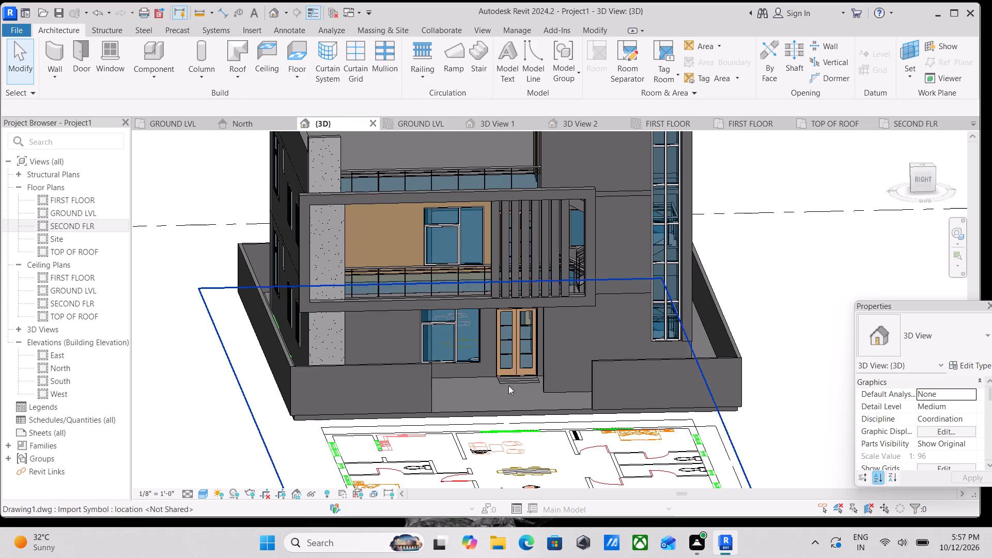
{"action": "scroll", "coordinate": [510, 386], "scroll_direction": "down", "scroll_amount": 2}
{"action": "middle_click_drag", "start_coordinate": [520, 396], "coordinate": [540, 424]}
{"action": "scroll", "coordinate": [537, 425], "scroll_direction": "up", "scroll_amount": 2}
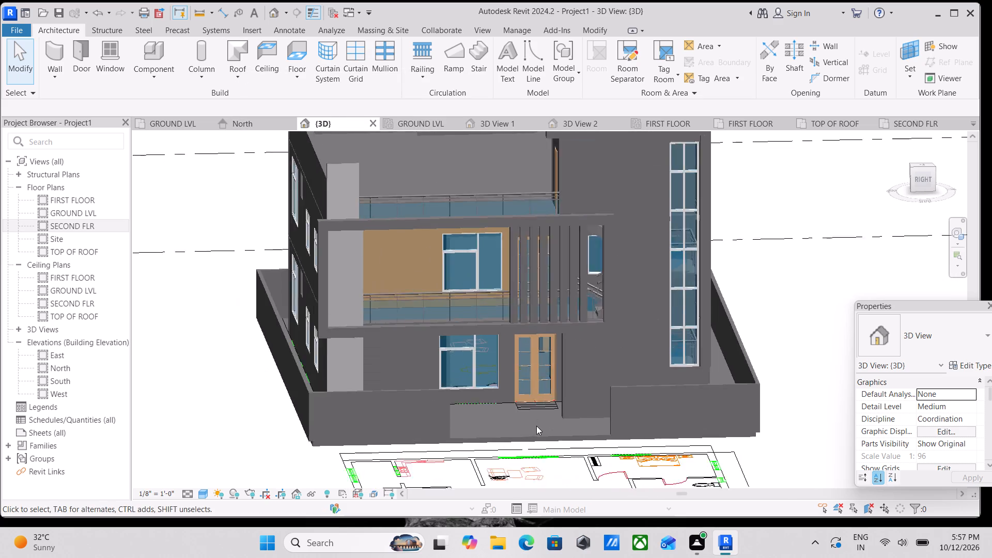
{"action": "scroll", "coordinate": [536, 426], "scroll_direction": "up", "scroll_amount": 2}
{"action": "scroll", "coordinate": [509, 419], "scroll_direction": "down", "scroll_amount": 1}
{"action": "middle_click_drag", "start_coordinate": [511, 418], "coordinate": [554, 435]}
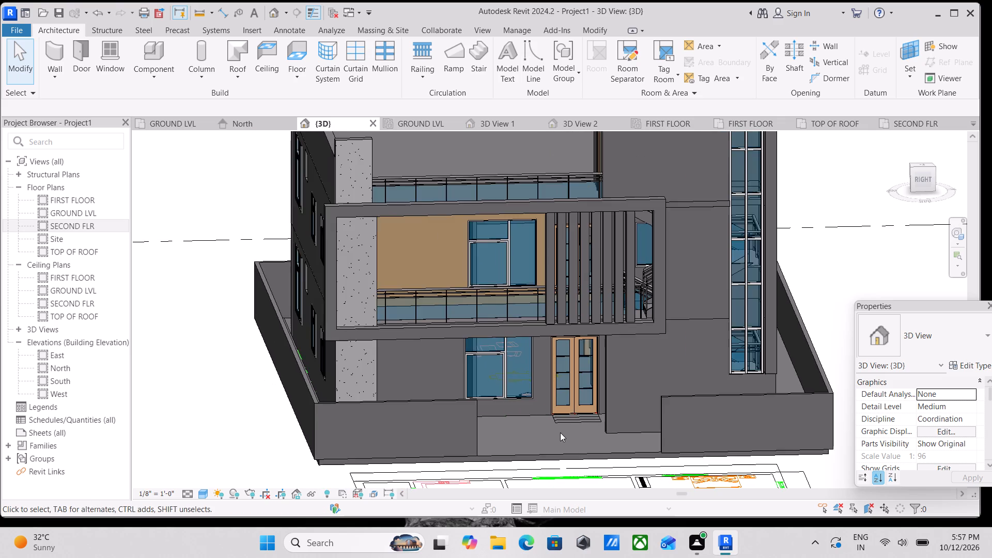
{"action": "scroll", "coordinate": [568, 428], "scroll_direction": "down", "scroll_amount": 2}
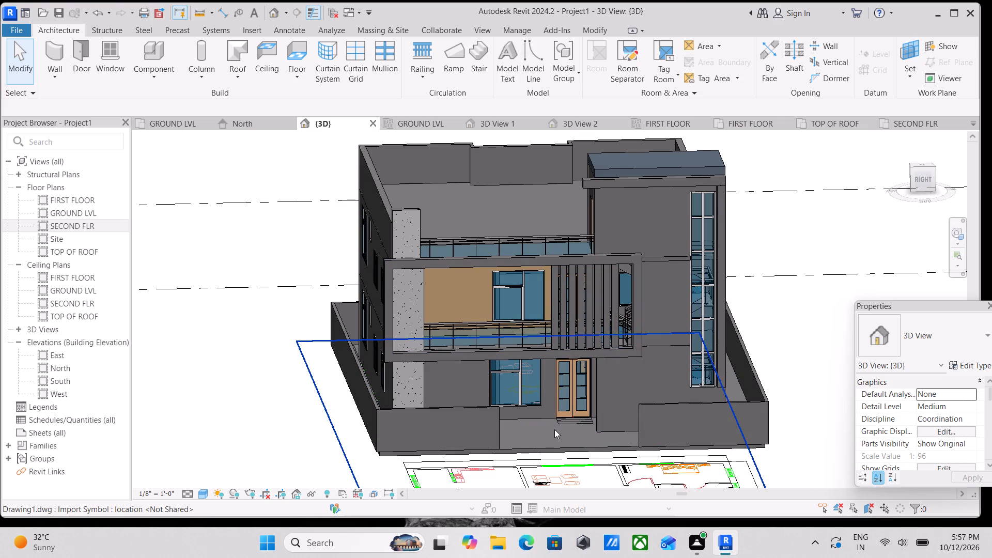
{"action": "middle_click_drag", "start_coordinate": [555, 430], "coordinate": [571, 390], "text": "shift"}
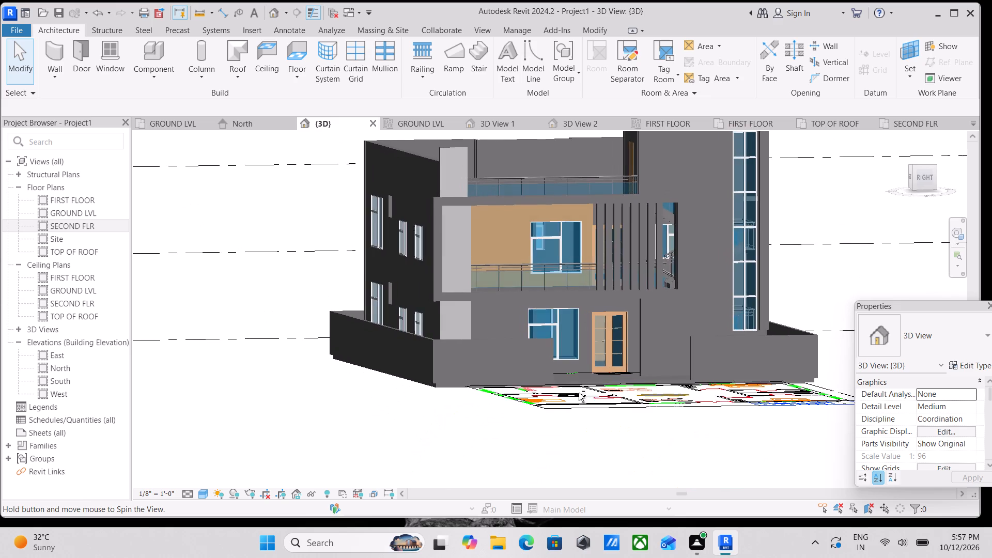
{"action": "scroll", "coordinate": [598, 378], "scroll_direction": "up", "scroll_amount": 2}
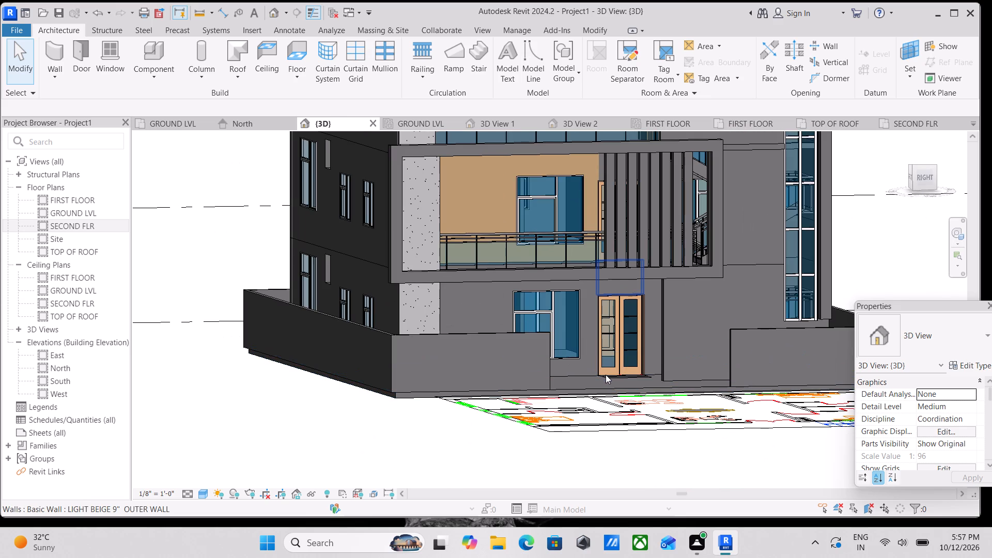
{"action": "middle_click_drag", "start_coordinate": [597, 380], "coordinate": [583, 435], "text": "shift"}
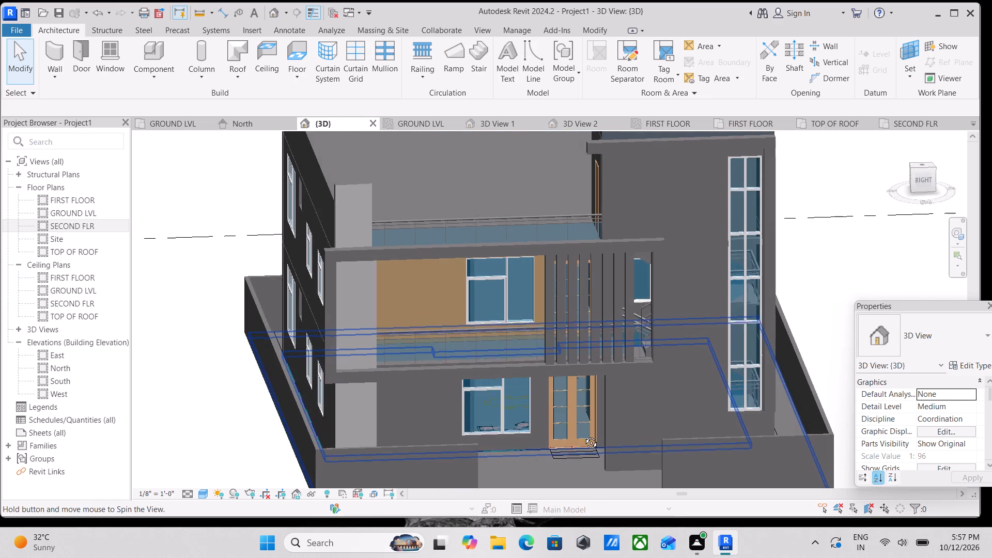
{"action": "middle_click_drag", "start_coordinate": [583, 435], "coordinate": [581, 401], "text": "shift"}
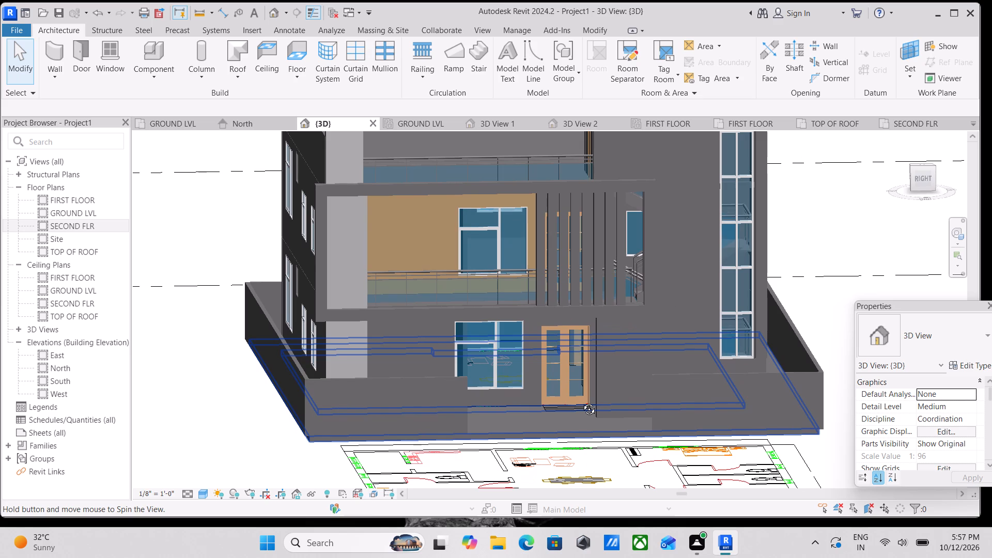
{"action": "middle_click_drag", "start_coordinate": [581, 401], "coordinate": [581, 409], "text": "shift"}
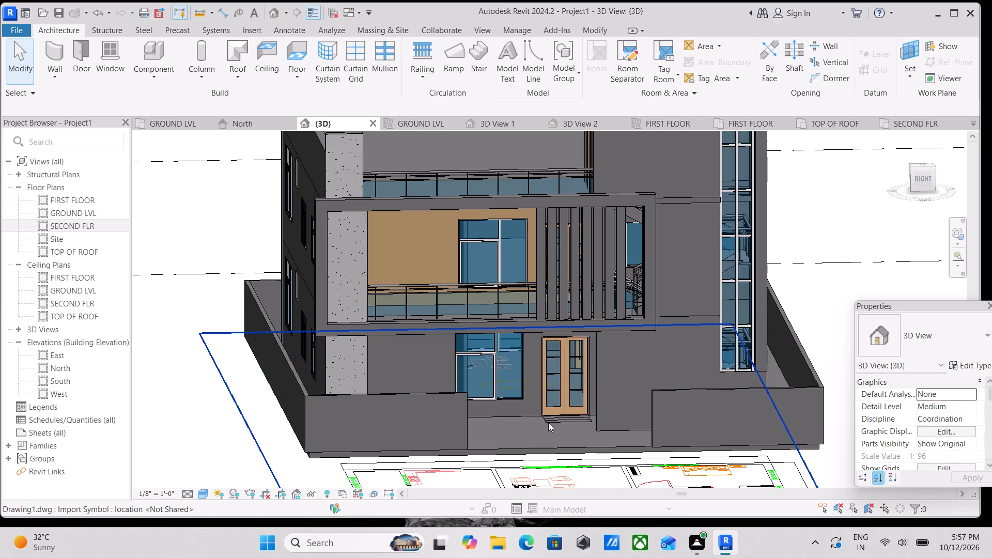
{"action": "scroll", "coordinate": [548, 422], "scroll_direction": "up", "scroll_amount": 5}
{"action": "scroll", "coordinate": [539, 400], "scroll_direction": "down", "scroll_amount": 1}
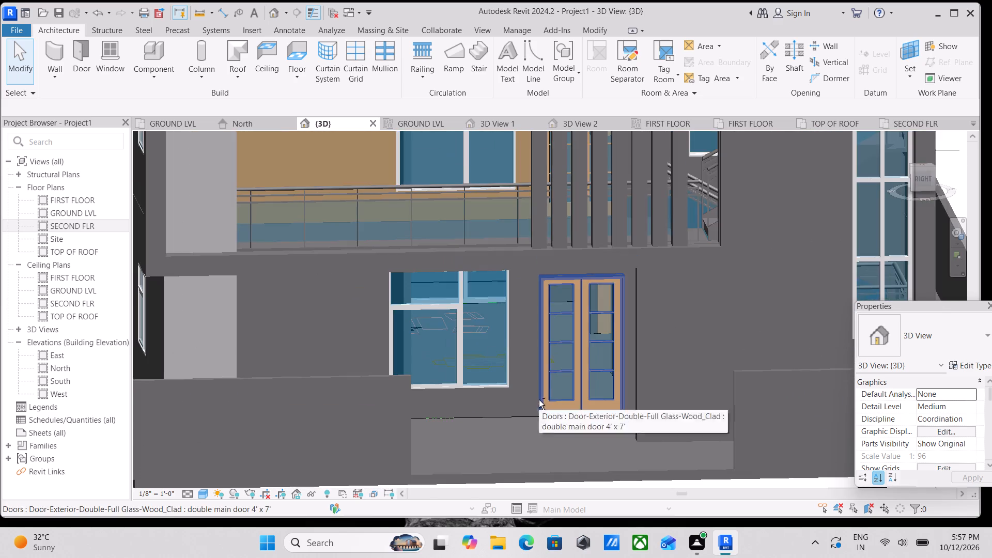
{"action": "middle_click_drag", "start_coordinate": [539, 400], "coordinate": [550, 423], "text": "shift"}
{"action": "scroll", "coordinate": [561, 417], "scroll_direction": "down", "scroll_amount": 4}
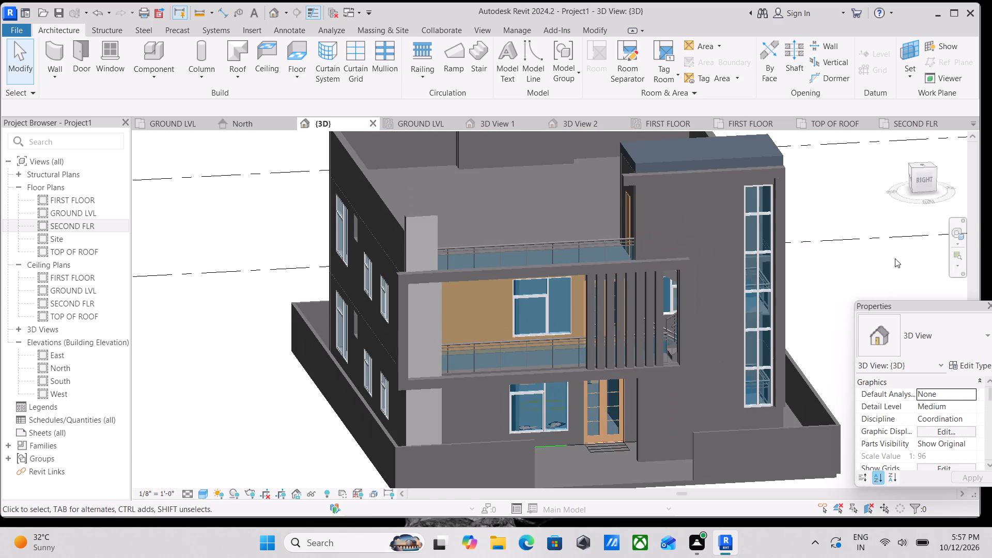
{"action": "left_click", "coordinate": [921, 166]}
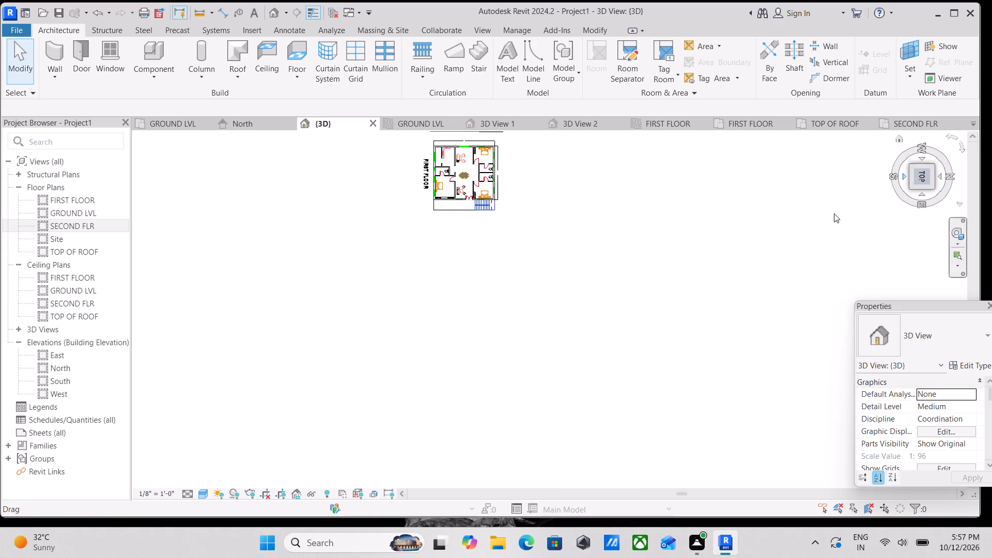
Open the GROUND LVL floor plan and examine the main entrance, its steps and the adjoining drawing room window.
{"action": "left_click", "coordinate": [150, 126]}
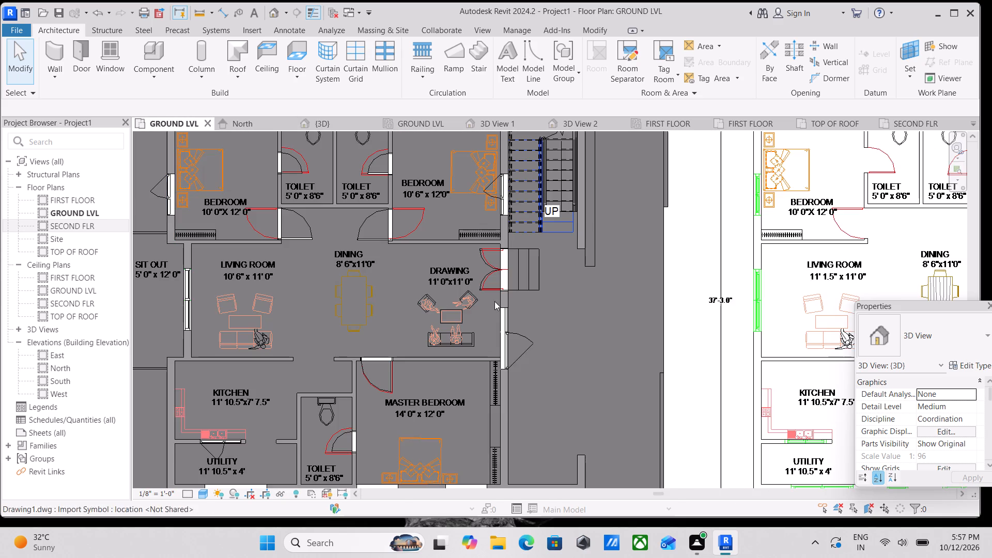
{"action": "scroll", "coordinate": [505, 302], "scroll_direction": "down", "scroll_amount": 2}
{"action": "scroll", "coordinate": [576, 297], "scroll_direction": "down", "scroll_amount": 1}
{"action": "middle_click_drag", "start_coordinate": [576, 297], "coordinate": [577, 227]}
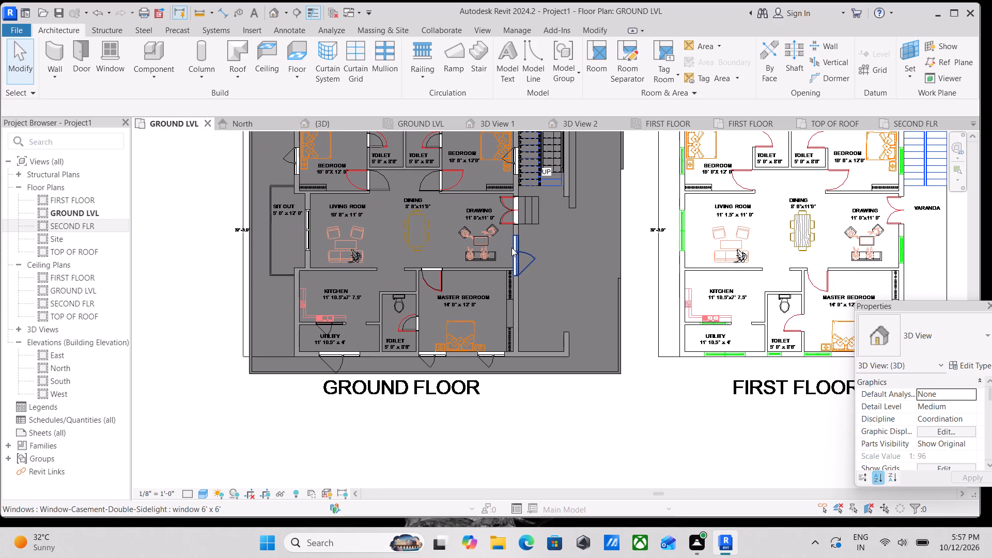
{"action": "scroll", "coordinate": [512, 247], "scroll_direction": "up", "scroll_amount": 3}
{"action": "scroll", "coordinate": [553, 237], "scroll_direction": "down", "scroll_amount": 2}
{"action": "middle_click_drag", "start_coordinate": [553, 237], "coordinate": [554, 261]}
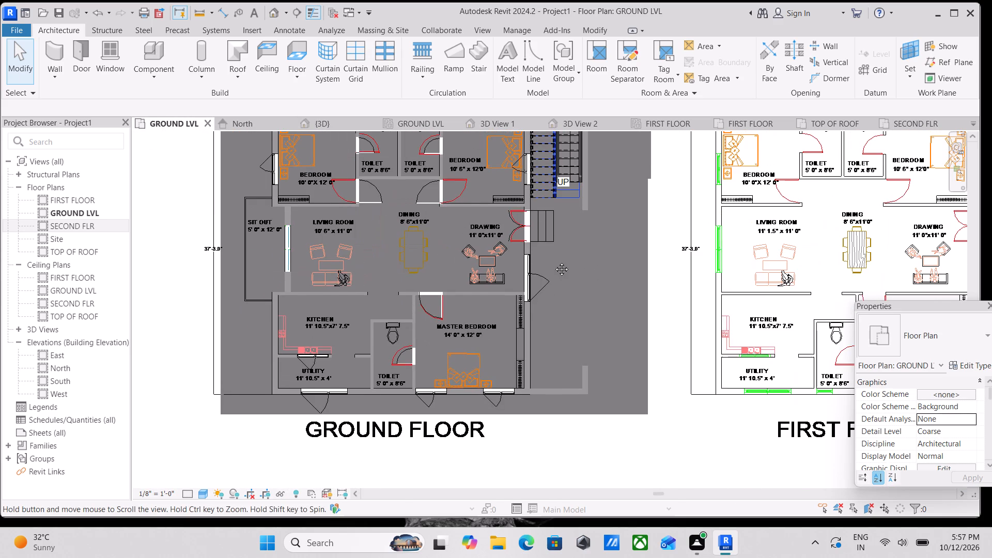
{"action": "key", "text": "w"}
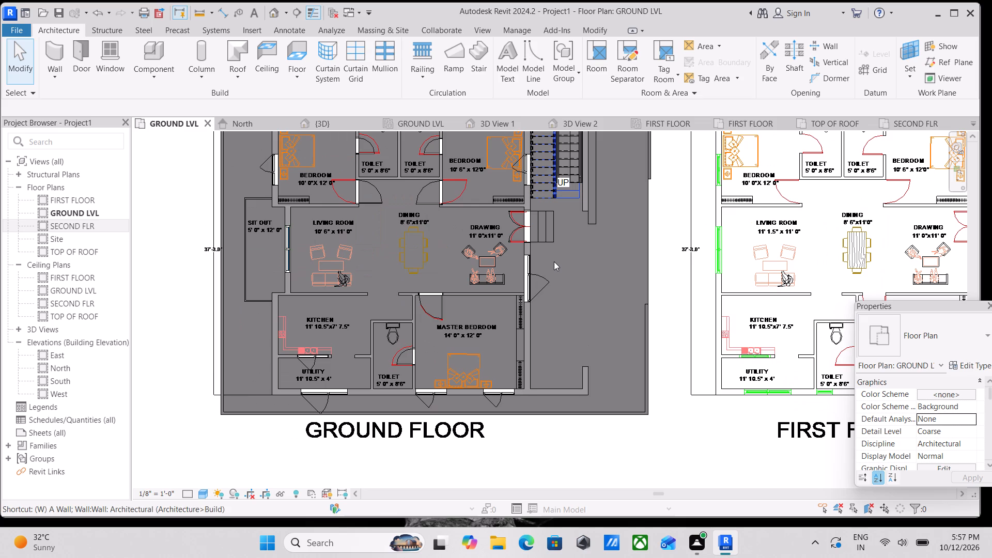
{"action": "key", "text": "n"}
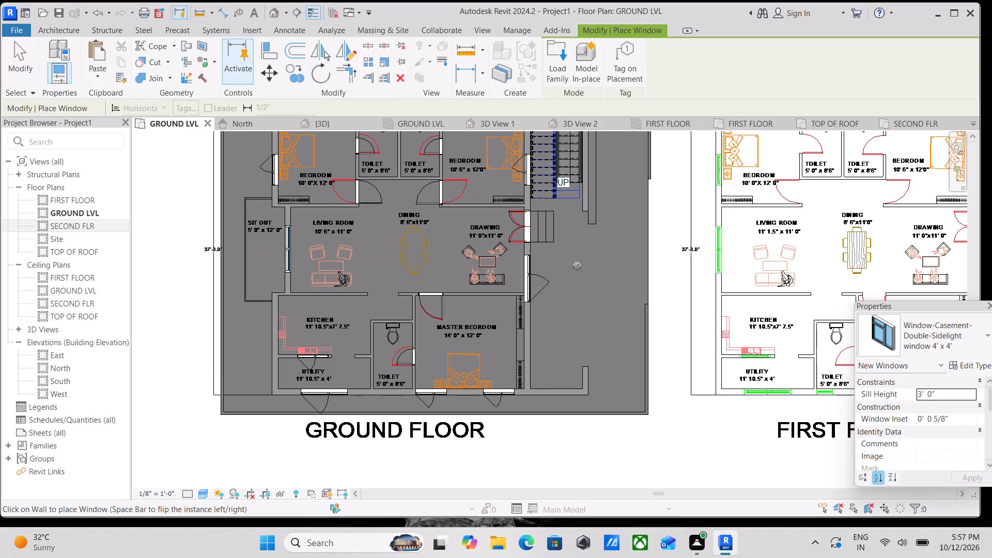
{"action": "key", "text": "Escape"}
Examine the GROUND LVL plan around the entrance steps, front veranda, staircase and boundary walls.
{"action": "scroll", "coordinate": [565, 251], "scroll_direction": "up", "scroll_amount": 2}
{"action": "scroll", "coordinate": [568, 251], "scroll_direction": "down", "scroll_amount": 1}
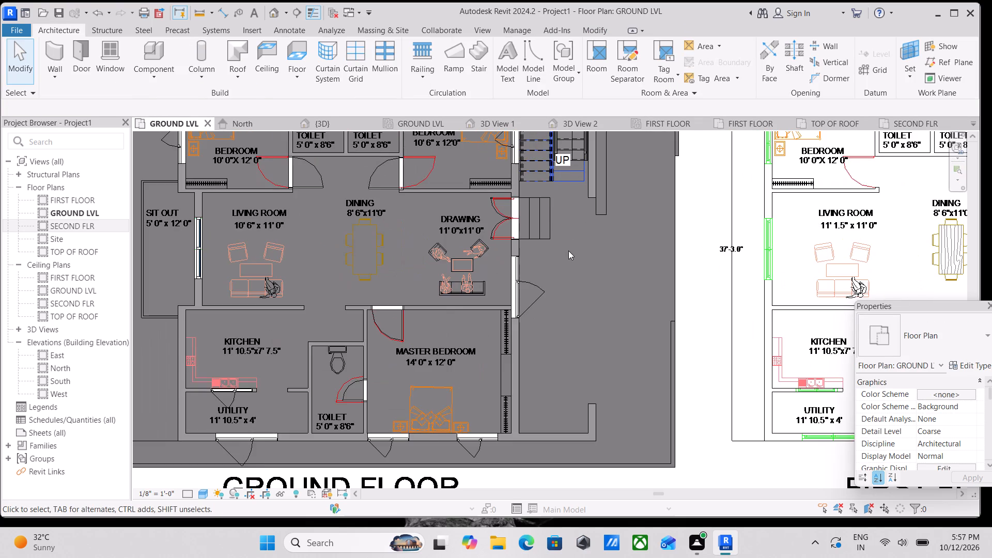
{"action": "scroll", "coordinate": [568, 251], "scroll_direction": "down", "scroll_amount": 1}
{"action": "middle_click_drag", "start_coordinate": [568, 251], "coordinate": [554, 276]}
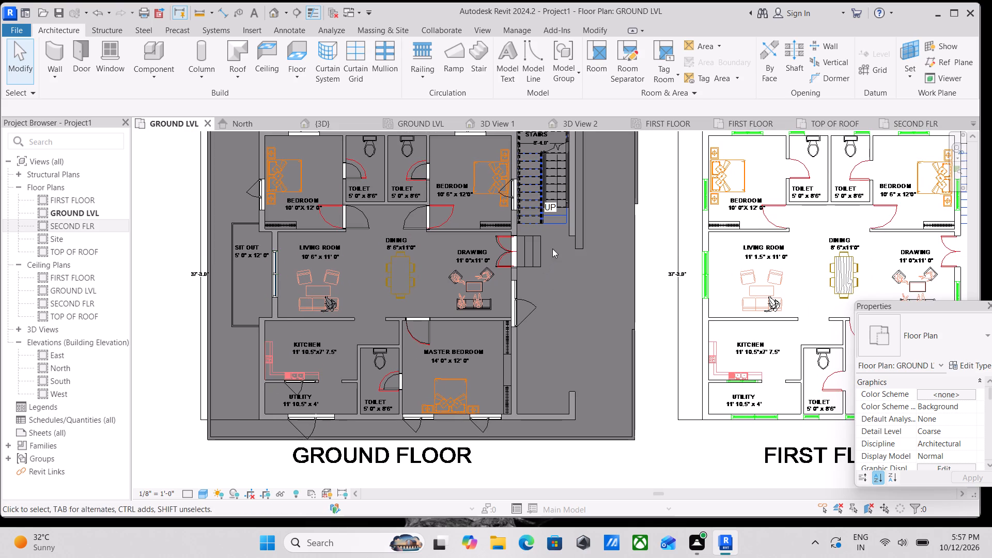
{"action": "scroll", "coordinate": [497, 278], "scroll_direction": "up", "scroll_amount": 4}
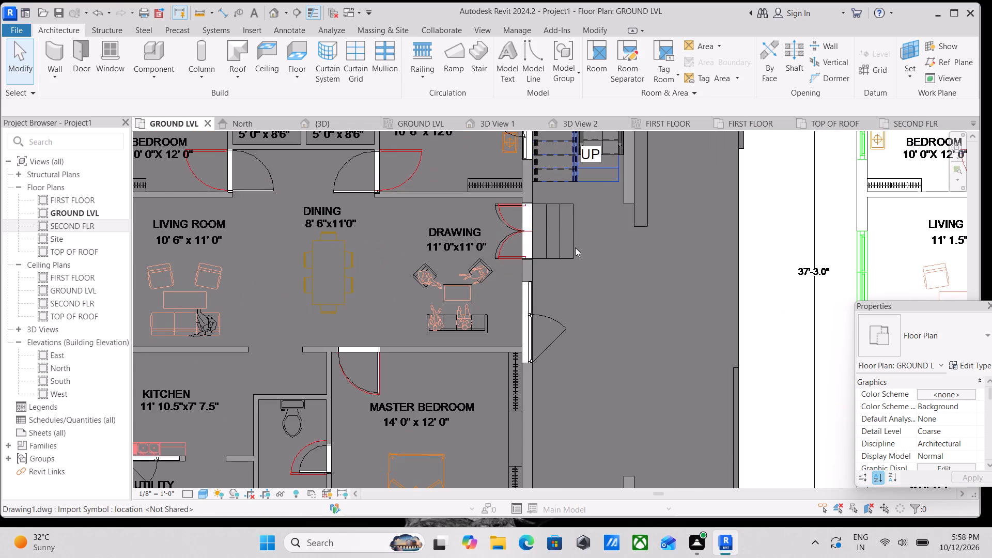
{"action": "scroll", "coordinate": [594, 217], "scroll_direction": "down", "scroll_amount": 2}
{"action": "middle_click_drag", "start_coordinate": [594, 217], "coordinate": [571, 267]}
{"action": "scroll", "coordinate": [578, 256], "scroll_direction": "down", "scroll_amount": 2}
{"action": "middle_click_drag", "start_coordinate": [578, 256], "coordinate": [573, 278]}
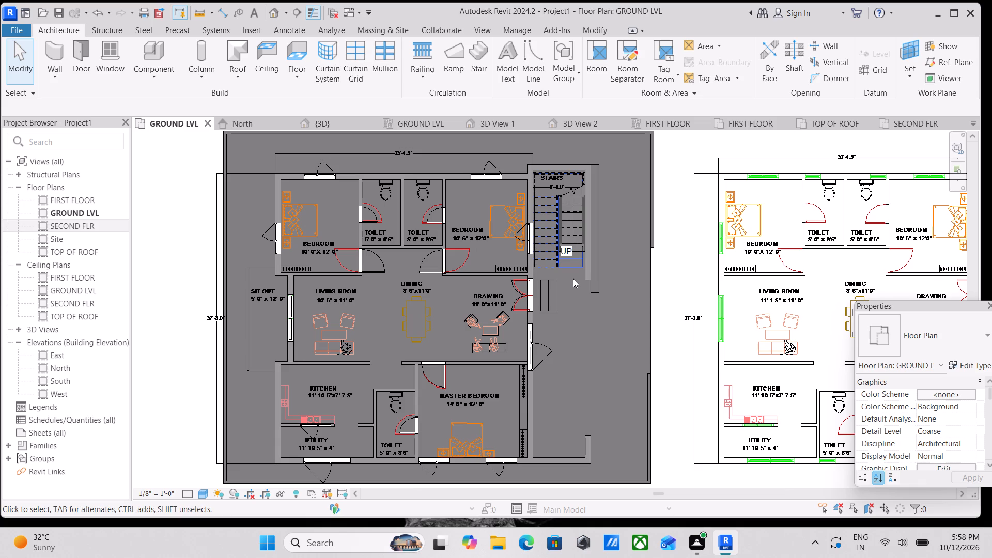
{"action": "scroll", "coordinate": [567, 334], "scroll_direction": "up", "scroll_amount": 2}
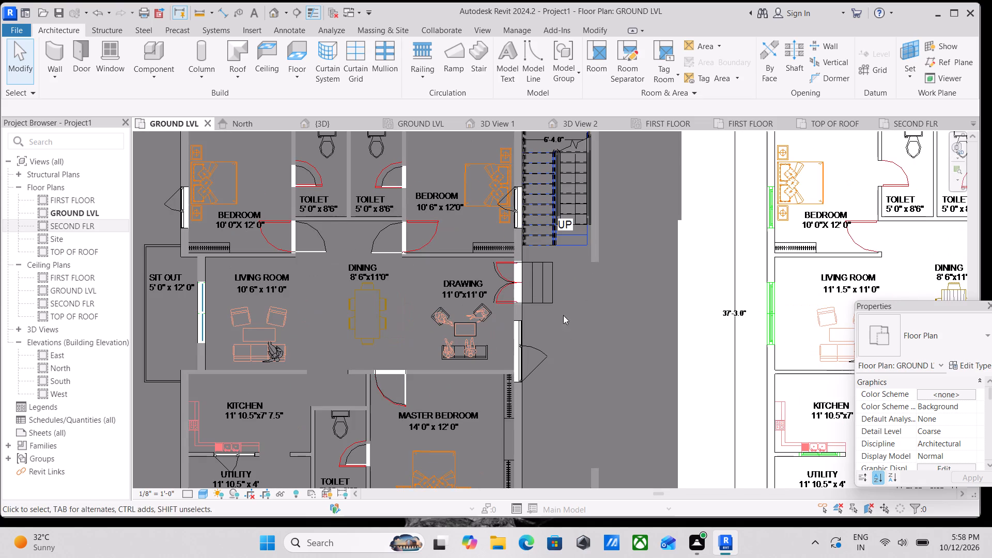
Return to the 3D view and examine the front facade, balcony frame and stair tower from an elevated angle.
{"action": "left_click", "coordinate": [330, 126]}
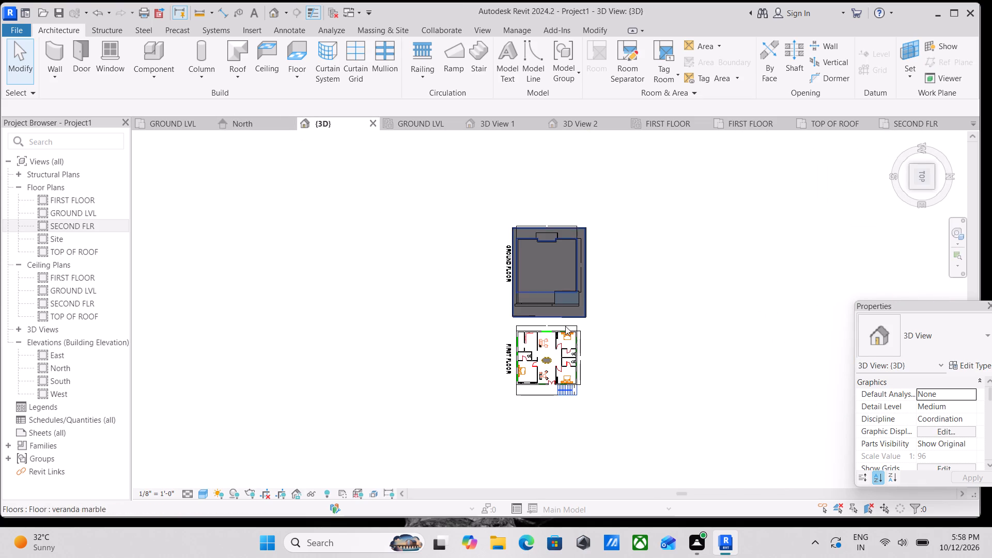
{"action": "middle_click_drag", "start_coordinate": [594, 359], "coordinate": [607, 253], "text": "shift"}
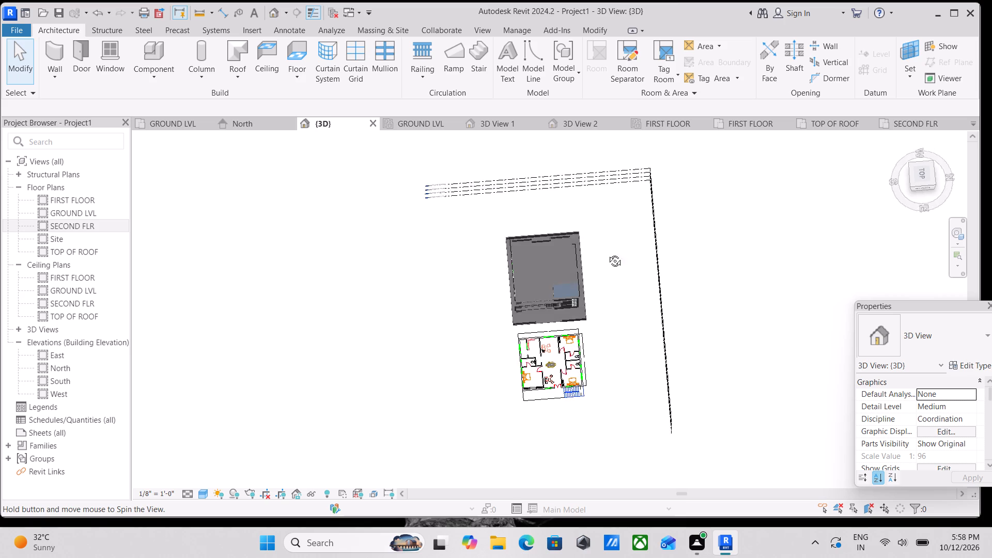
{"action": "middle_click_drag", "start_coordinate": [607, 253], "coordinate": [624, 162], "text": "shift"}
{"action": "middle_click_drag", "start_coordinate": [580, 323], "coordinate": [595, 275], "text": "shift"}
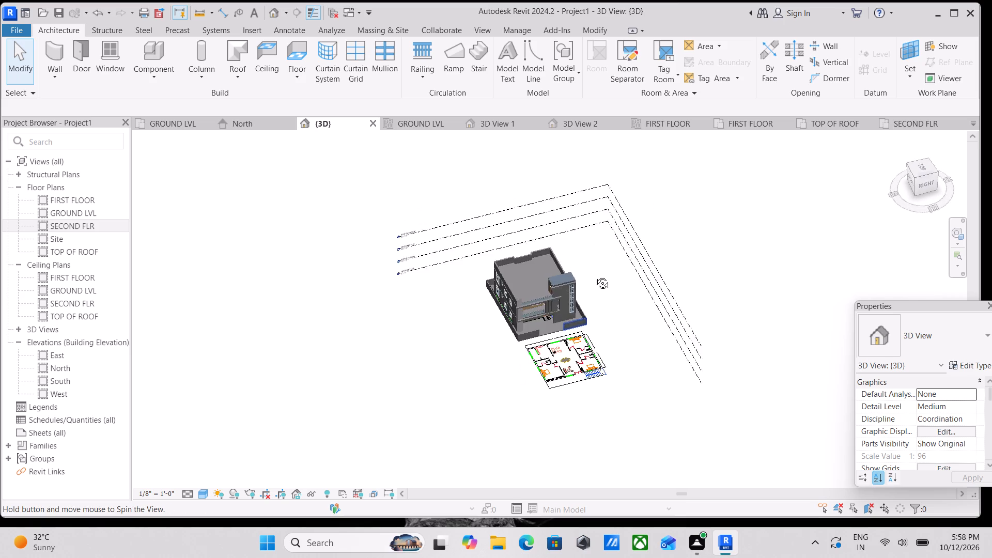
{"action": "middle_click_drag", "start_coordinate": [595, 275], "coordinate": [599, 249], "text": "shift"}
{"action": "scroll", "coordinate": [557, 295], "scroll_direction": "up", "scroll_amount": 11}
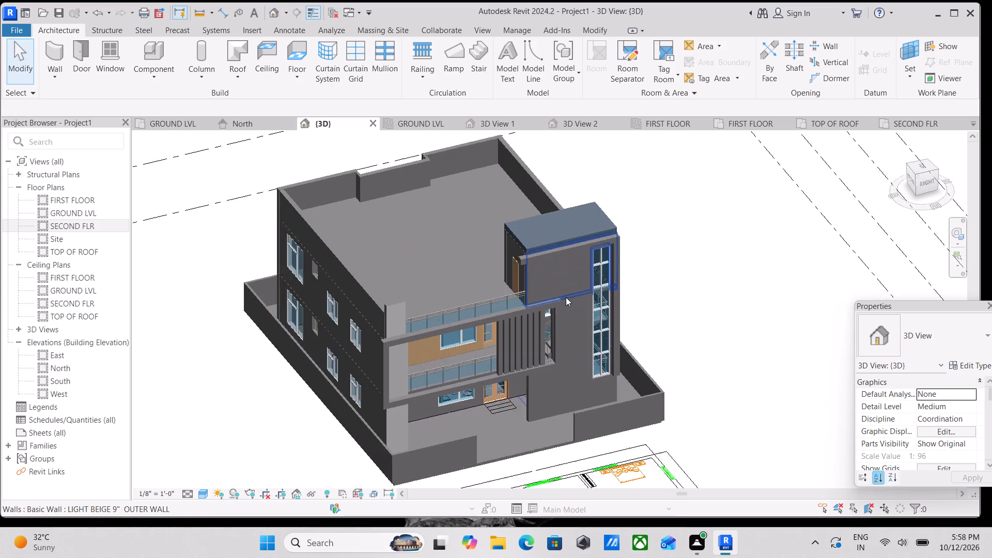
{"action": "scroll", "coordinate": [570, 319], "scroll_direction": "up", "scroll_amount": 3}
{"action": "middle_click_drag", "start_coordinate": [576, 321], "coordinate": [566, 284]}
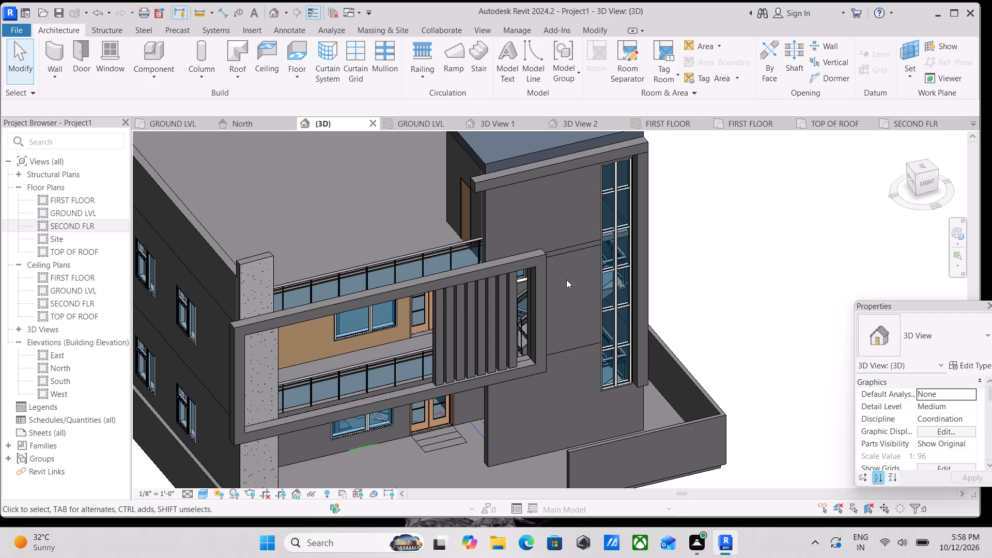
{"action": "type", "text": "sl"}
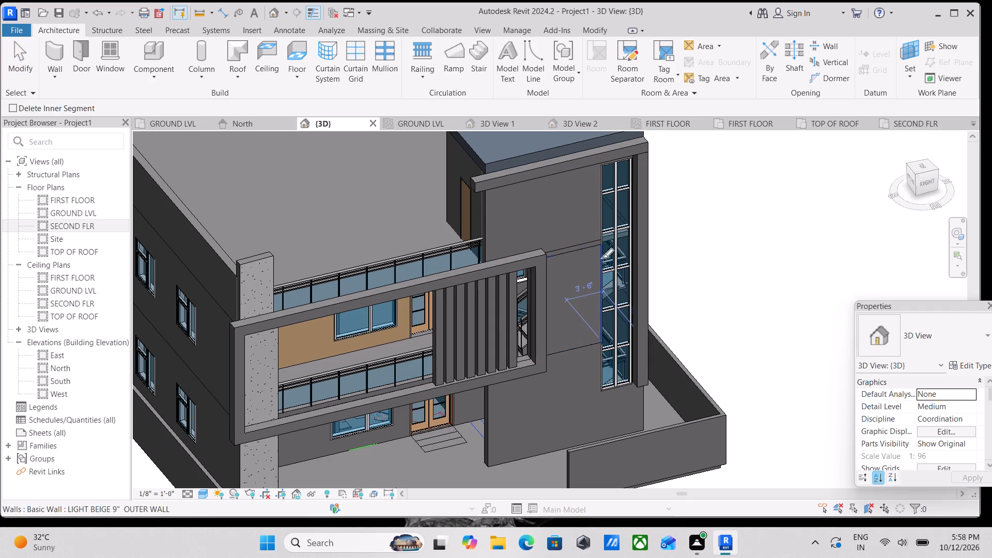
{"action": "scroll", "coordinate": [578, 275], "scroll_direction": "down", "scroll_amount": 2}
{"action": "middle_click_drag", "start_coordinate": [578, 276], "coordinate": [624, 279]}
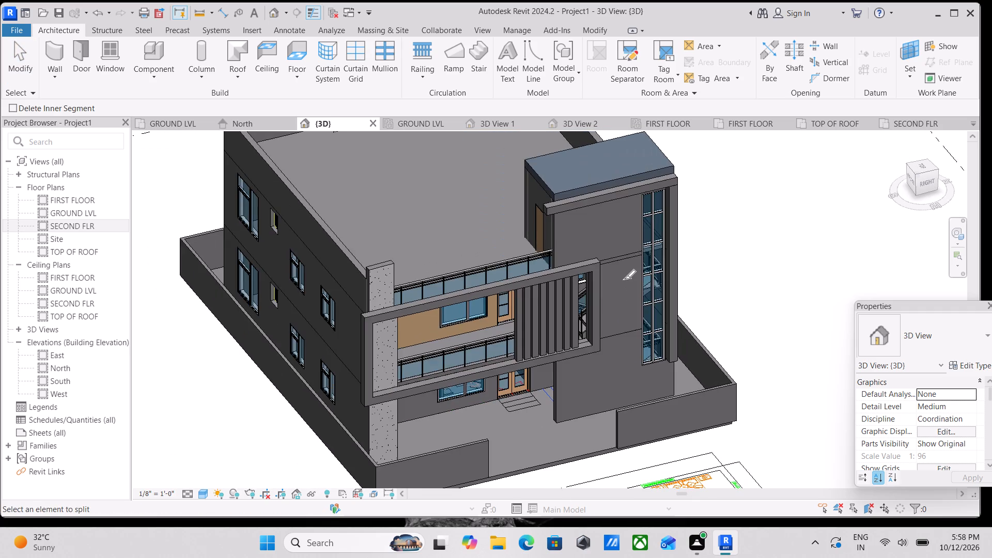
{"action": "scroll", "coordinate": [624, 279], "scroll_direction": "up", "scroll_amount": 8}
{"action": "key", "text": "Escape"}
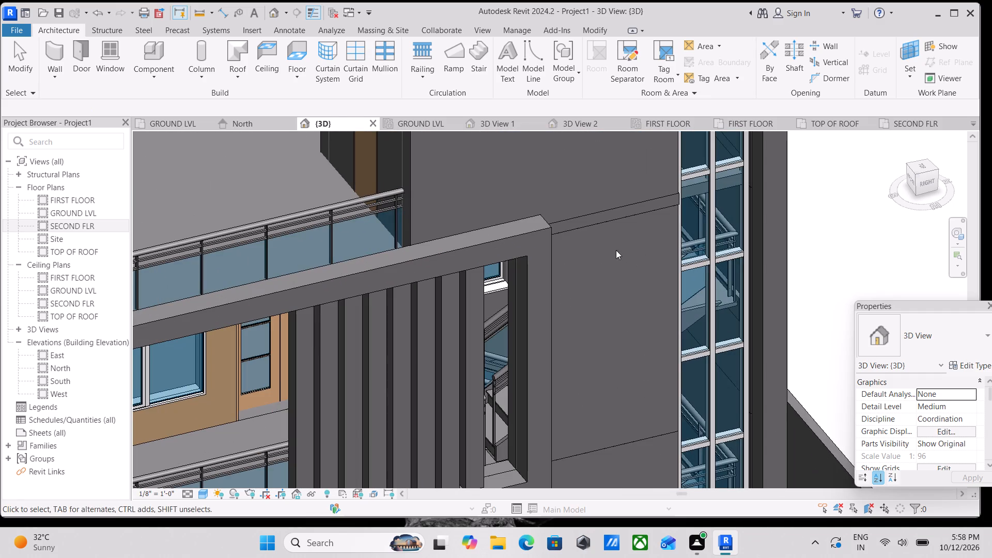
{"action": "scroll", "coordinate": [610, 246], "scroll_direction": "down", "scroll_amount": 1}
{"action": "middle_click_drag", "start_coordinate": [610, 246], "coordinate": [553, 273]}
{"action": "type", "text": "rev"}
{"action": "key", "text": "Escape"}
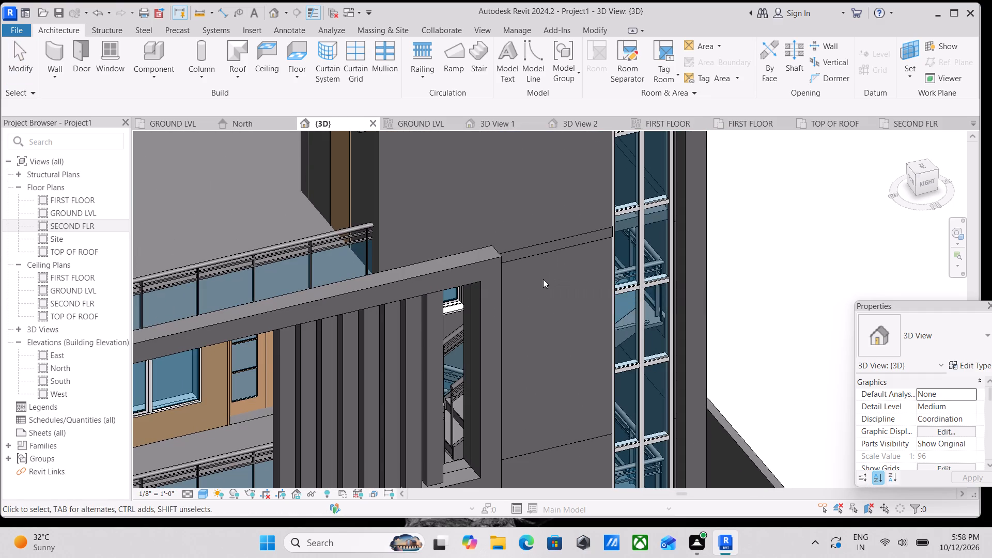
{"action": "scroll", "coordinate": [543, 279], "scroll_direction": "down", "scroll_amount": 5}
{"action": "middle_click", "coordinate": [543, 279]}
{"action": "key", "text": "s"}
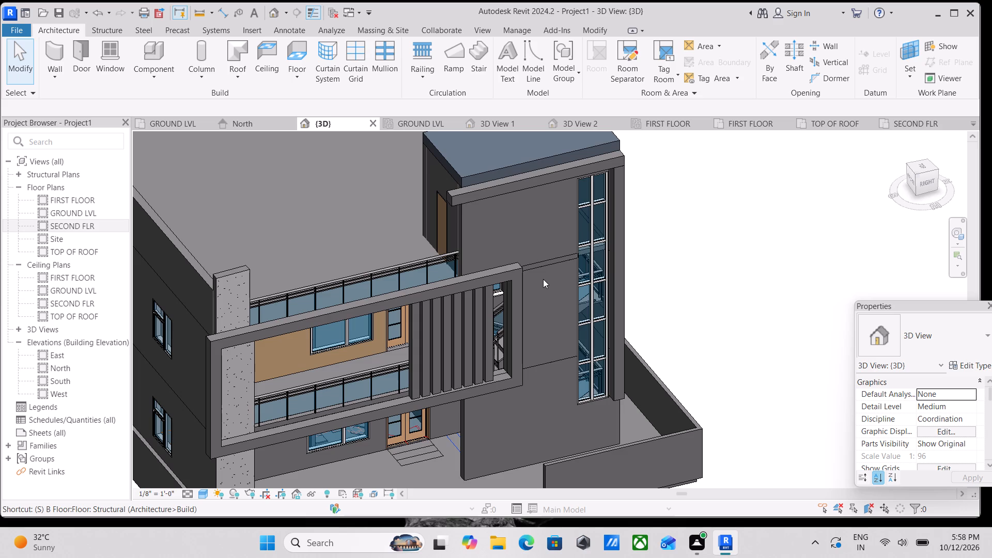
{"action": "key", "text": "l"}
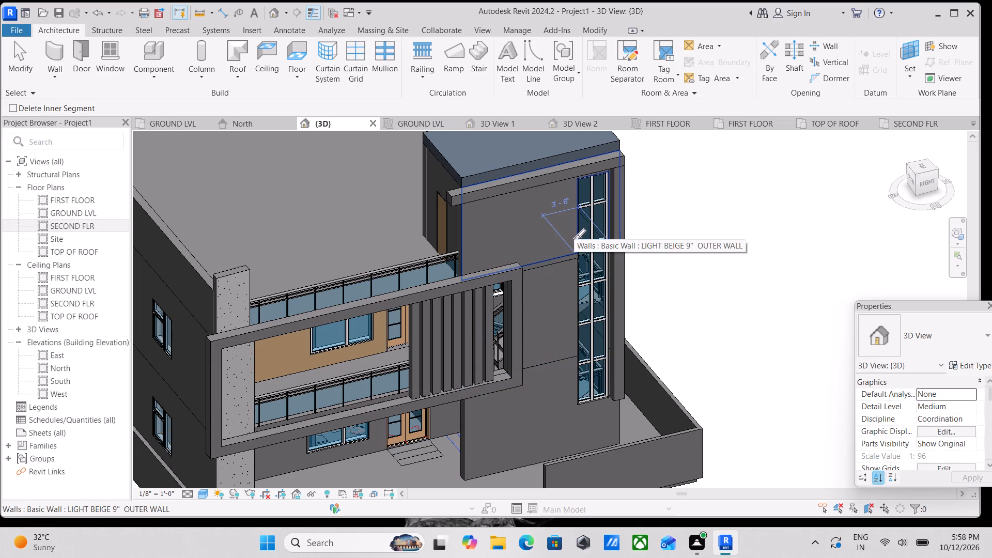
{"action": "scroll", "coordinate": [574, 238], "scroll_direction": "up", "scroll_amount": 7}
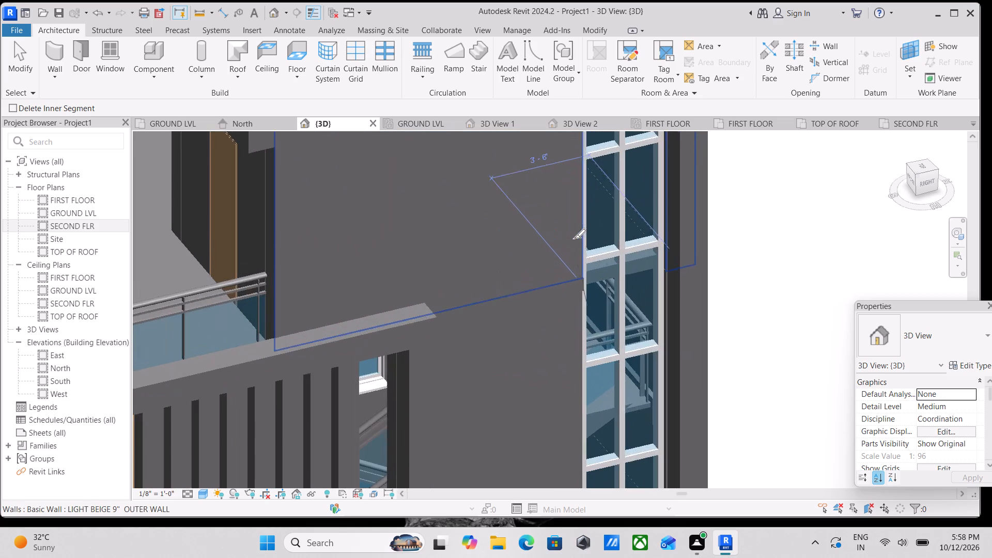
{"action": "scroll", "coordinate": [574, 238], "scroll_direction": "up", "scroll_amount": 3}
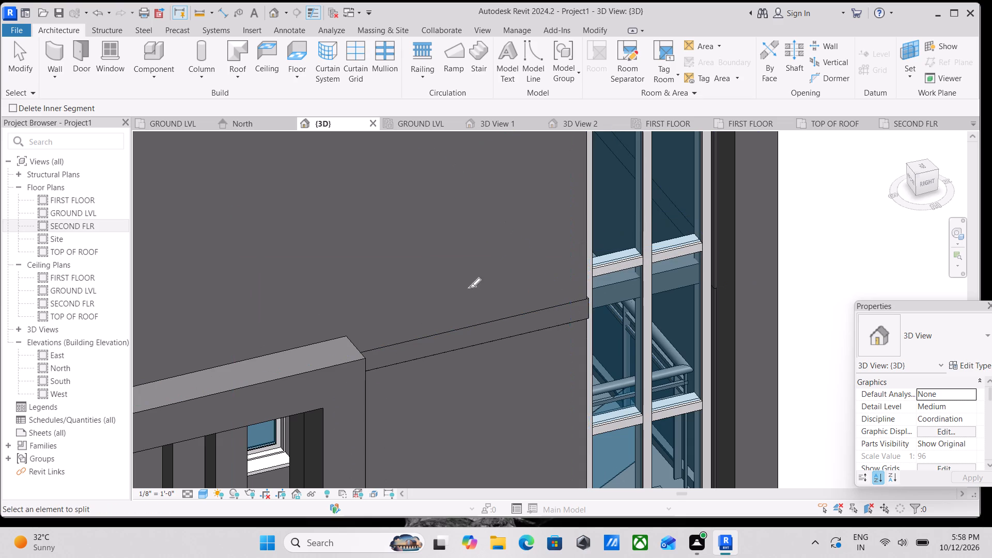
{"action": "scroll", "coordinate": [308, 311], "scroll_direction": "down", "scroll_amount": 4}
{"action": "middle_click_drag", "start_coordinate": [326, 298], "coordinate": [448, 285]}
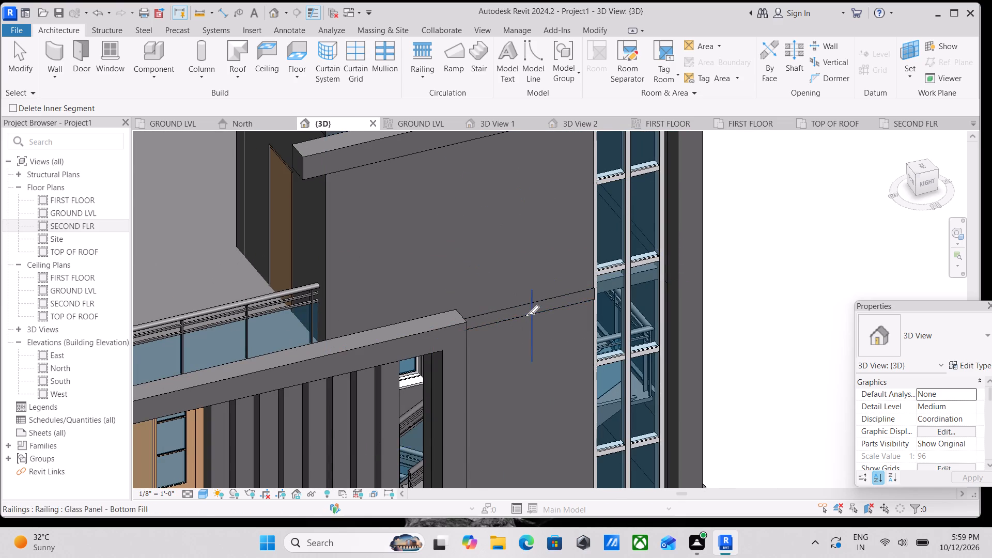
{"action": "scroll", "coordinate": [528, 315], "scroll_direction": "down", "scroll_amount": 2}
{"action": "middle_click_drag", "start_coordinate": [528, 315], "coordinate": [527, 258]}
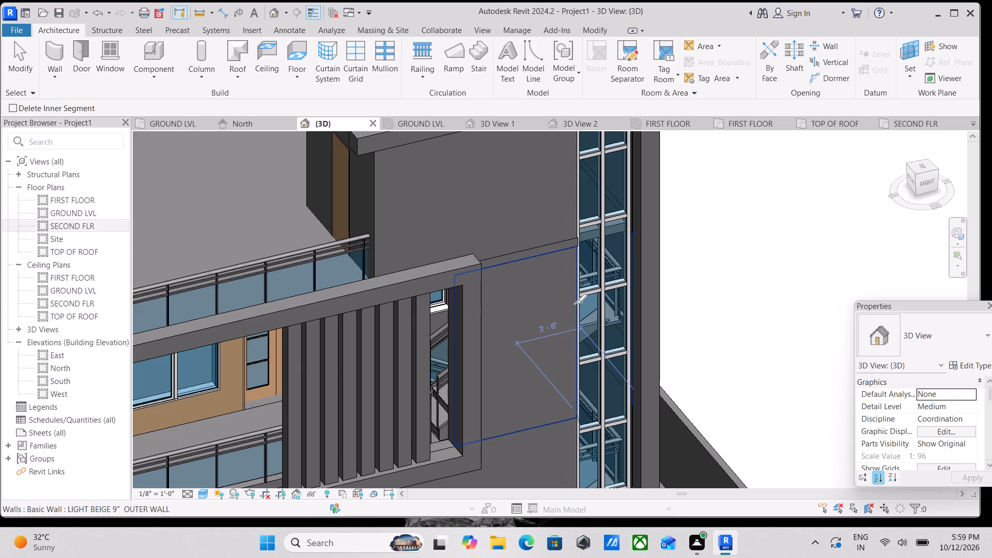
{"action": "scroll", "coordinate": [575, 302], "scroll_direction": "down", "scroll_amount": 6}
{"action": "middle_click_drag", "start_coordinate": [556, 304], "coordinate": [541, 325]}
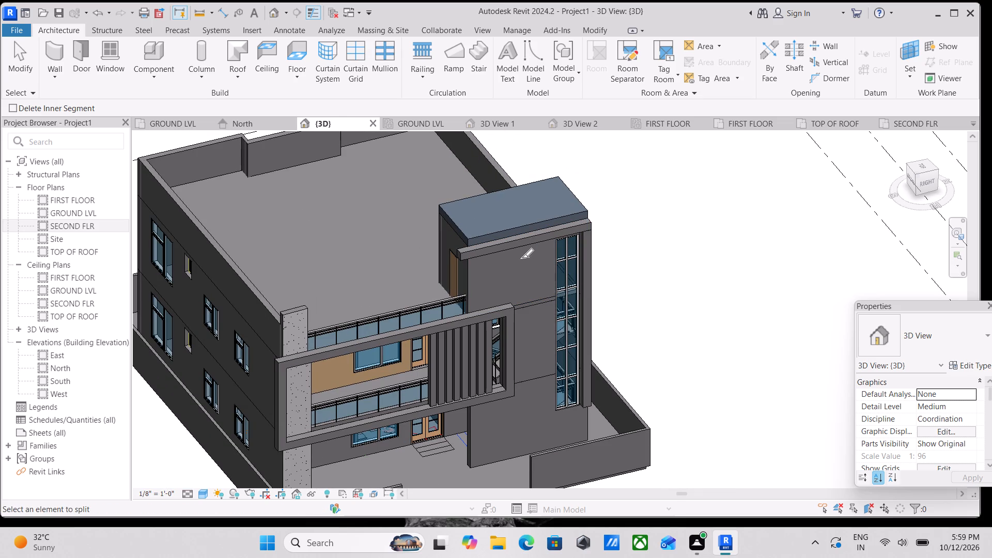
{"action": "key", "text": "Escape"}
Examine the front facade from an elevated angle, then straight on in the Right orientation, including the veranda floor's base edge.
{"action": "scroll", "coordinate": [522, 258], "scroll_direction": "down", "scroll_amount": 2}
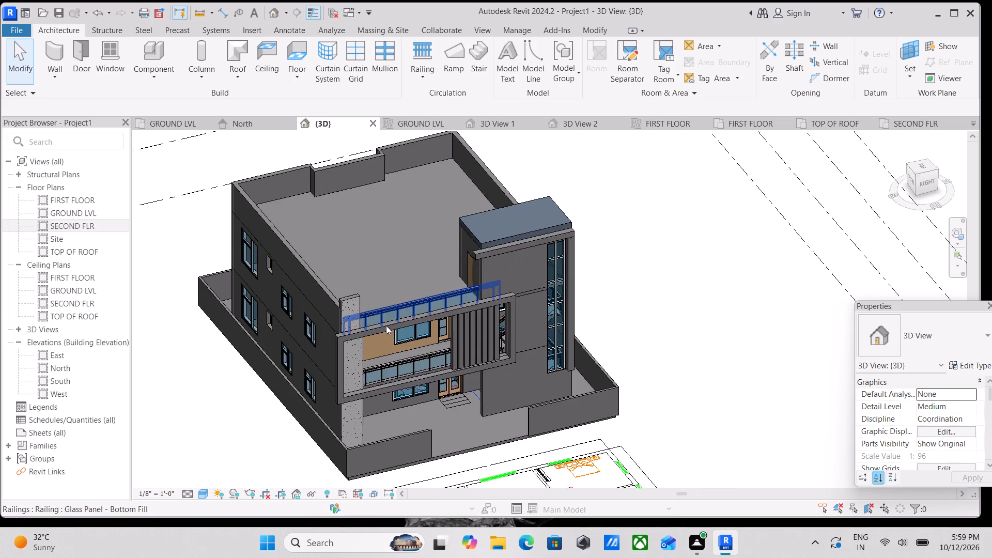
{"action": "scroll", "coordinate": [415, 367], "scroll_direction": "up", "scroll_amount": 2}
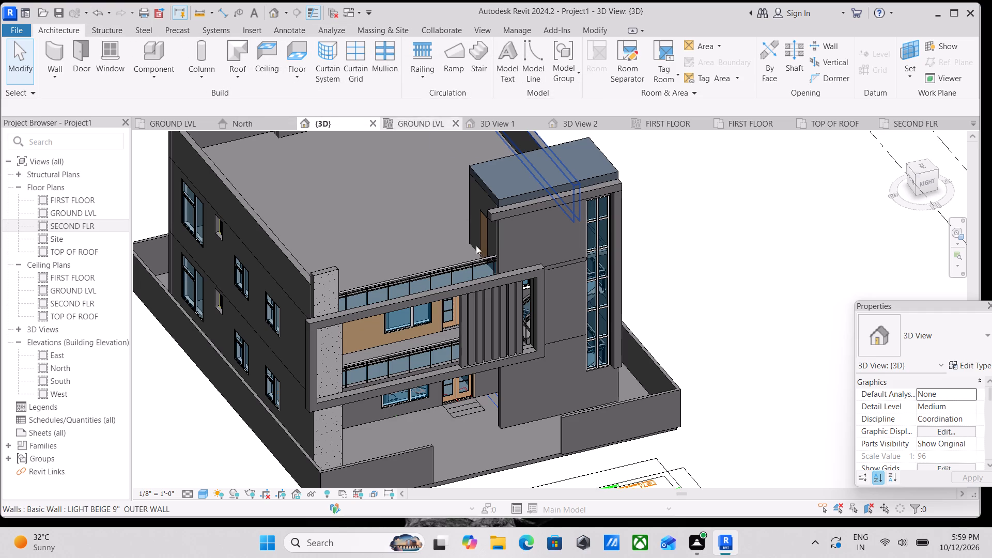
{"action": "middle_click_drag", "start_coordinate": [424, 212], "coordinate": [429, 151]}
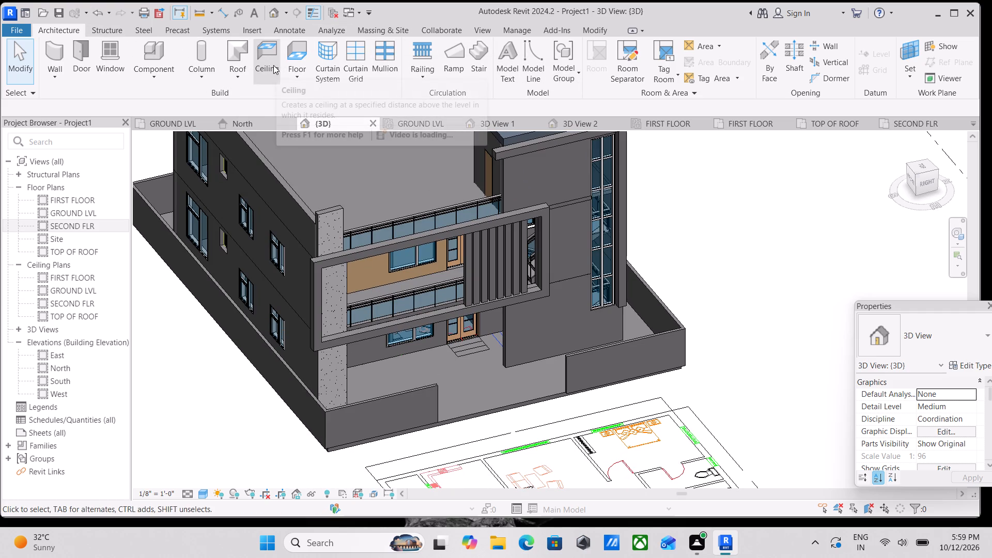
{"action": "scroll", "coordinate": [583, 312], "scroll_direction": "down", "scroll_amount": 1}
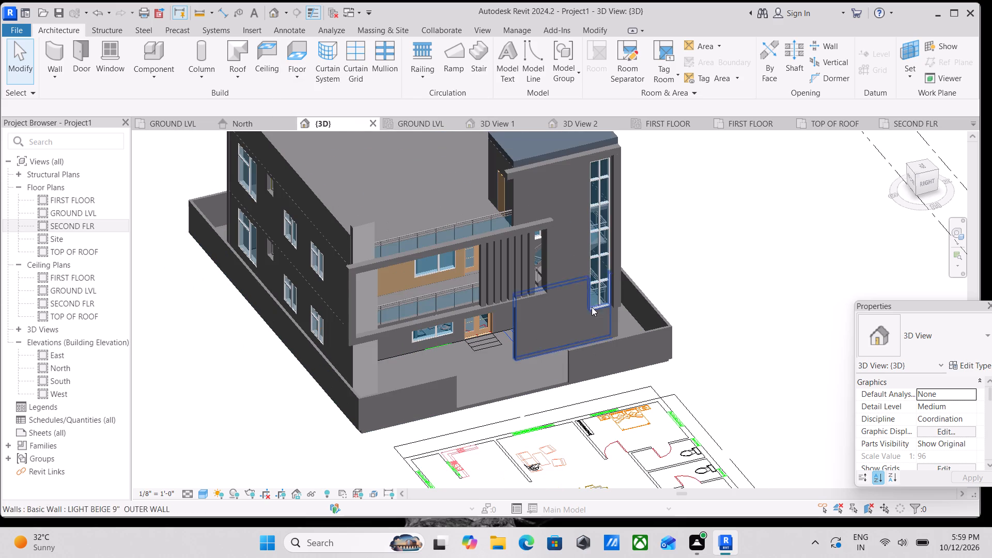
{"action": "left_click", "coordinate": [926, 183]}
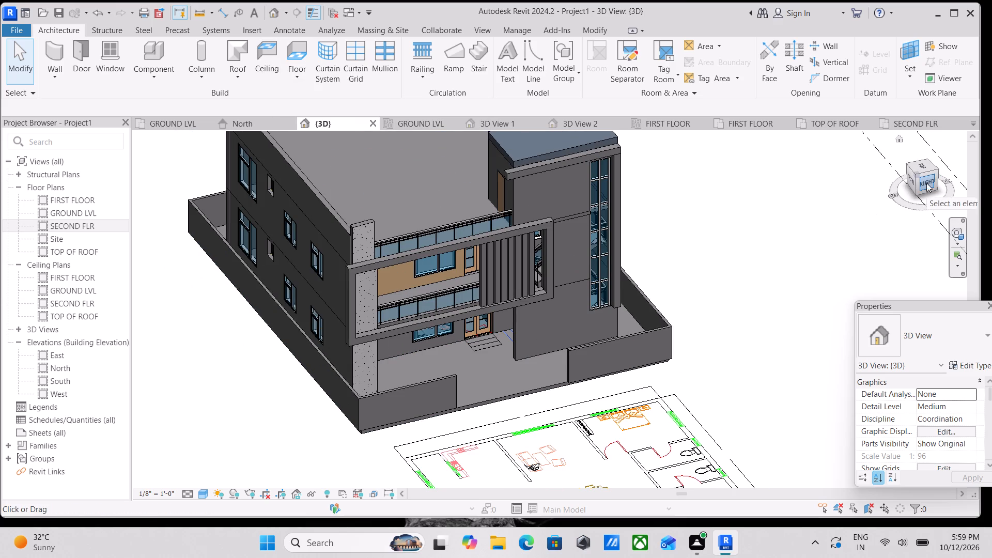
{"action": "scroll", "coordinate": [565, 372], "scroll_direction": "up", "scroll_amount": 3}
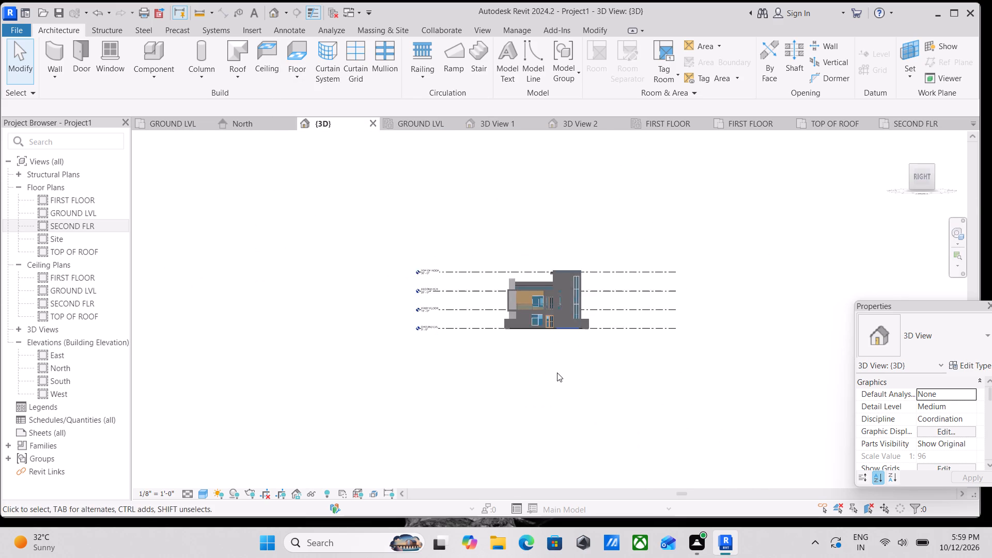
{"action": "scroll", "coordinate": [557, 373], "scroll_direction": "up", "scroll_amount": 5}
{"action": "scroll", "coordinate": [452, 281], "scroll_direction": "up", "scroll_amount": 2}
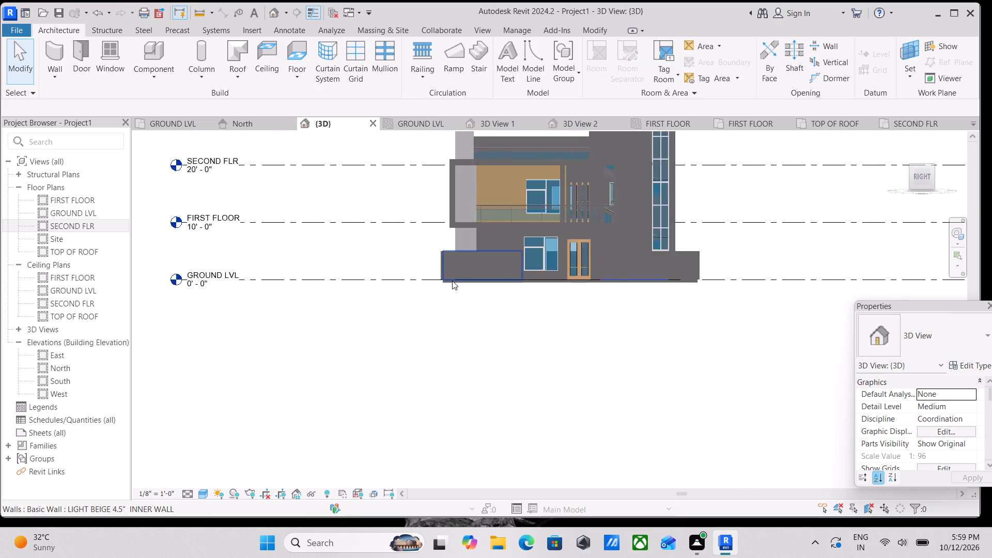
{"action": "scroll", "coordinate": [452, 281], "scroll_direction": "up", "scroll_amount": 1}
{"action": "left_click", "coordinate": [447, 283]}
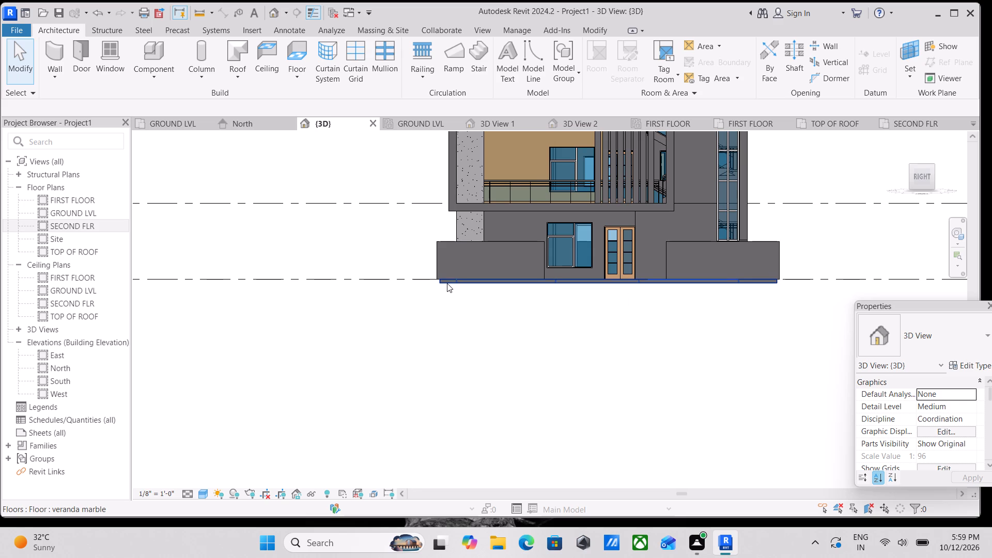
{"action": "scroll", "coordinate": [447, 283], "scroll_direction": "down", "scroll_amount": 3}
{"action": "middle_click_drag", "start_coordinate": [447, 283], "coordinate": [450, 307]}
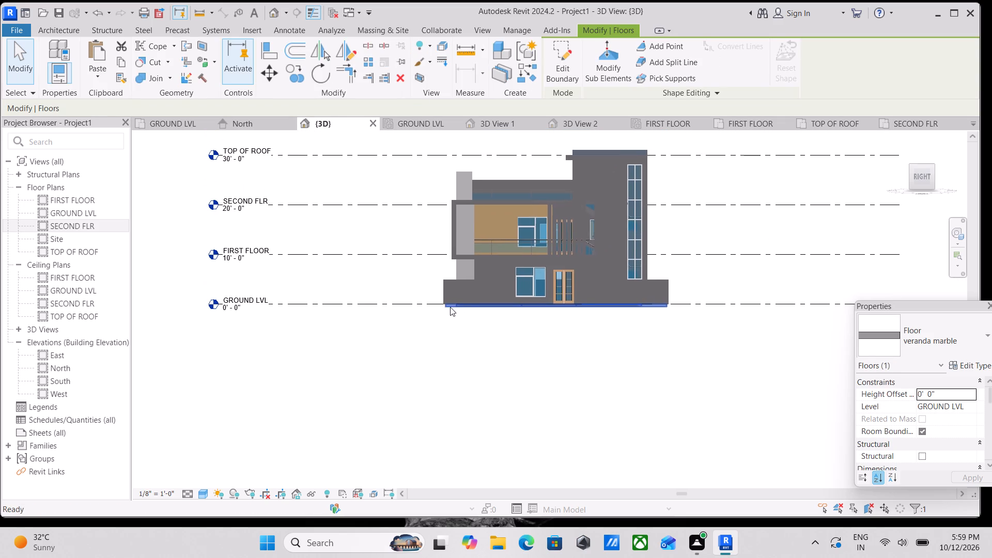
{"action": "key", "text": "Escape"}
{"action": "scroll", "coordinate": [472, 302], "scroll_direction": "up", "scroll_amount": 3}
{"action": "key", "text": "Escape"}
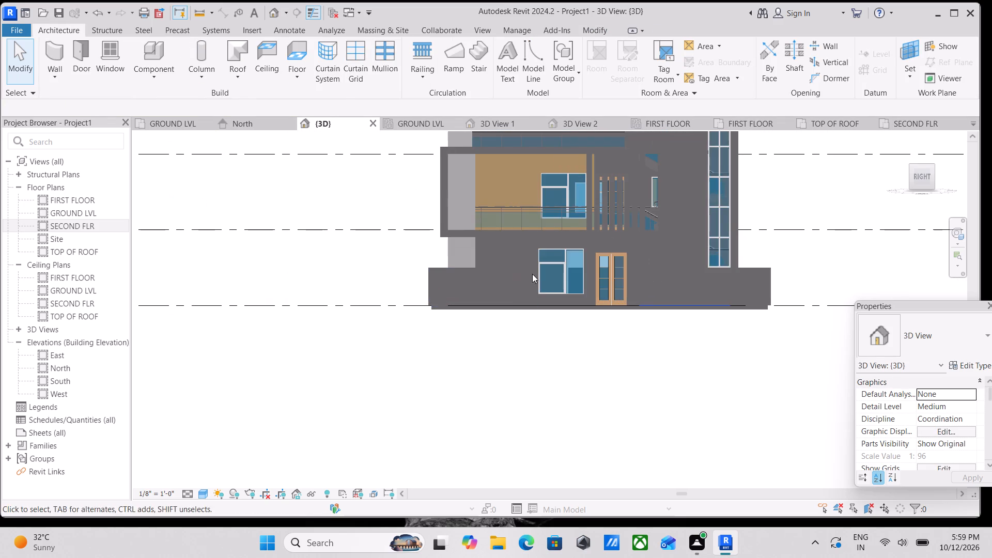
{"action": "middle_click_drag", "start_coordinate": [532, 274], "coordinate": [528, 357]}
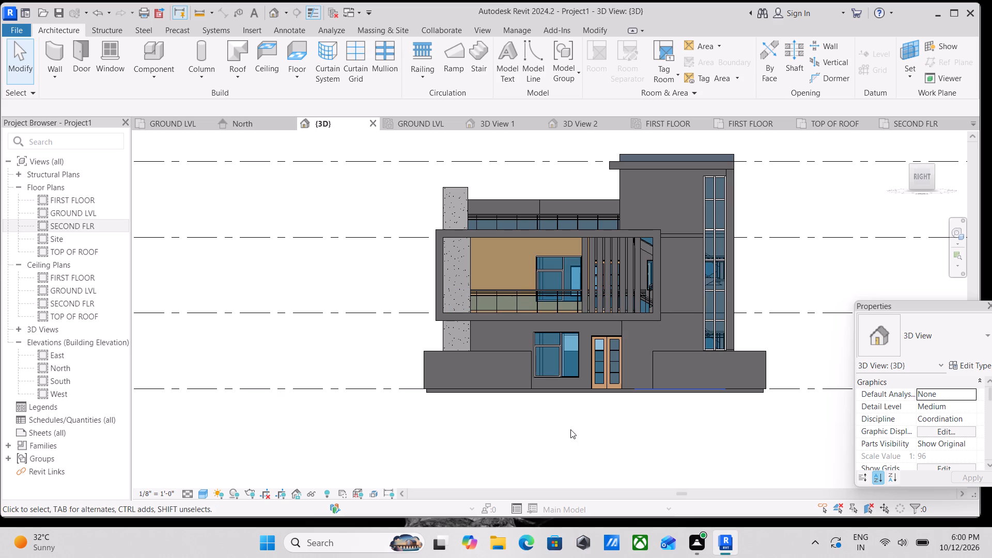
Examine the building's front corner, side facade, roof terrace and boundary wall opening from an elevated angle in the 3D model.
{"action": "middle_click_drag", "start_coordinate": [552, 438], "coordinate": [595, 502], "text": "shift"}
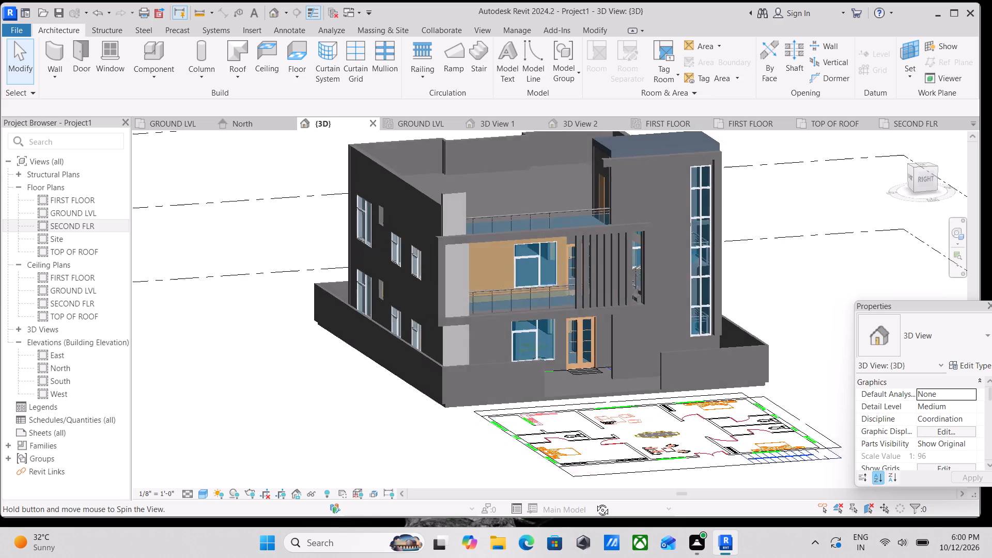
{"action": "middle_click_drag", "start_coordinate": [595, 502], "coordinate": [608, 519], "text": "shift"}
{"action": "middle_click_drag", "start_coordinate": [588, 425], "coordinate": [649, 491], "text": "shift"}
{"action": "middle_click_drag", "start_coordinate": [609, 377], "coordinate": [632, 418]}
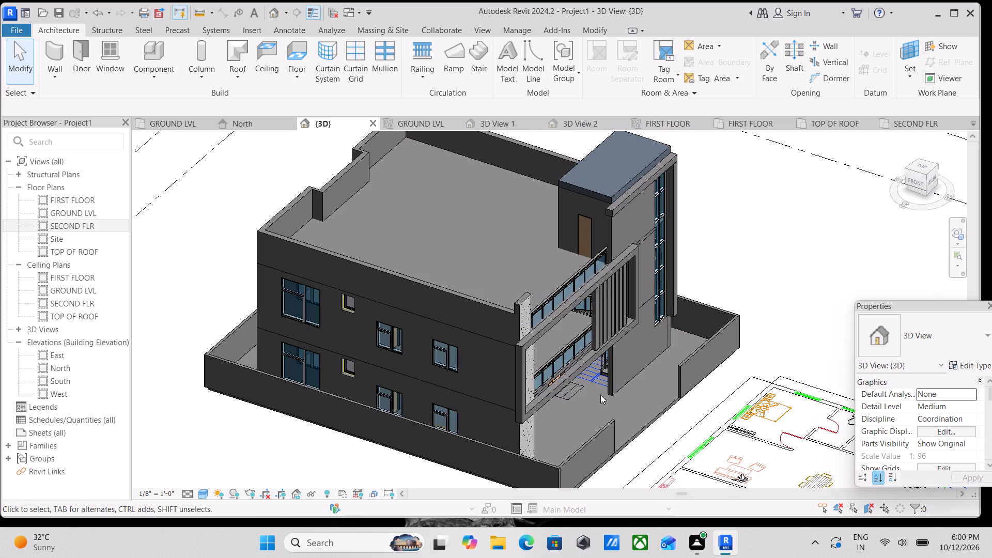
{"action": "scroll", "coordinate": [600, 395], "scroll_direction": "up", "scroll_amount": 2}
{"action": "scroll", "coordinate": [428, 385], "scroll_direction": "down", "scroll_amount": 2}
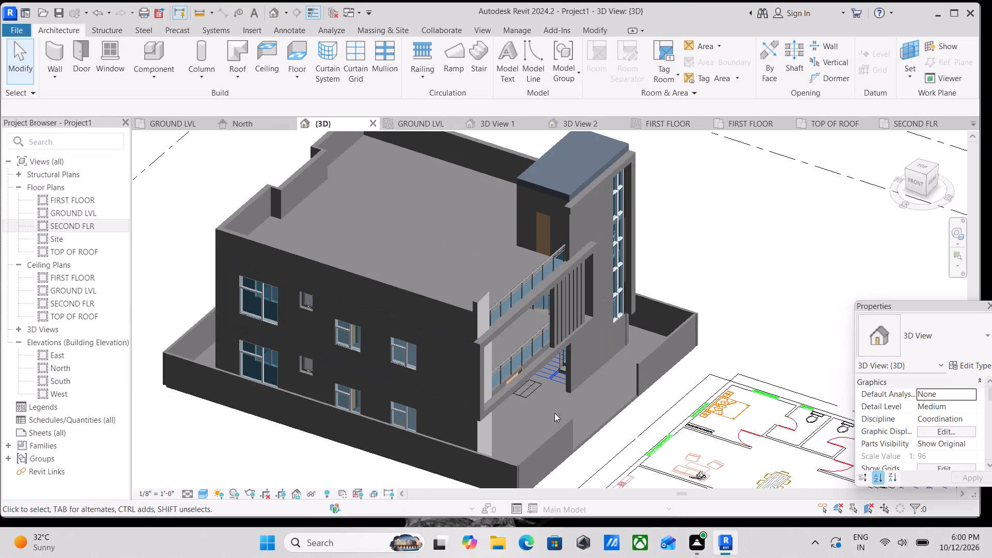
{"action": "scroll", "coordinate": [580, 395], "scroll_direction": "down", "scroll_amount": 1}
{"action": "middle_click_drag", "start_coordinate": [580, 395], "coordinate": [560, 410]}
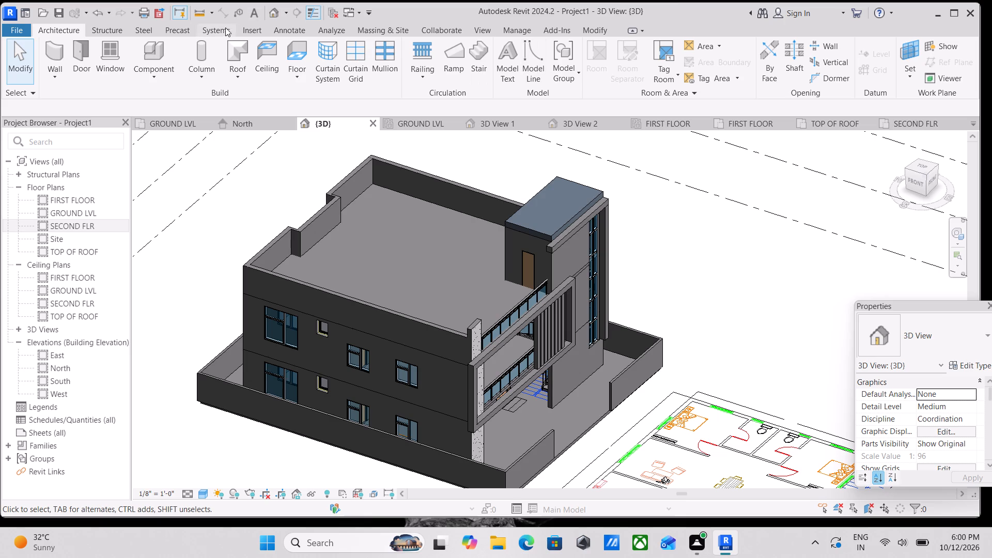
Start loading a family and browse to the Gate folder inside SHUBHAM CITY in Documents.
{"action": "left_click", "coordinate": [250, 29]}
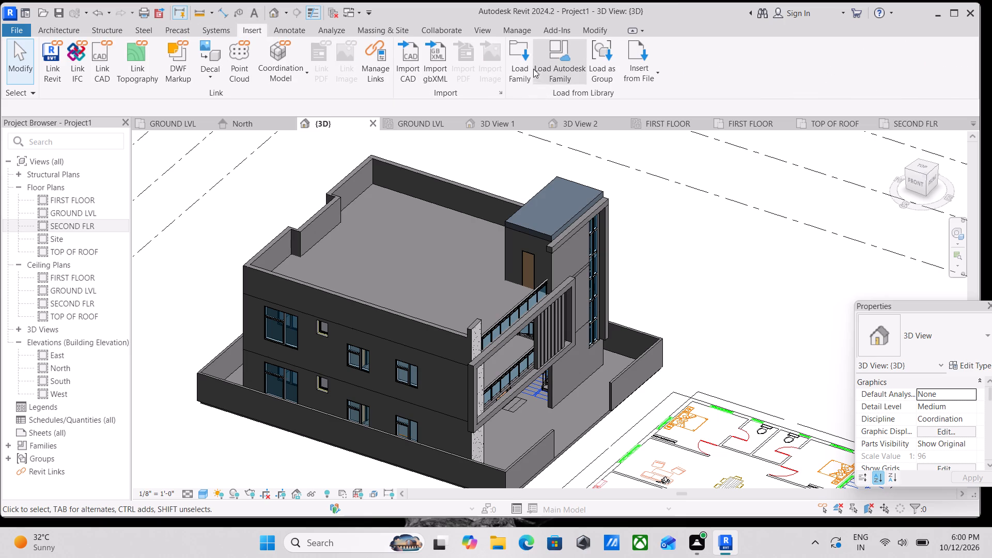
{"action": "left_click", "coordinate": [524, 66]}
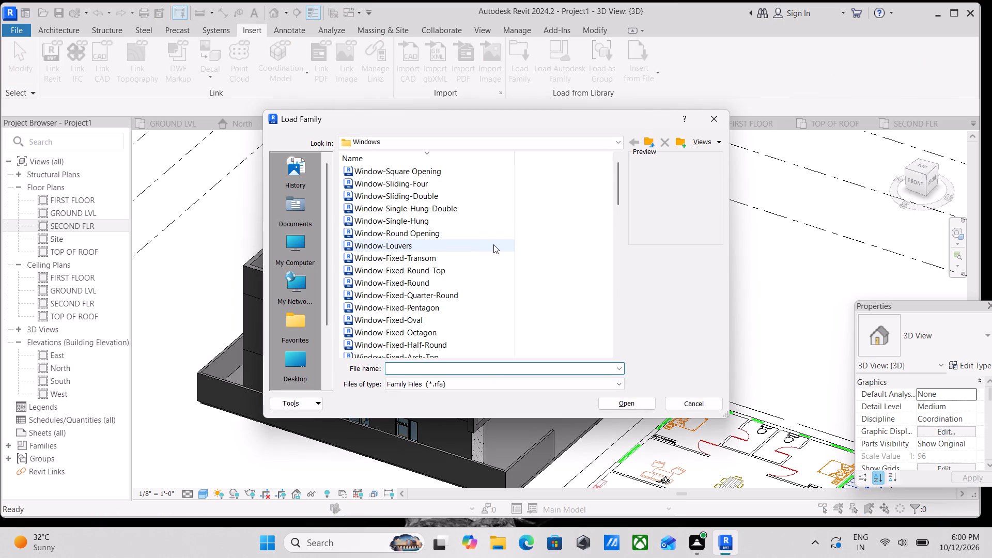
{"action": "left_click", "coordinate": [298, 175]}
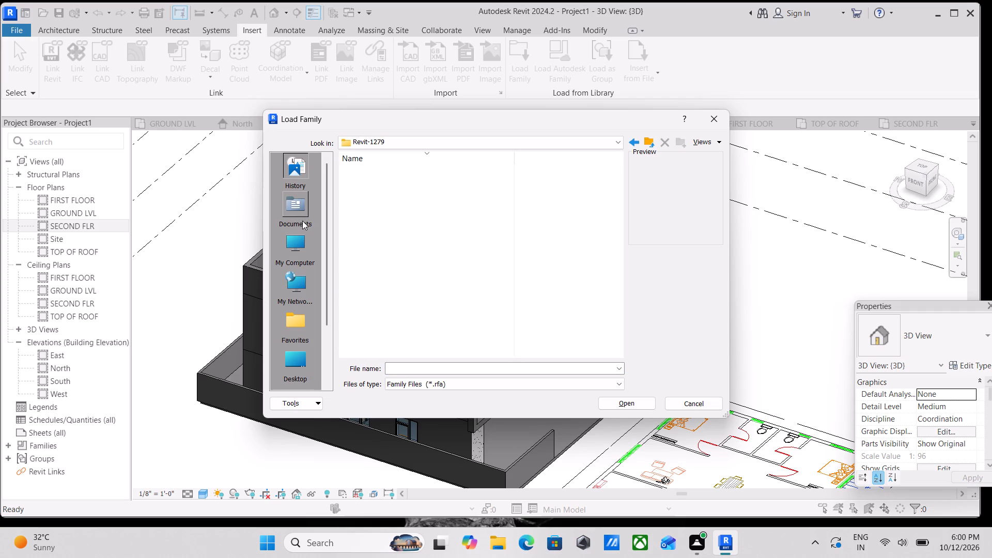
{"action": "left_click", "coordinate": [302, 221]}
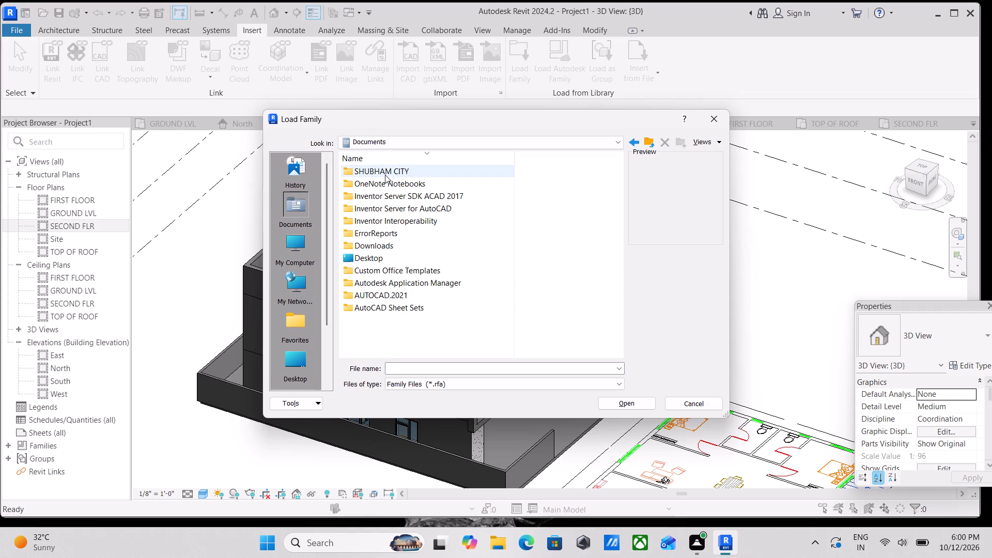
{"action": "double_click", "coordinate": [385, 175]}
{"action": "double_click", "coordinate": [386, 175]}
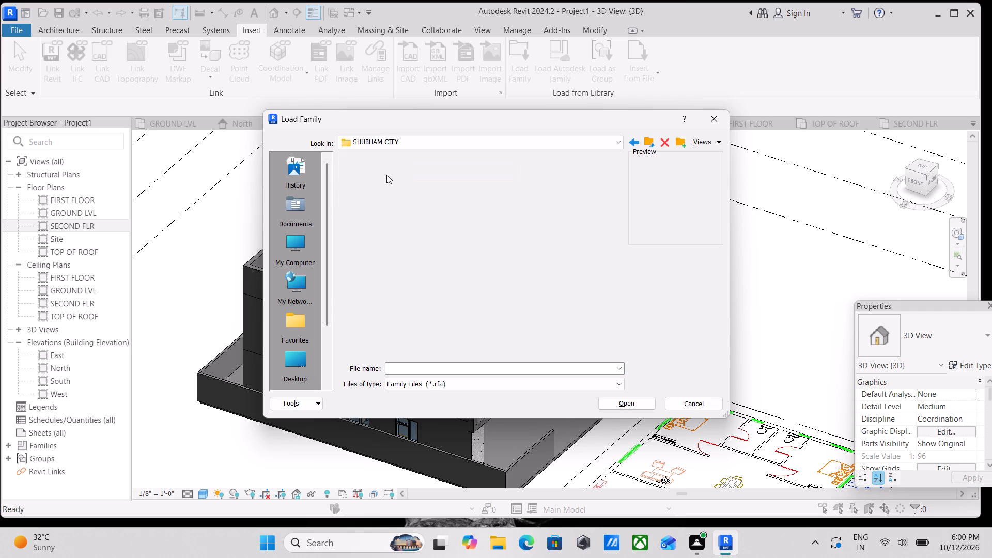
{"action": "scroll", "coordinate": [364, 229], "scroll_direction": "down", "scroll_amount": 1}
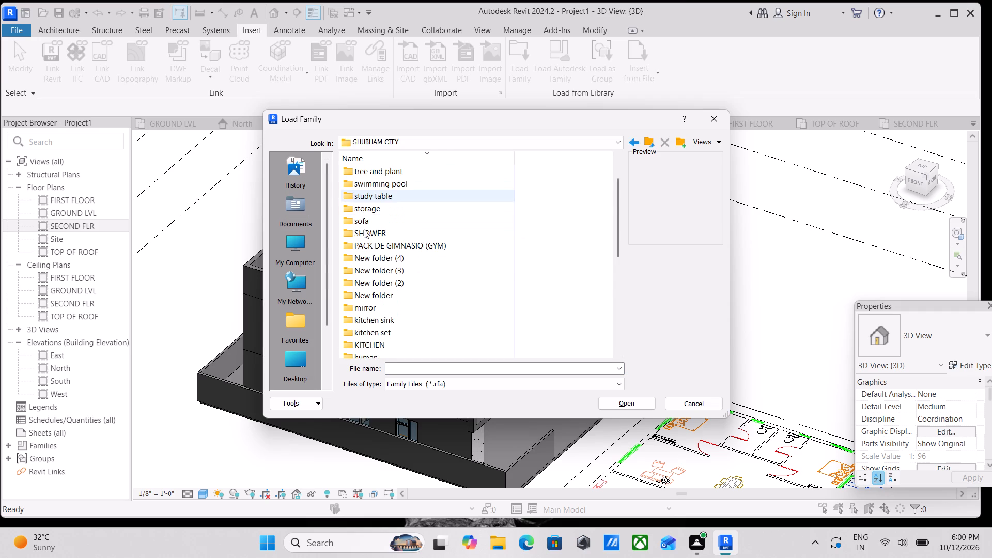
{"action": "scroll", "coordinate": [364, 229], "scroll_direction": "down", "scroll_amount": 2}
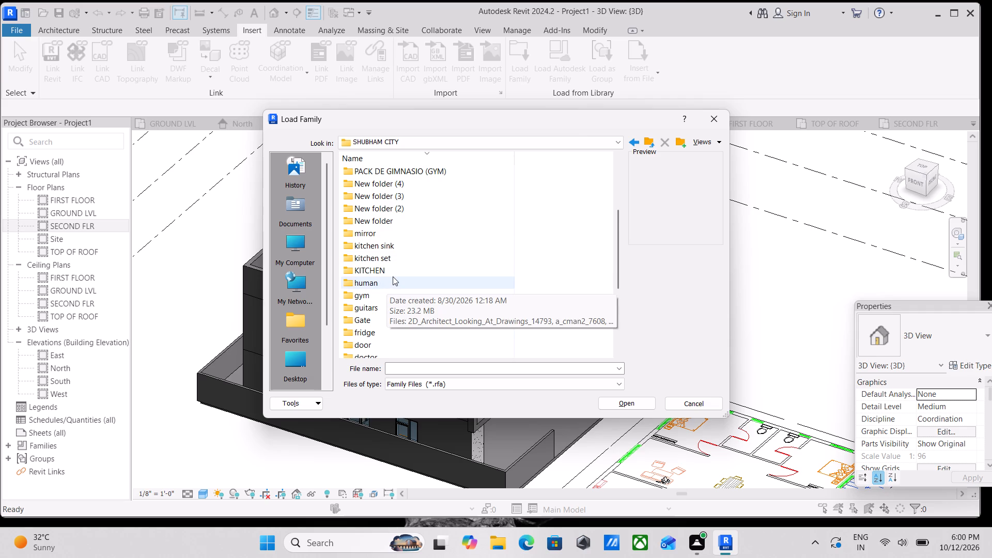
{"action": "scroll", "coordinate": [393, 276], "scroll_direction": "down", "scroll_amount": 1}
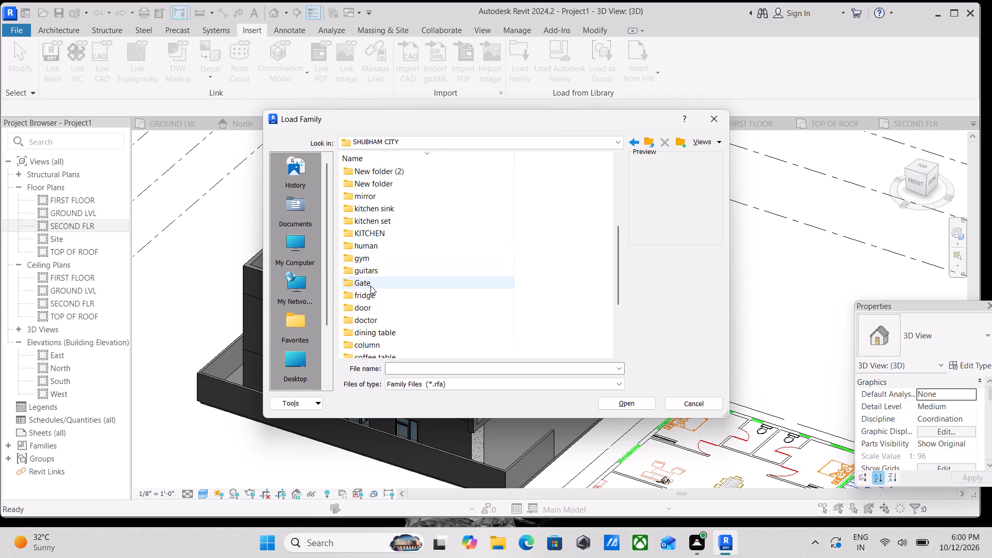
{"action": "scroll", "coordinate": [366, 289], "scroll_direction": "down", "scroll_amount": 1}
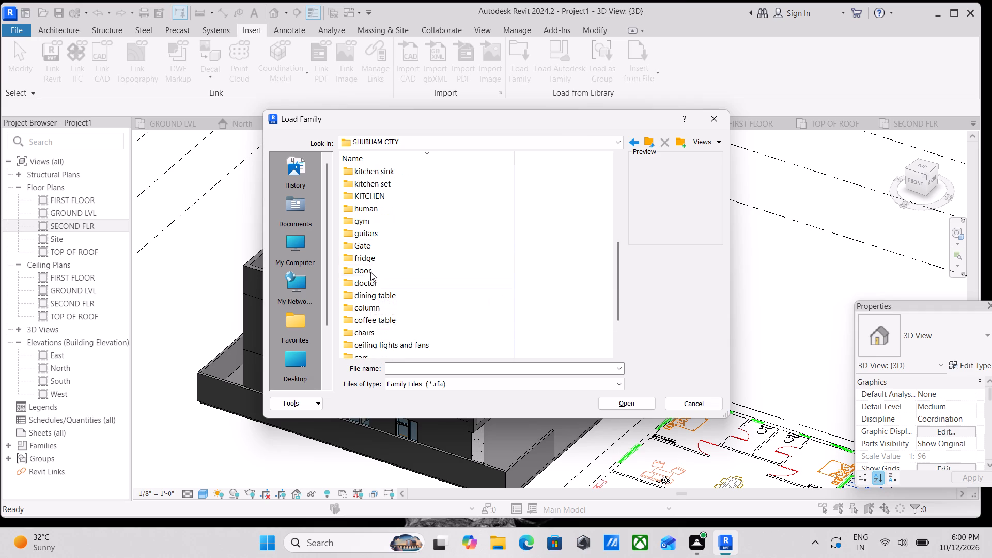
{"action": "double_click", "coordinate": [381, 247]}
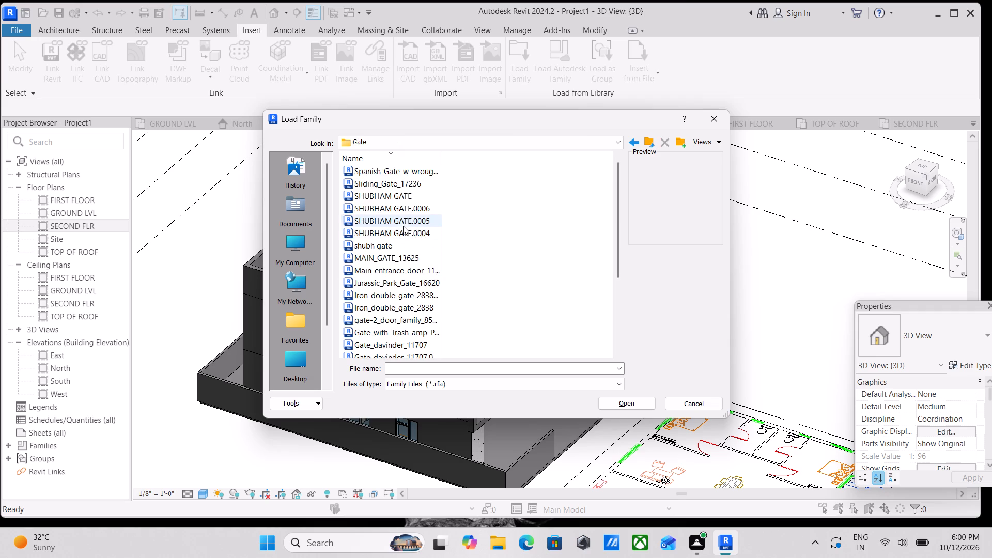
Compare the previews of the gate families in the Gate folder, including the SHUBHAM GATE versions, Main_entrance_door_11153 and gate_7956.0001.
{"action": "left_click", "coordinate": [403, 190]}
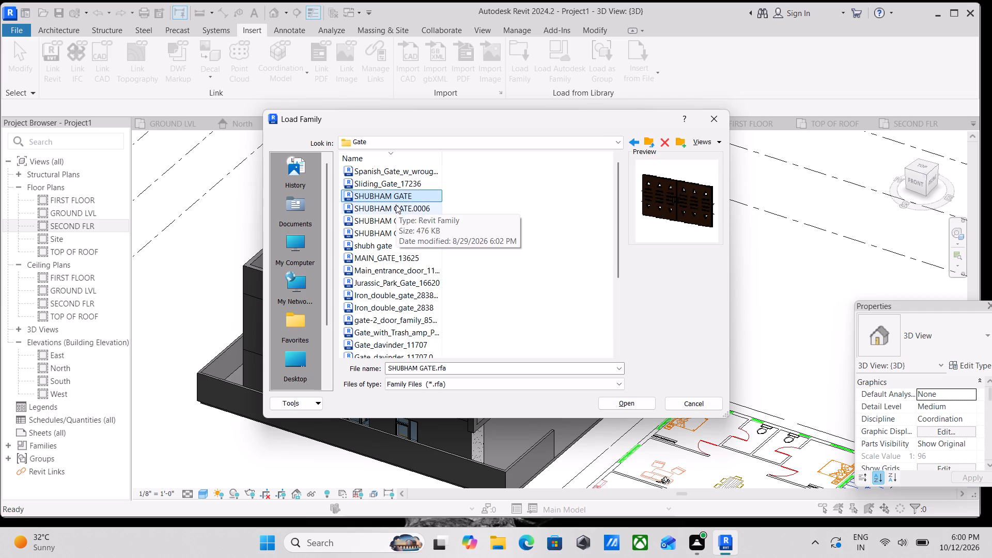
{"action": "left_click", "coordinate": [395, 208]}
{"action": "left_click", "coordinate": [392, 227]}
{"action": "left_click", "coordinate": [392, 223]}
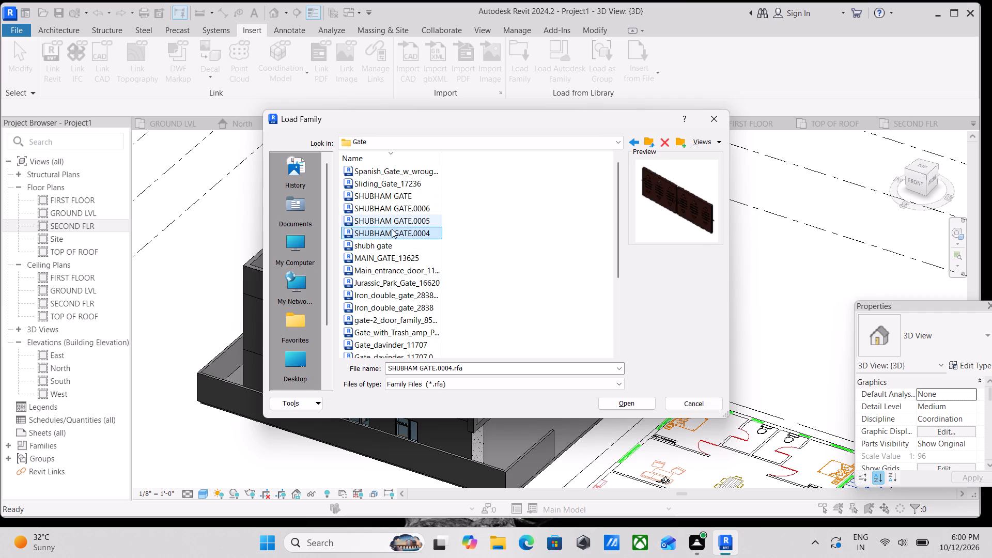
{"action": "left_click", "coordinate": [392, 231]}
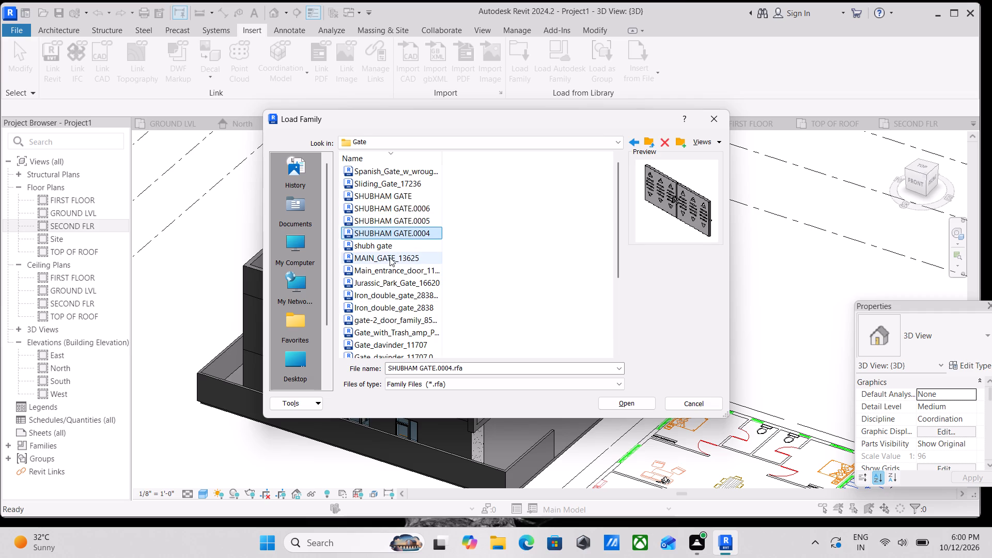
{"action": "left_click", "coordinate": [381, 245]}
{"action": "left_click", "coordinate": [389, 232]}
{"action": "left_click", "coordinate": [392, 288]}
{"action": "left_click", "coordinate": [389, 273]}
{"action": "left_click", "coordinate": [379, 256]}
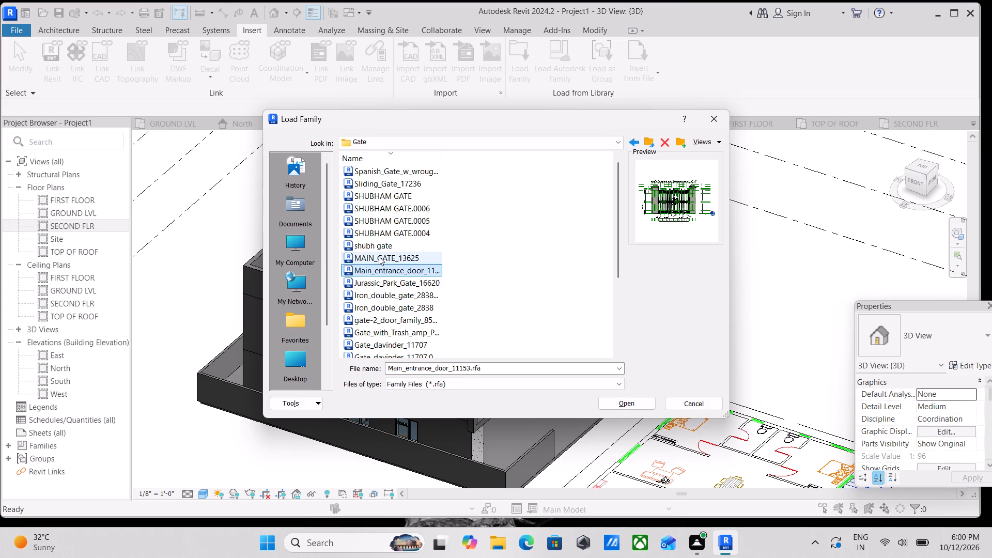
{"action": "left_click", "coordinate": [381, 336]}
{"action": "left_click", "coordinate": [385, 314]}
{"action": "scroll", "coordinate": [393, 286], "scroll_direction": "down", "scroll_amount": 3}
{"action": "left_click", "coordinate": [382, 298]}
{"action": "left_click", "coordinate": [379, 280]}
{"action": "left_click", "coordinate": [381, 269]}
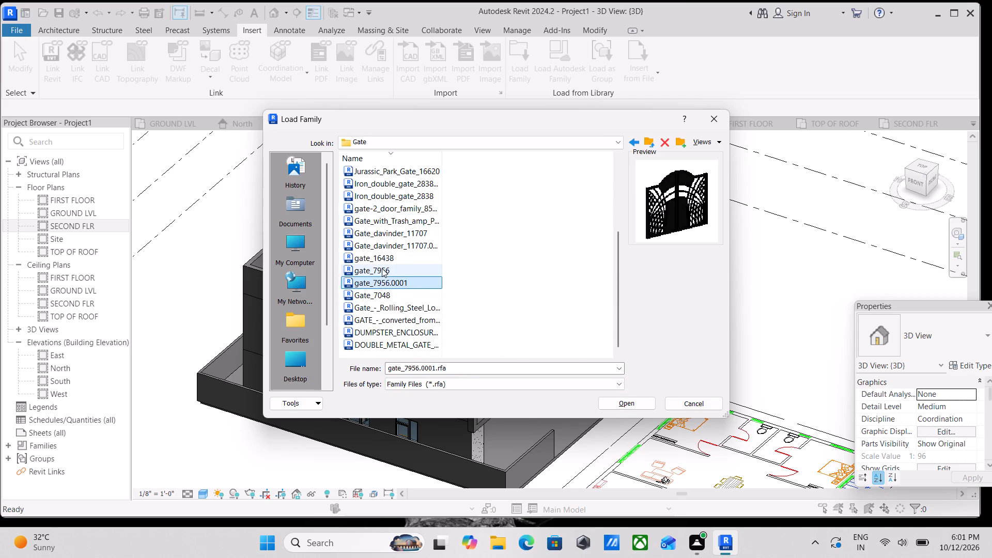
{"action": "scroll", "coordinate": [388, 224], "scroll_direction": "up", "scroll_amount": 3}
{"action": "left_click", "coordinate": [367, 172]}
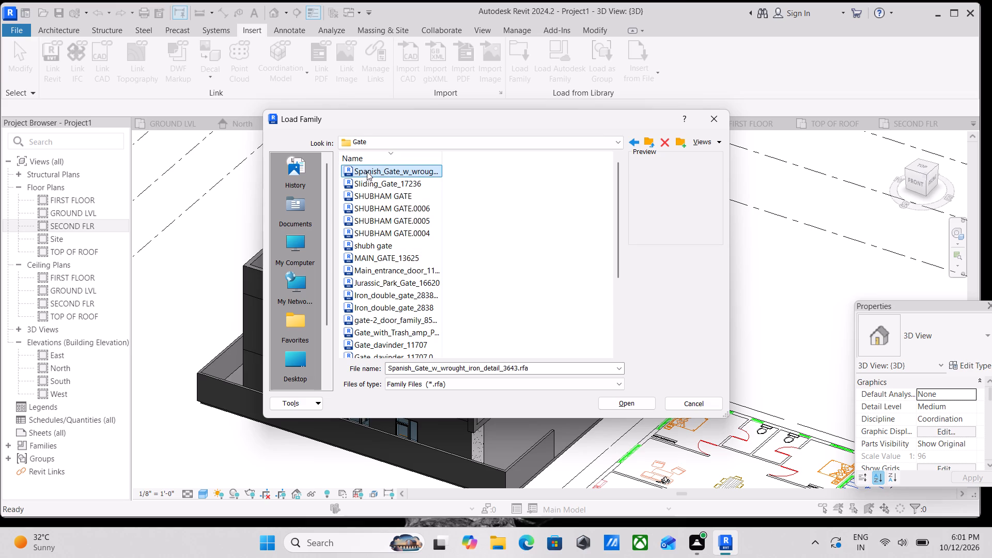
Load the Sliding_Gate_17236 family into the project.
{"action": "left_click", "coordinate": [368, 184]}
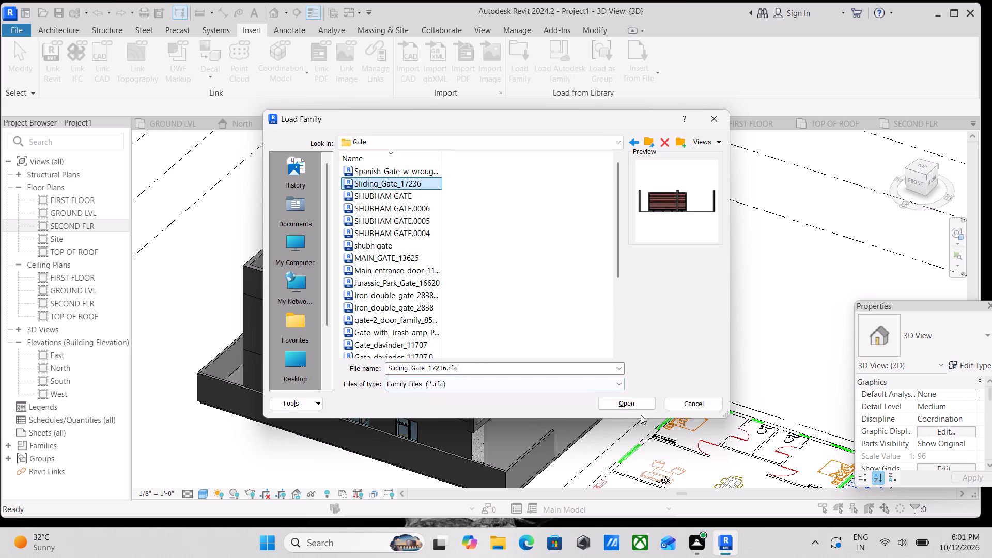
{"action": "left_click", "coordinate": [633, 404]}
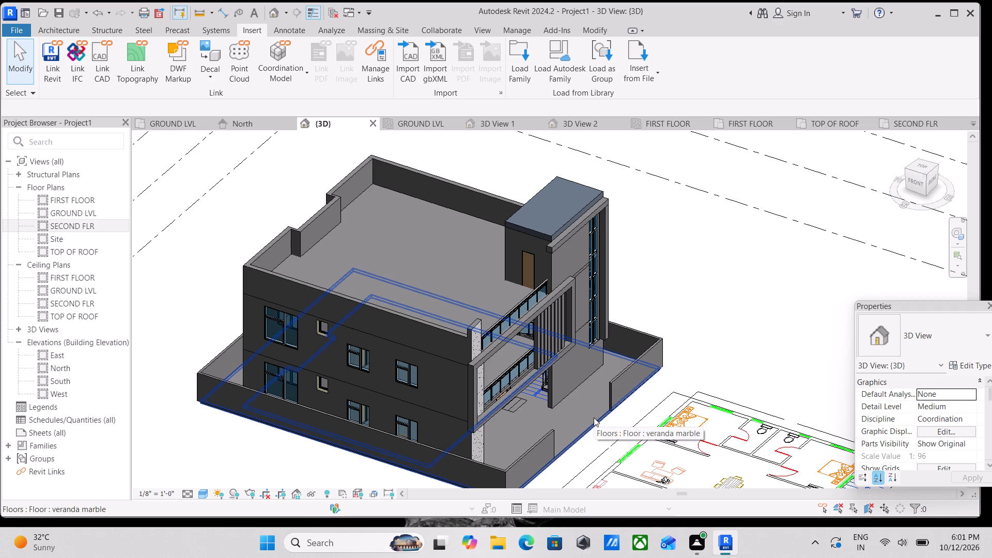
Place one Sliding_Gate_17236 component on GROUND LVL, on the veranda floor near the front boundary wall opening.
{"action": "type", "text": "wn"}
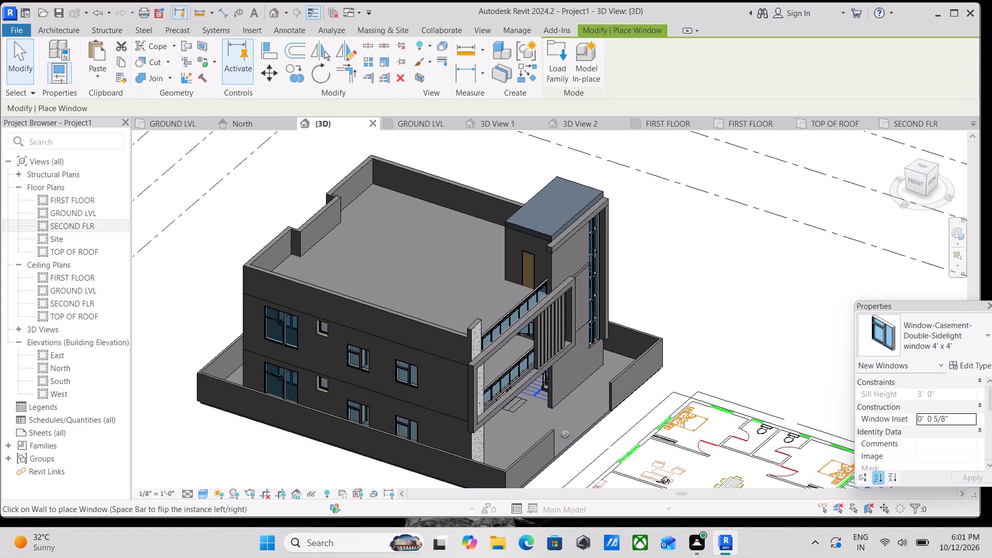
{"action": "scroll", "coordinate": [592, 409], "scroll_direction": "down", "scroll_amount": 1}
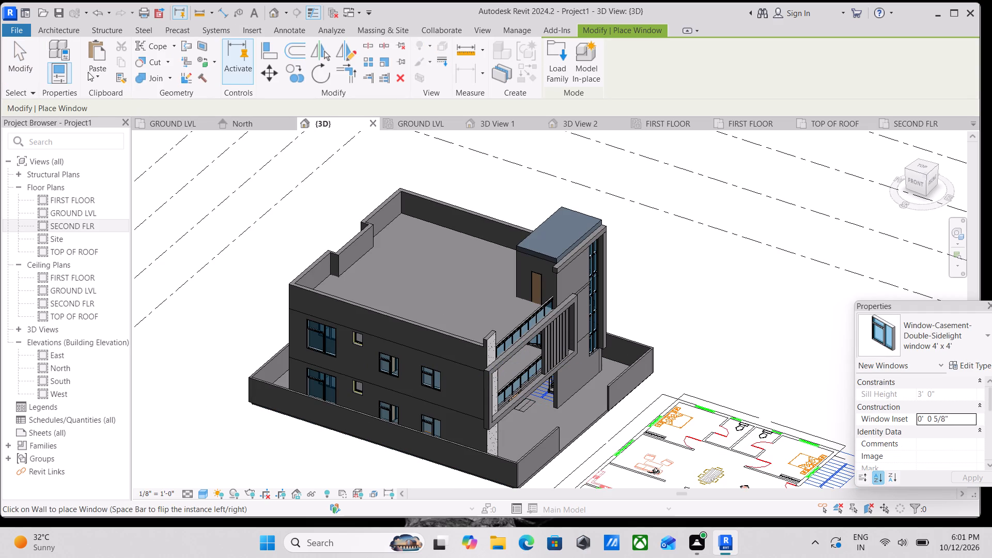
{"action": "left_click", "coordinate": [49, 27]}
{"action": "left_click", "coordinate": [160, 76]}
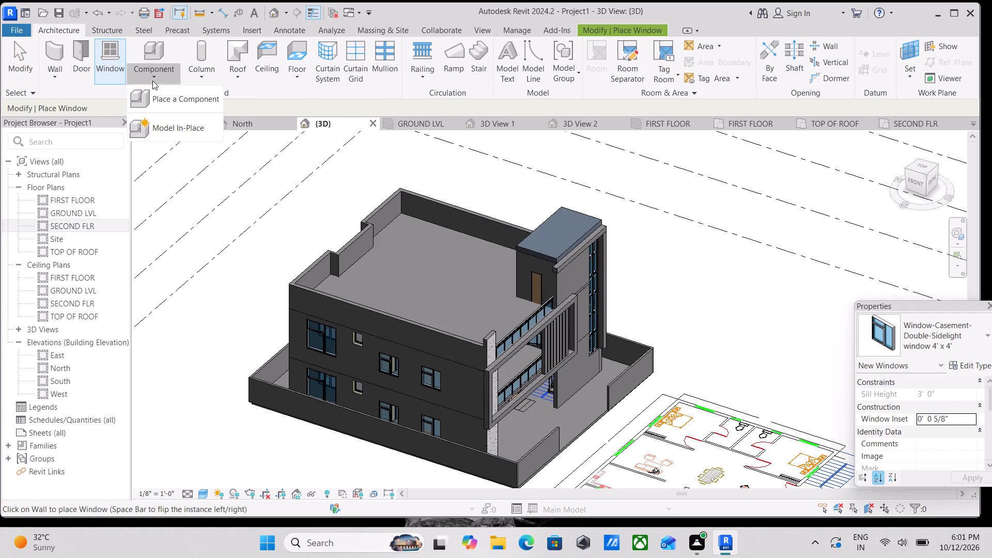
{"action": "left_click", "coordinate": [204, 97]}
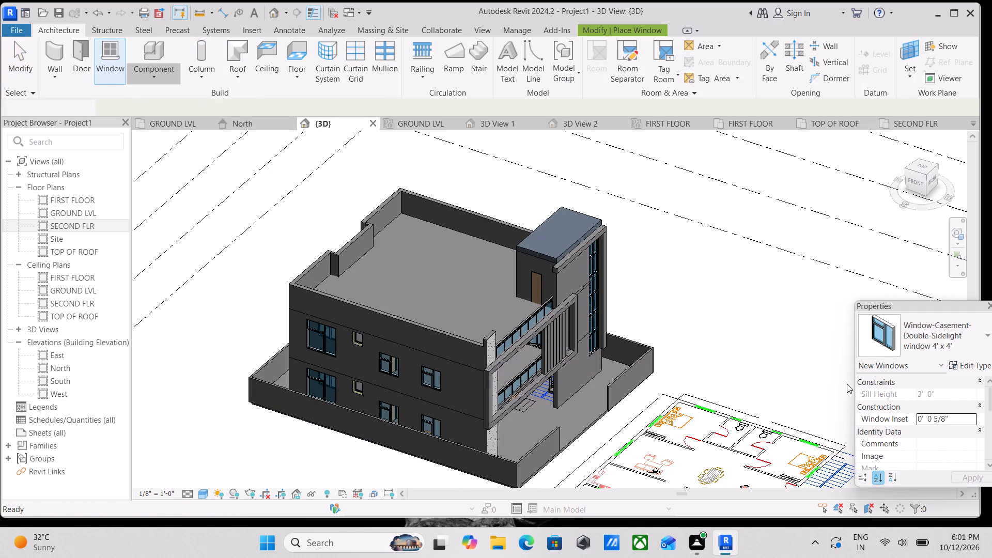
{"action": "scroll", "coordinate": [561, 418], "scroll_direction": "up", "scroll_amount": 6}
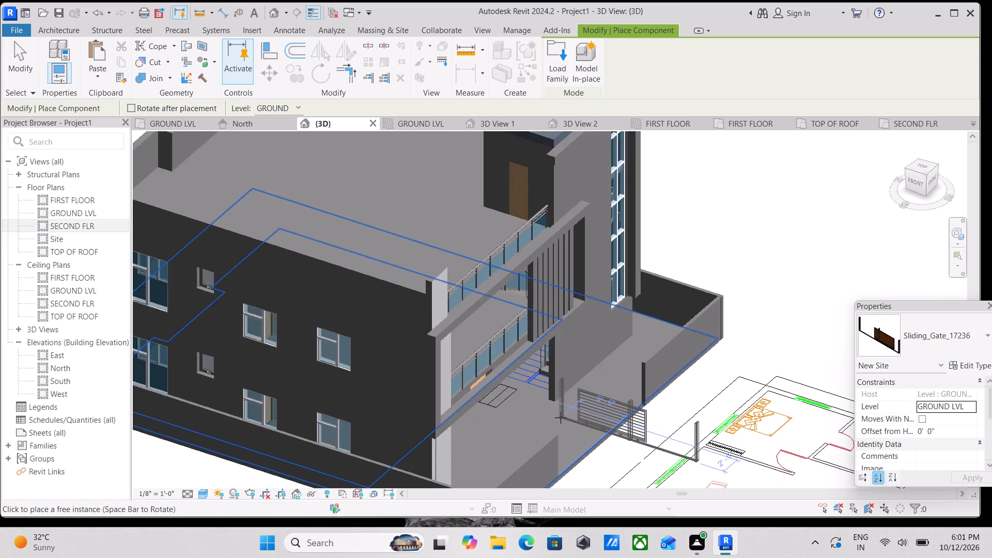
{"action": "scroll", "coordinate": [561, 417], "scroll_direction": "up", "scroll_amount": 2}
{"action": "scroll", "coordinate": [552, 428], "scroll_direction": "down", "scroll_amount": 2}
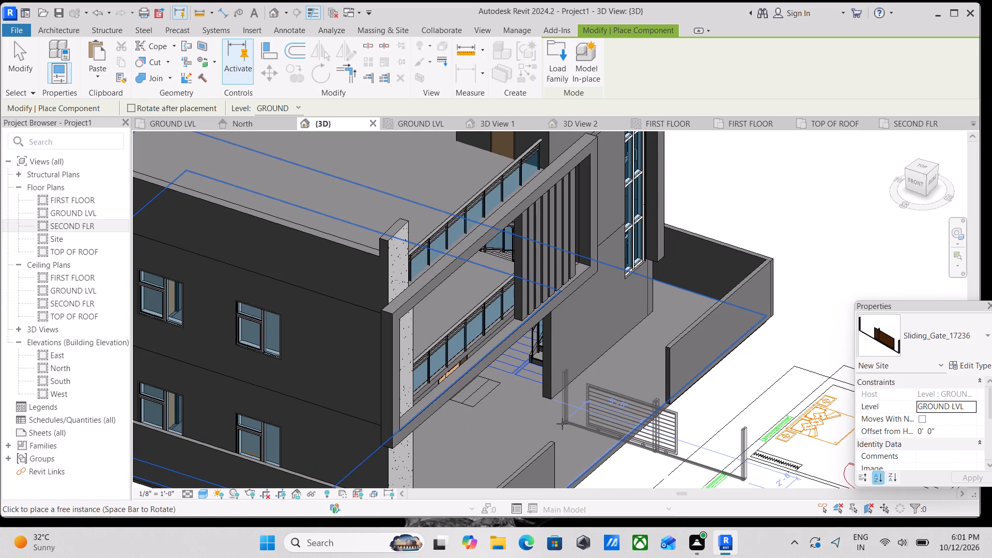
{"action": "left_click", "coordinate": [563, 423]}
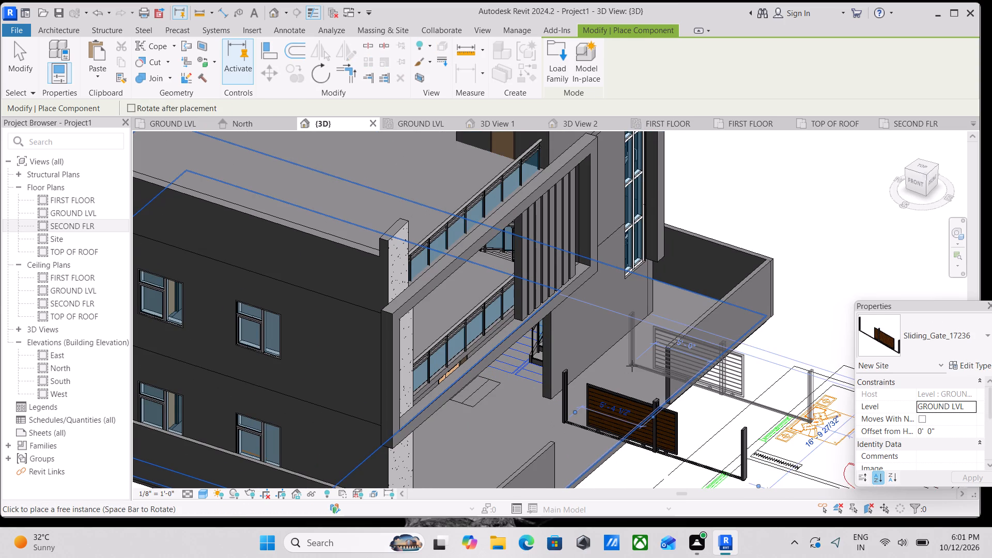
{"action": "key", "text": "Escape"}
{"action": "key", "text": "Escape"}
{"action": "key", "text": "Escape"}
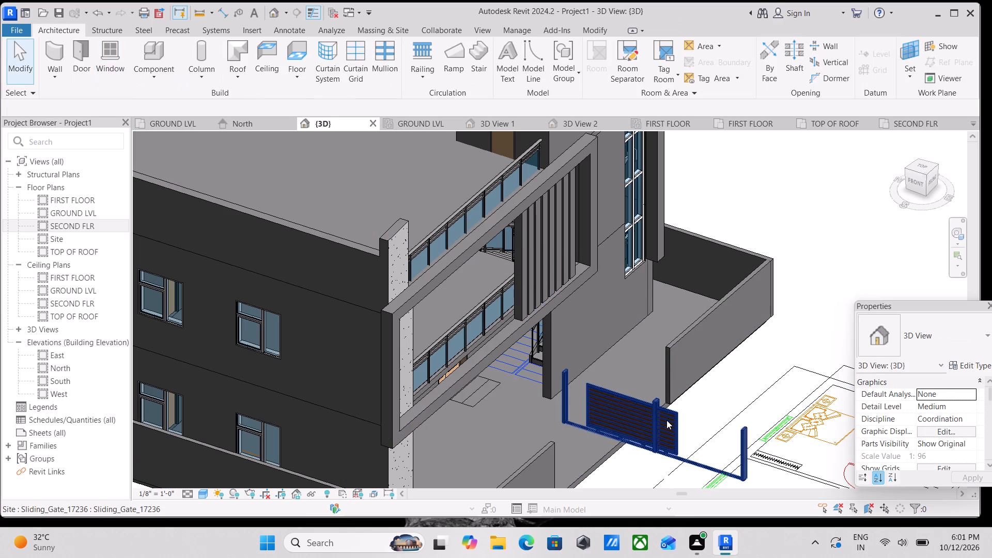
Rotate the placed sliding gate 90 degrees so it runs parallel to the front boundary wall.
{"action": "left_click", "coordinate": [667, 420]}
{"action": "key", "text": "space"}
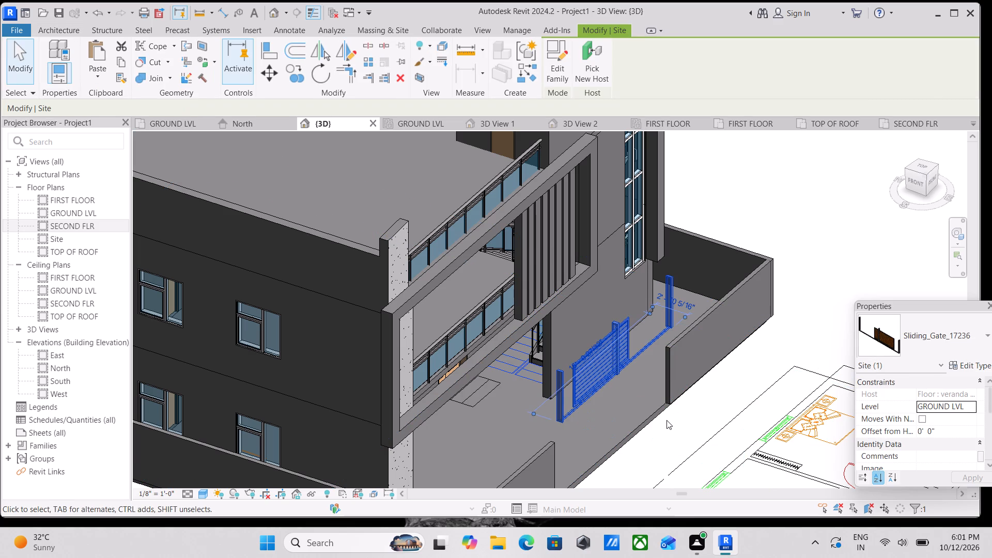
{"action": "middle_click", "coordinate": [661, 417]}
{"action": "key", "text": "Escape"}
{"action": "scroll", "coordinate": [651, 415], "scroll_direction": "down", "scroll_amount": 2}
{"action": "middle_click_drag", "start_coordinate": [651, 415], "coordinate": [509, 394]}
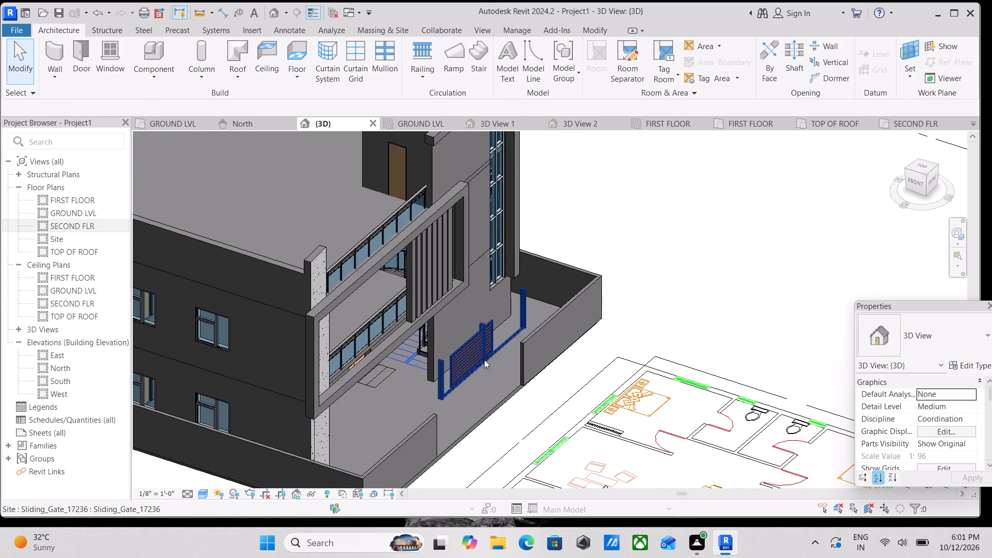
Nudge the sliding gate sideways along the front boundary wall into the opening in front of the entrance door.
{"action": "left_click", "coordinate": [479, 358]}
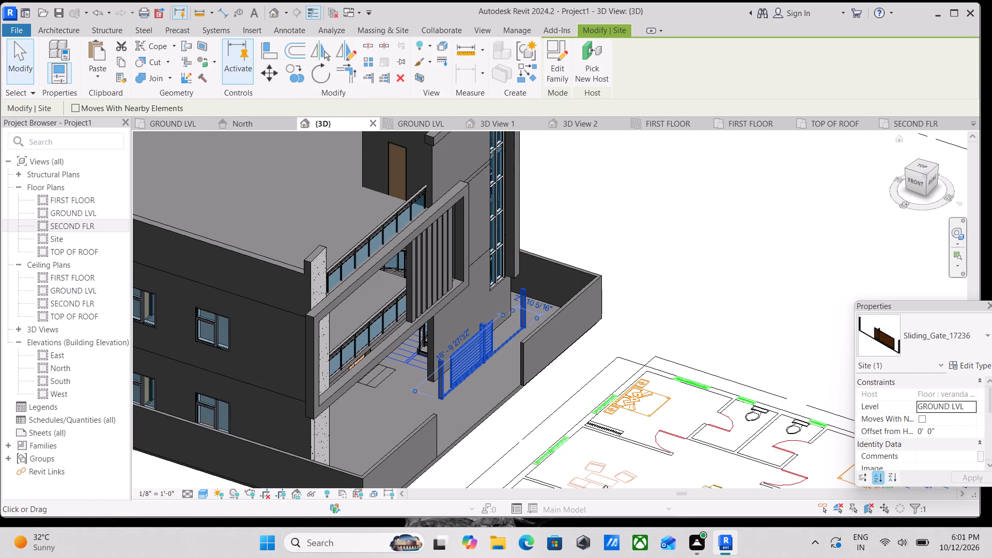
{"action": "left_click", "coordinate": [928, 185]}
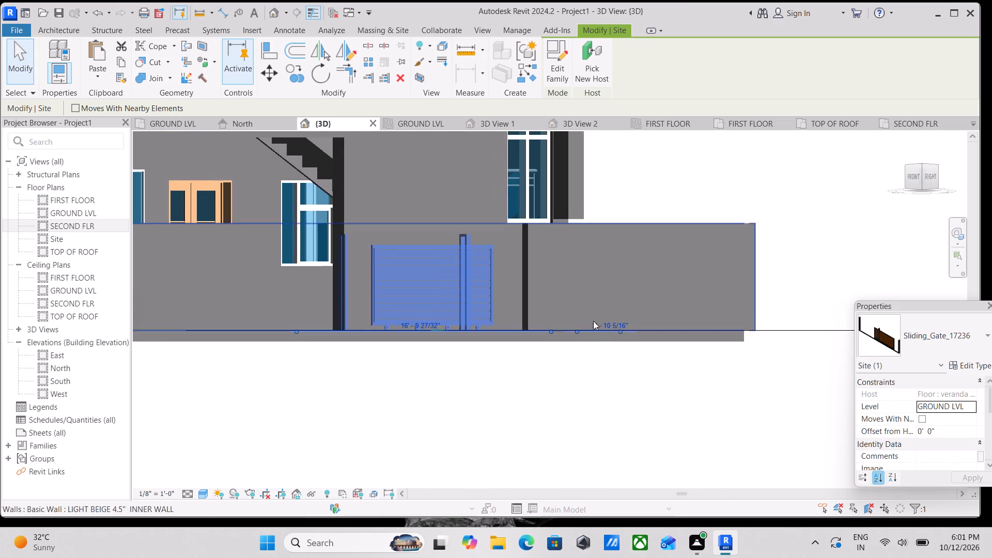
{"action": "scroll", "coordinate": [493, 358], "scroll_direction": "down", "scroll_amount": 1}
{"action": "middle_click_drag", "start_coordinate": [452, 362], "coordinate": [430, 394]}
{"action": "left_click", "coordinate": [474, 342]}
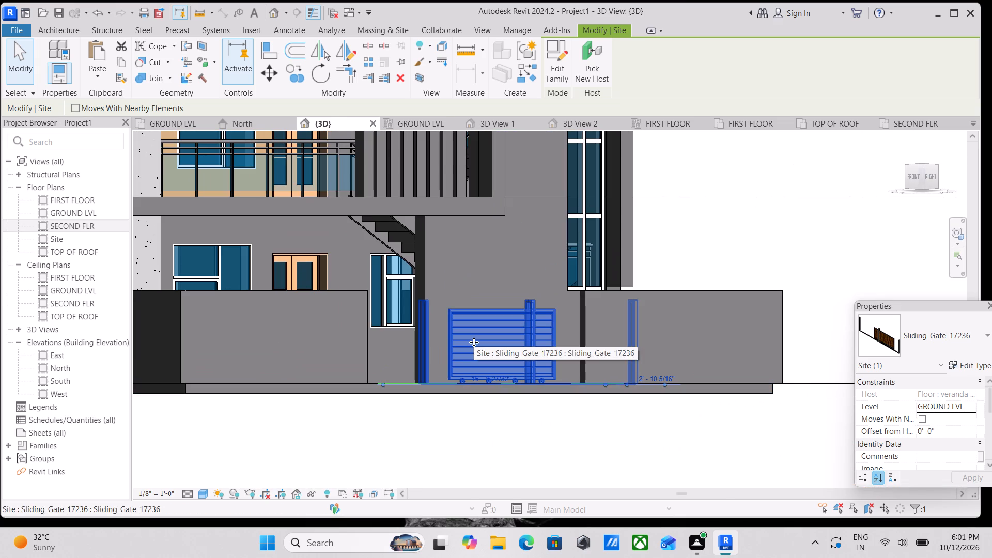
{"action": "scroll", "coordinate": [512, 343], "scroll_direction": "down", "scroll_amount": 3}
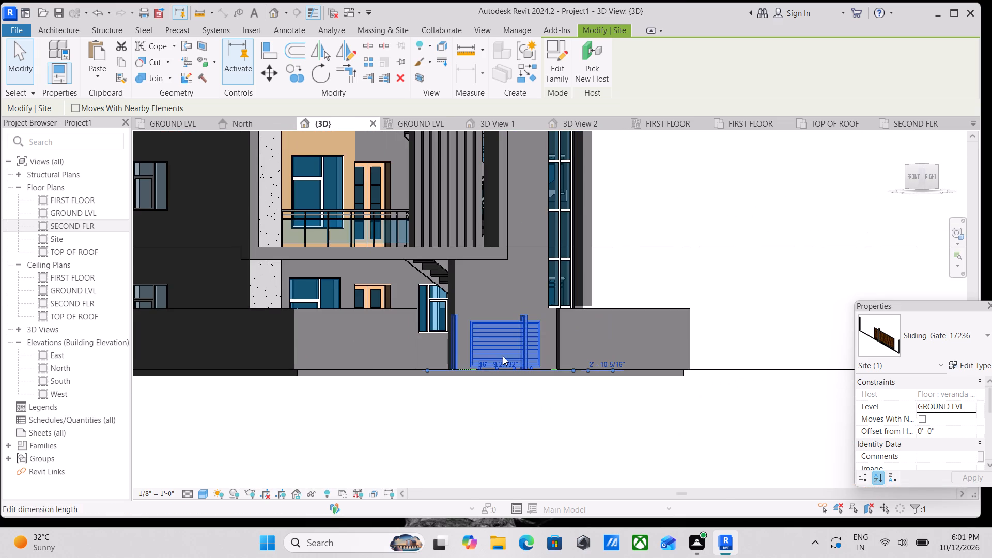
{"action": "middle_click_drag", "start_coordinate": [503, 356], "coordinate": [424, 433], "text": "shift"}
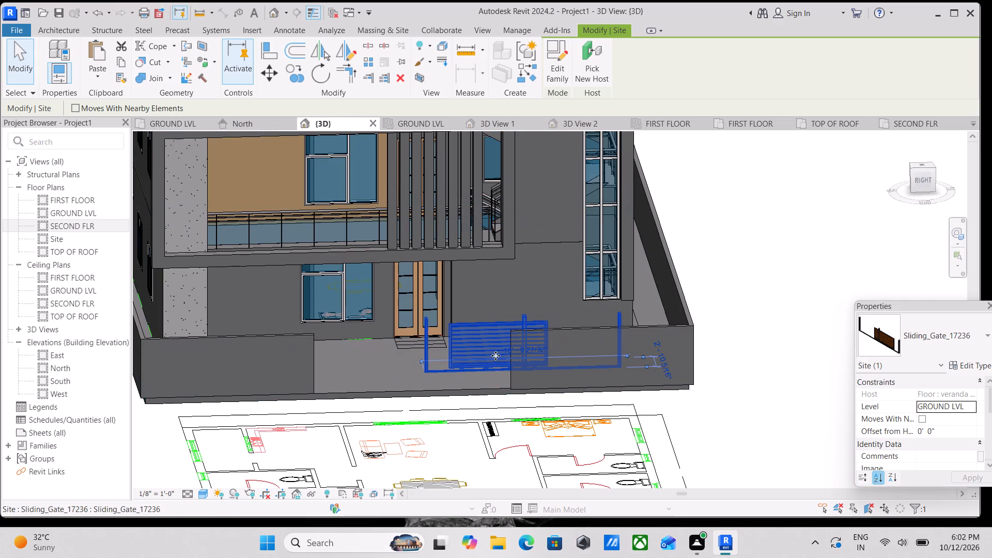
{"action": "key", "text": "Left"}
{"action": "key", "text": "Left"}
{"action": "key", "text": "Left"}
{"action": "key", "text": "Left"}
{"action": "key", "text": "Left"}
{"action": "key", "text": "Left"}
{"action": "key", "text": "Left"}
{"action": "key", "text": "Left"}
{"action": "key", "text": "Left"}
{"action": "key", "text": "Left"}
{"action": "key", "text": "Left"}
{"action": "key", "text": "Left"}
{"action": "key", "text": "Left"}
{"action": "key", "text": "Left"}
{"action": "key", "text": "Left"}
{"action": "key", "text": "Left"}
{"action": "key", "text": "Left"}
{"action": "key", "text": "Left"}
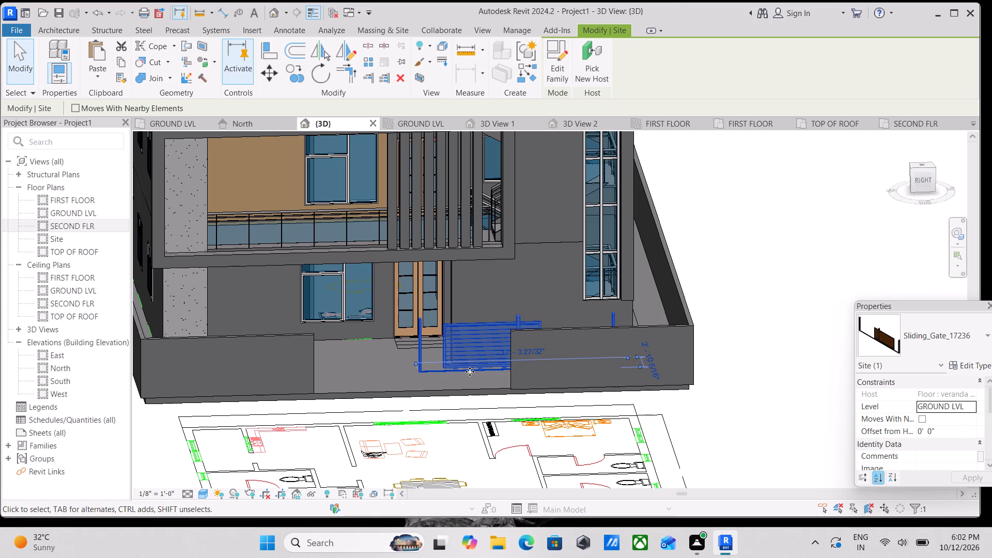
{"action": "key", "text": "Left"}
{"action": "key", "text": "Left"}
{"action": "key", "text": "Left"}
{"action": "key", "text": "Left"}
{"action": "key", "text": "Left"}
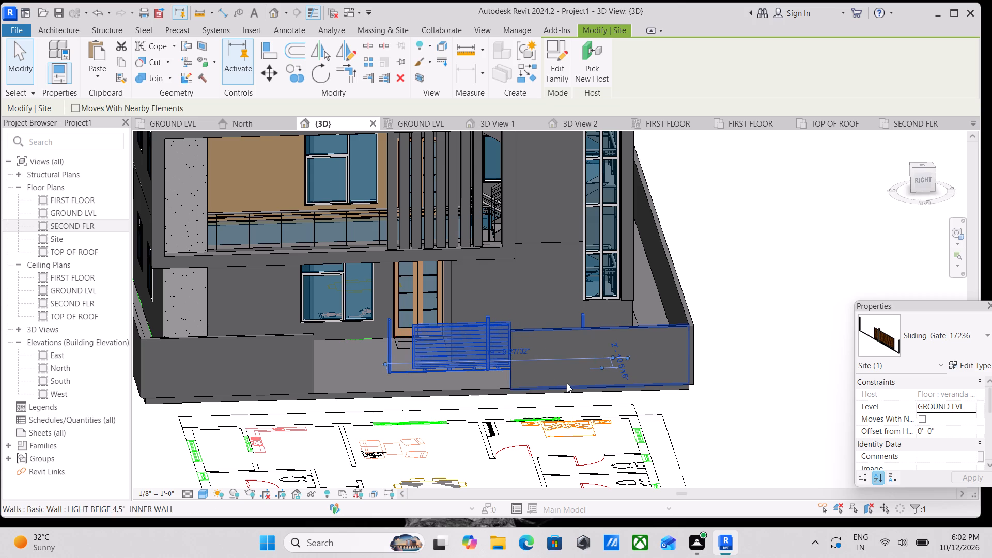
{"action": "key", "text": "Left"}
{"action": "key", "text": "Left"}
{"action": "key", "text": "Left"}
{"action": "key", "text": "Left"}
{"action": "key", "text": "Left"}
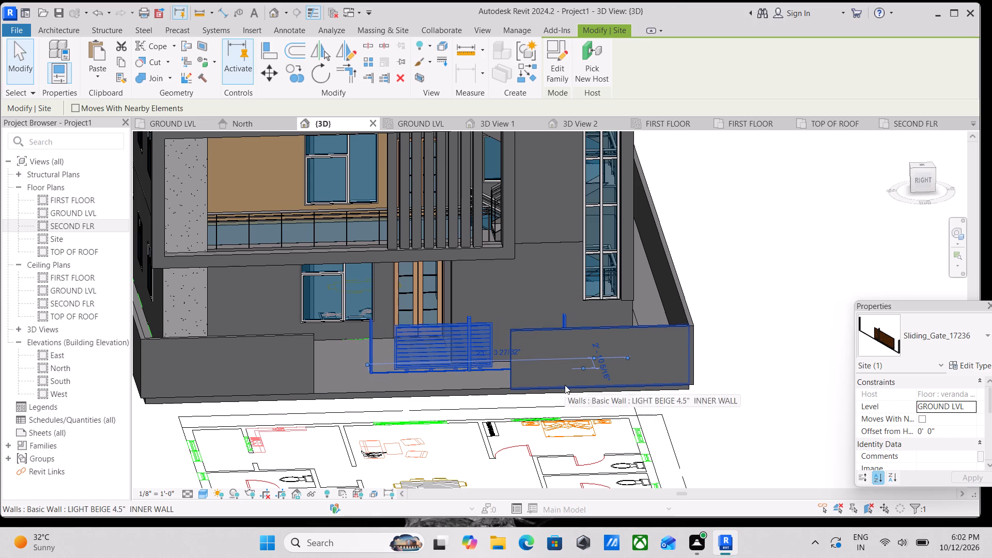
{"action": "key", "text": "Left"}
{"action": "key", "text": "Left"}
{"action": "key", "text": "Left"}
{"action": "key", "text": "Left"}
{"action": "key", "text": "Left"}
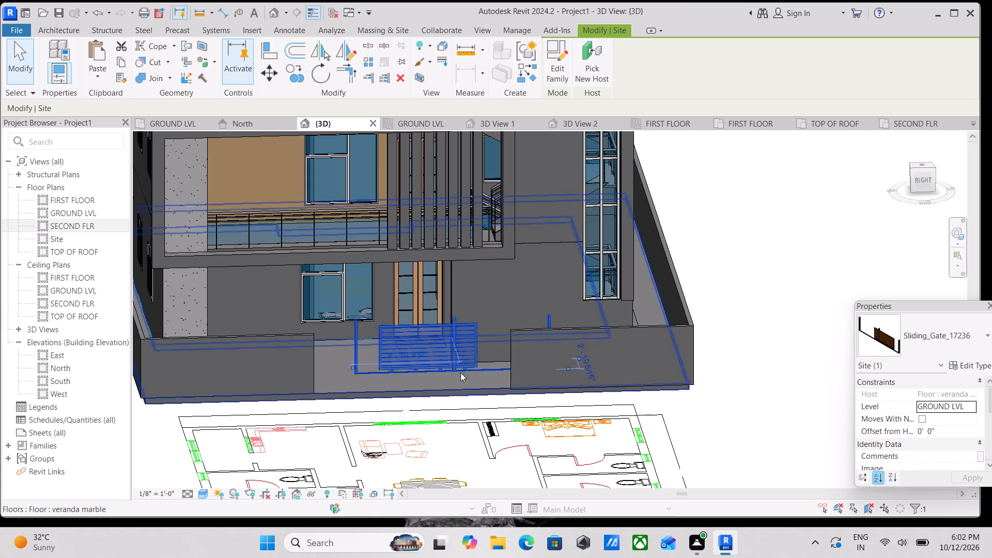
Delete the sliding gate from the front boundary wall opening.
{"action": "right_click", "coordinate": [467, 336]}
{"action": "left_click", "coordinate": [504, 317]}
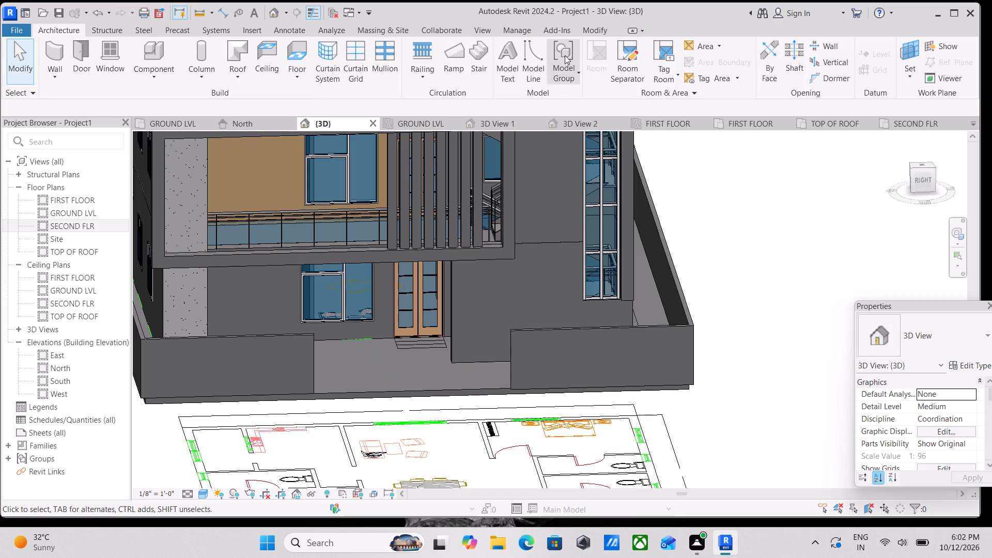
Preview the families in the Gate folder and load Gate_davinder_11707 into the project.
{"action": "left_click", "coordinate": [242, 28]}
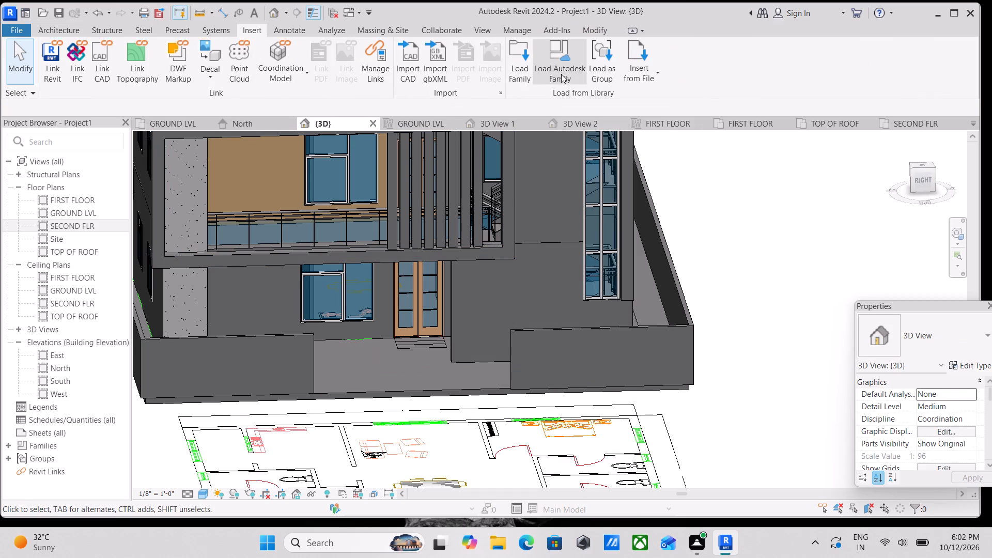
{"action": "left_click", "coordinate": [517, 71]}
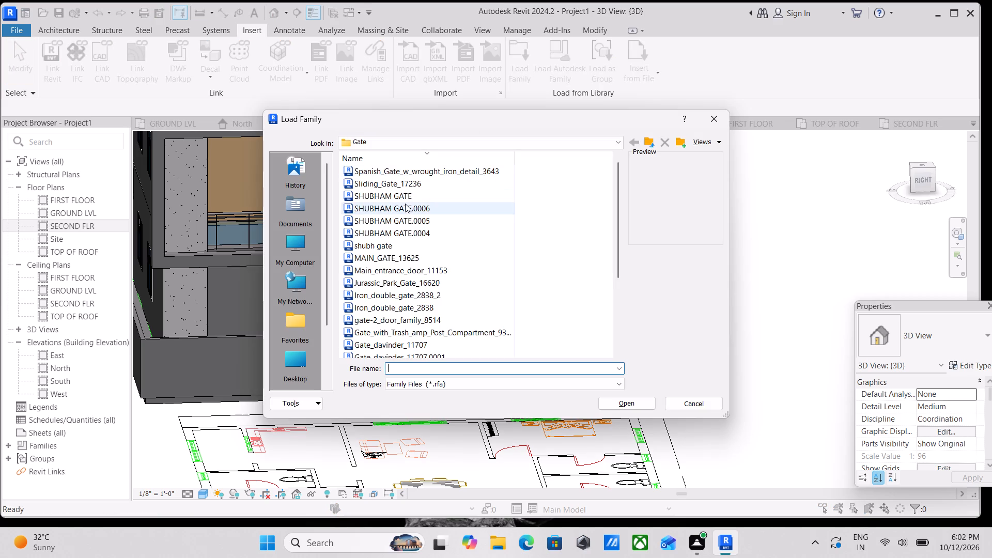
{"action": "left_click", "coordinate": [405, 200]}
{"action": "left_click", "coordinate": [400, 213]}
{"action": "left_click", "coordinate": [402, 231]}
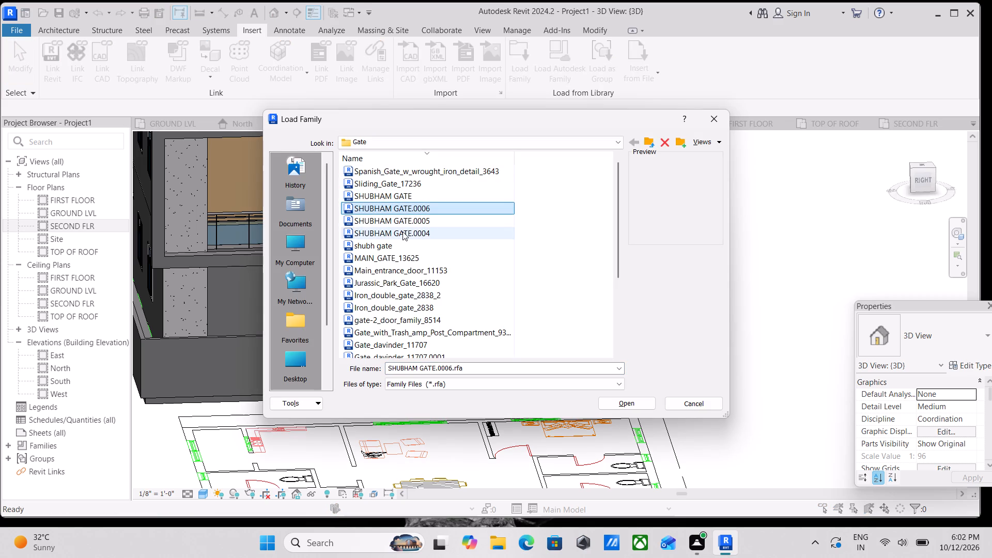
{"action": "left_click", "coordinate": [406, 245]}
{"action": "scroll", "coordinate": [408, 278], "scroll_direction": "down", "scroll_amount": 1}
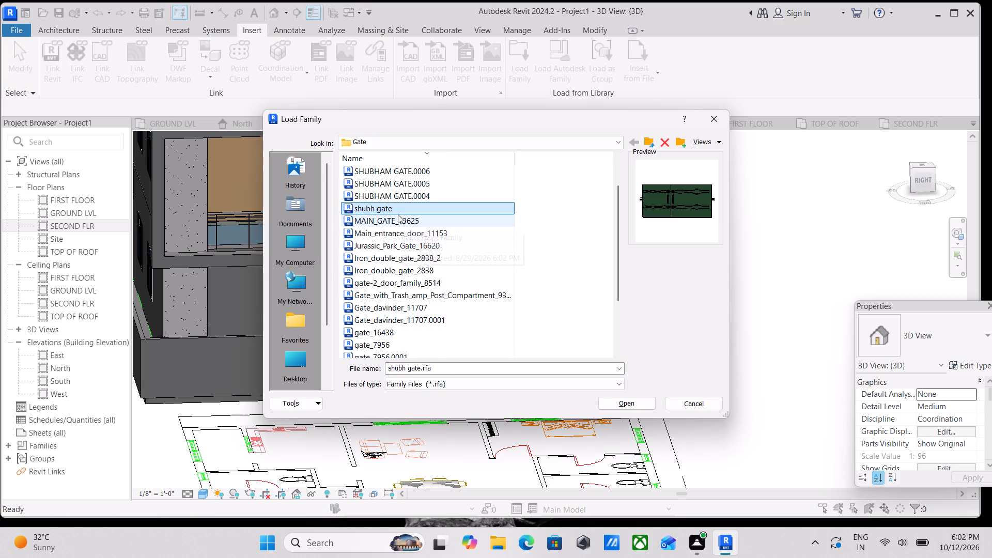
{"action": "left_click", "coordinate": [392, 222]}
{"action": "left_click", "coordinate": [391, 208]}
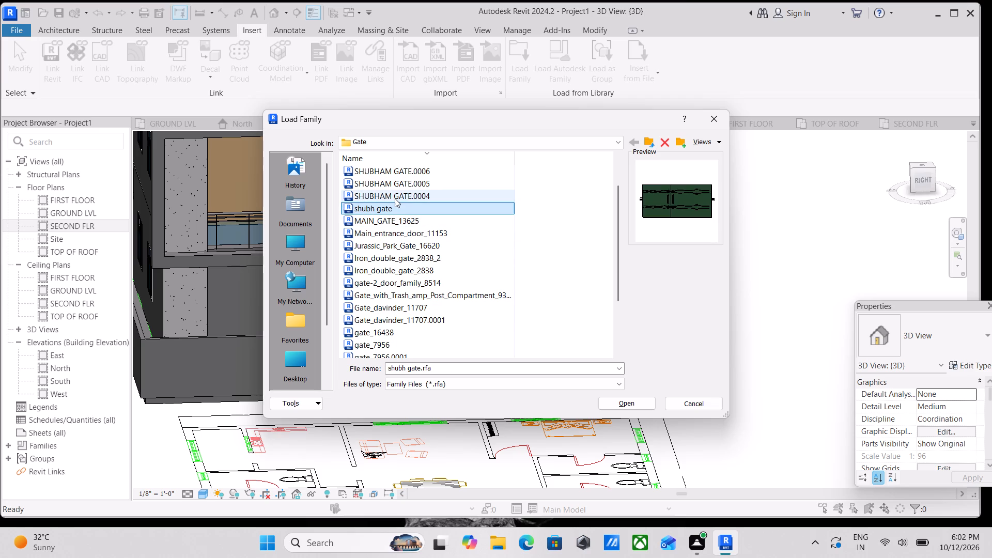
{"action": "left_click", "coordinate": [395, 198]}
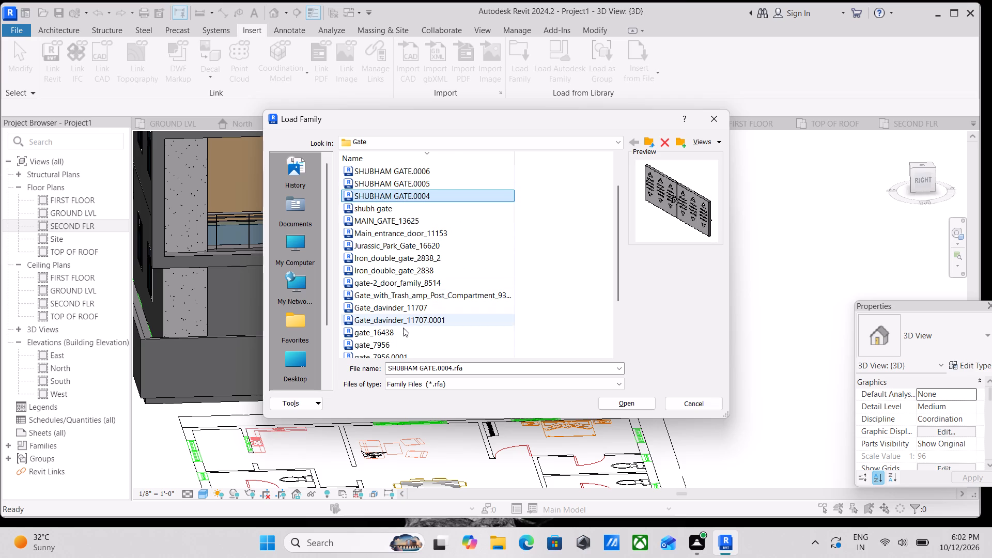
{"action": "left_click", "coordinate": [405, 307]}
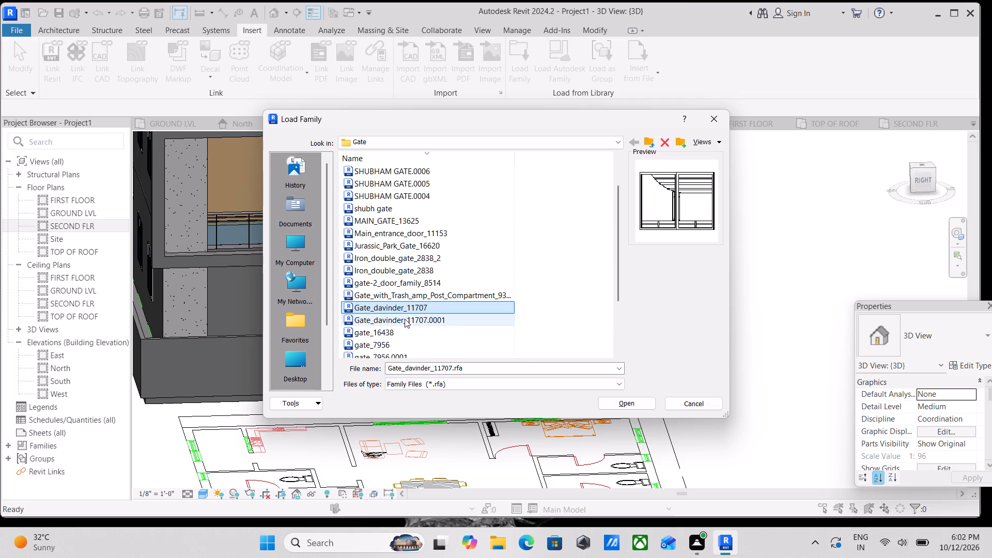
{"action": "left_click", "coordinate": [620, 404]}
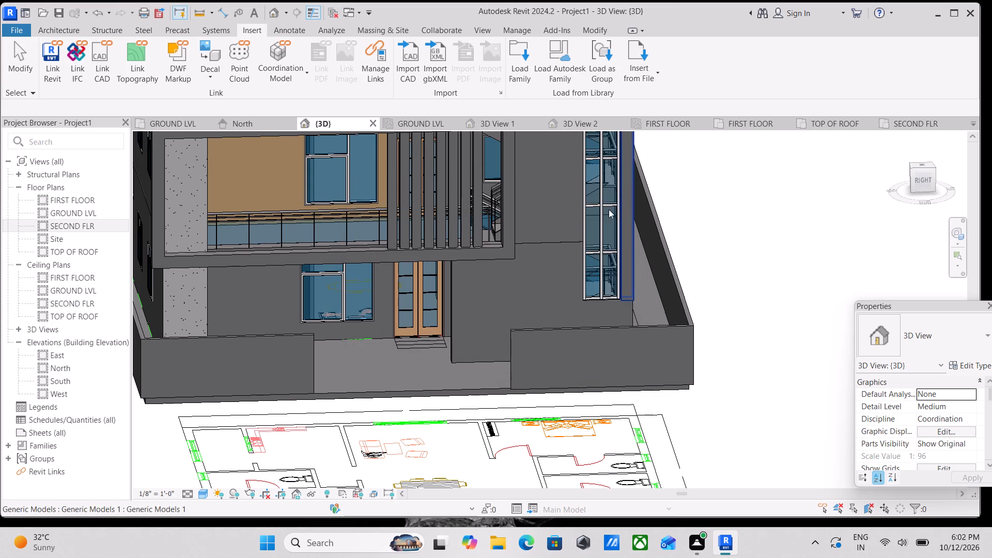
Place one Gate_davinder_11707 component on GROUND LVL, on the veranda floor in front of the entrance door.
{"action": "scroll", "coordinate": [441, 348], "scroll_direction": "down", "scroll_amount": 2}
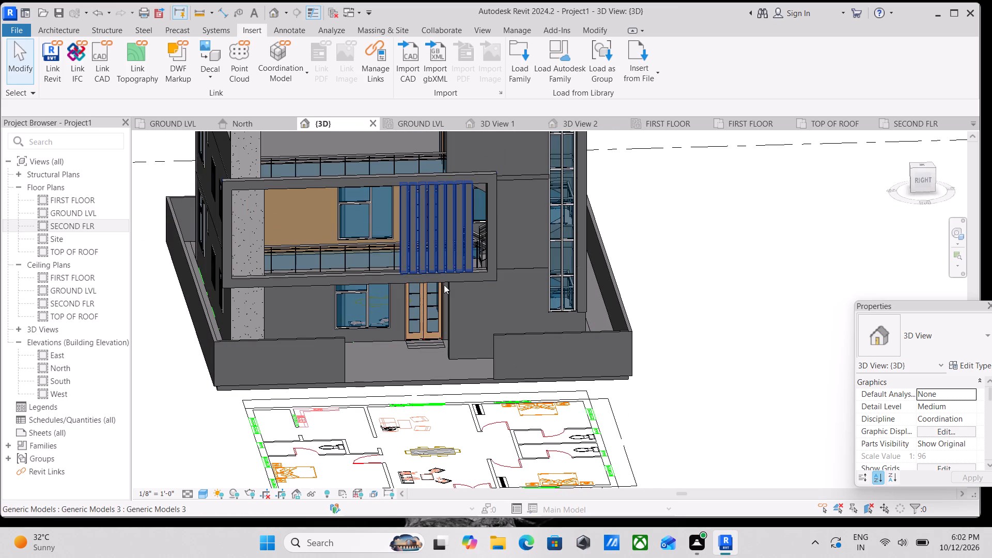
{"action": "scroll", "coordinate": [430, 361], "scroll_direction": "up", "scroll_amount": 3}
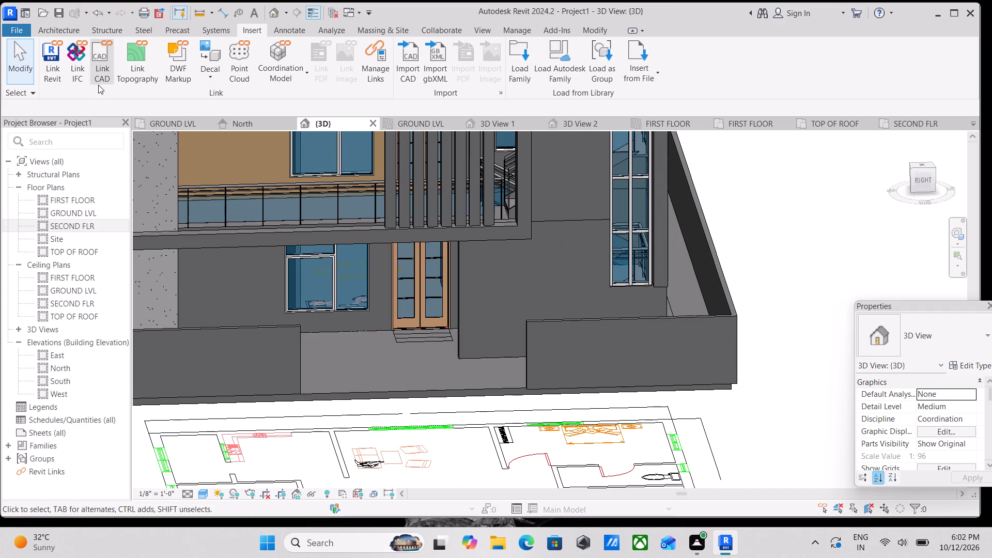
{"action": "left_click", "coordinate": [45, 29]}
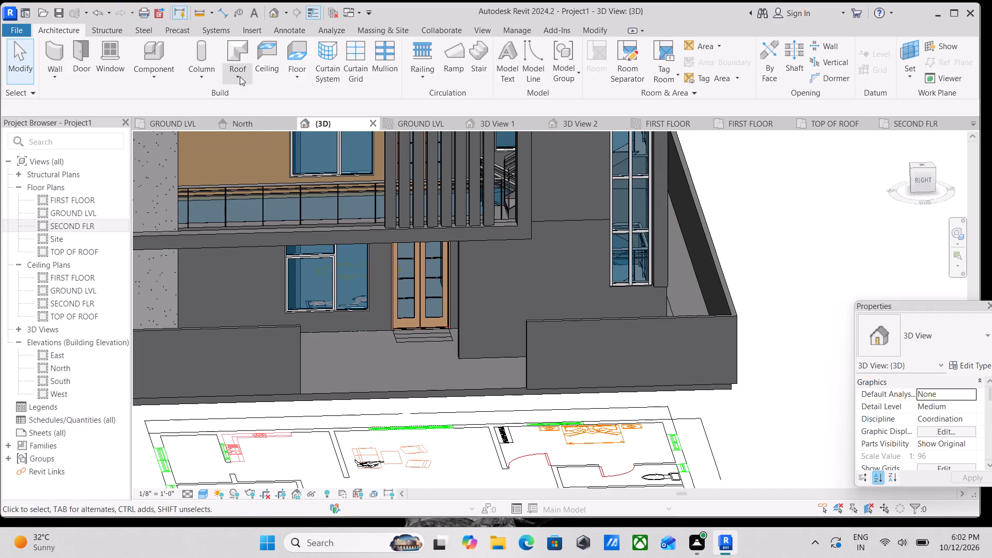
{"action": "left_click", "coordinate": [155, 74]}
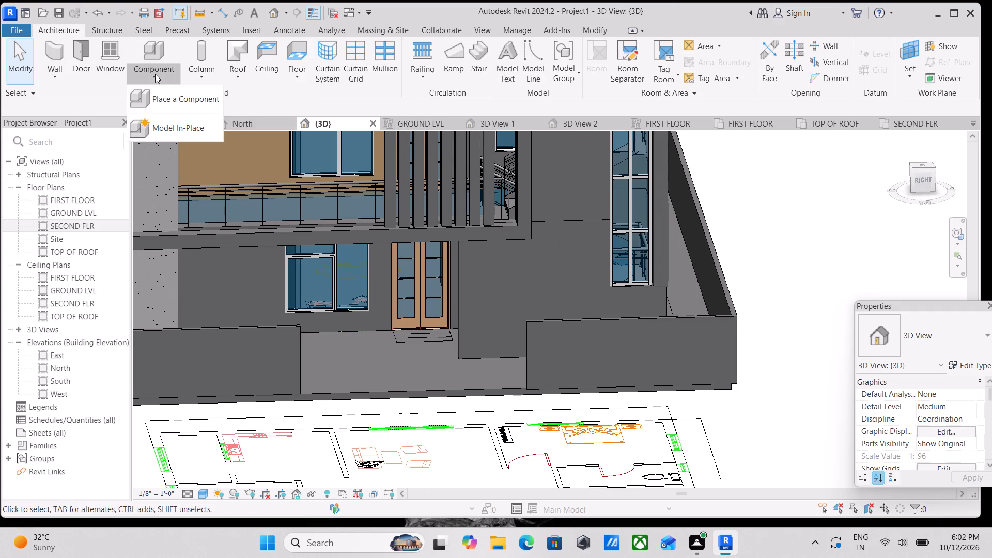
{"action": "left_click", "coordinate": [160, 100]}
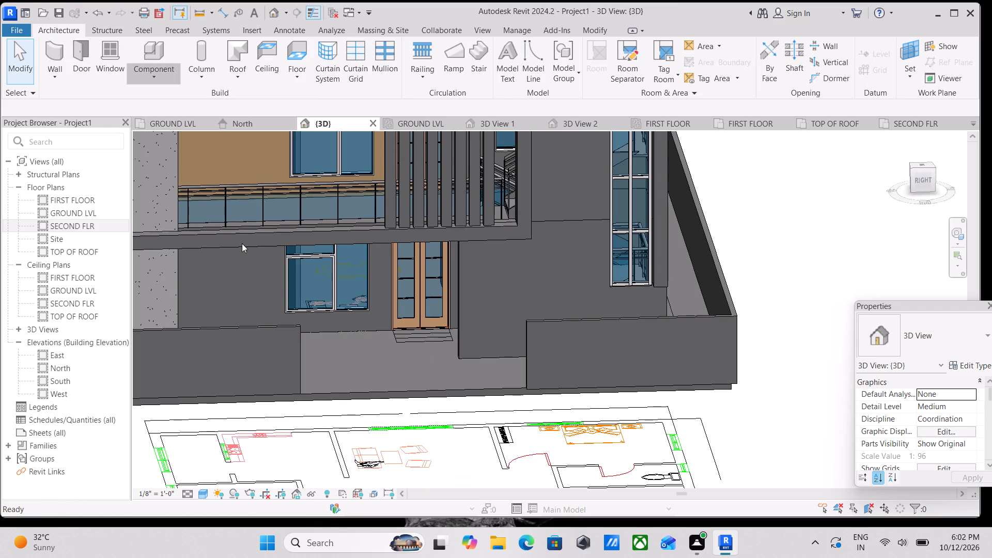
{"action": "left_click", "coordinate": [402, 362]}
{"action": "key", "text": "space"}
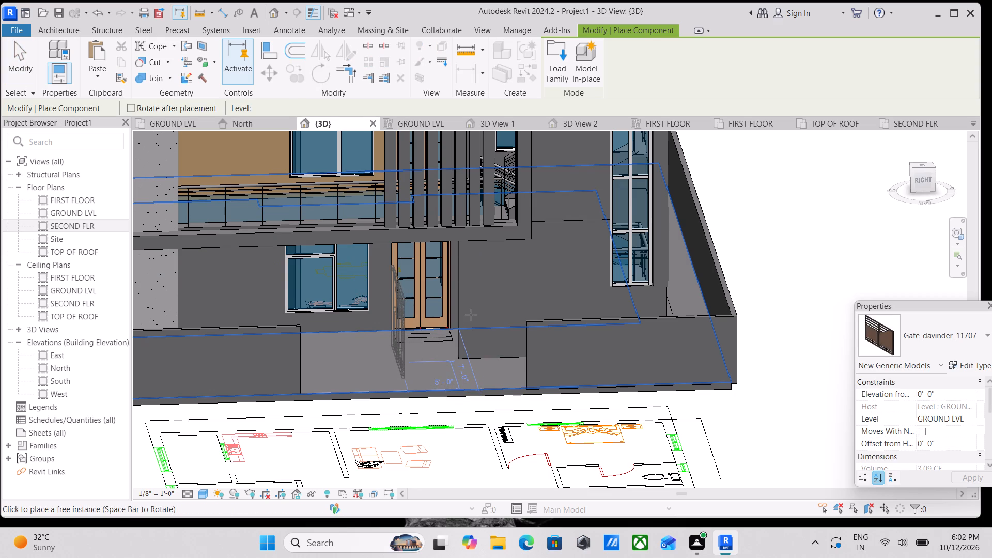
{"action": "scroll", "coordinate": [378, 298], "scroll_direction": "up", "scroll_amount": 2}
{"action": "key", "text": "Escape"}
{"action": "key", "text": "Escape"}
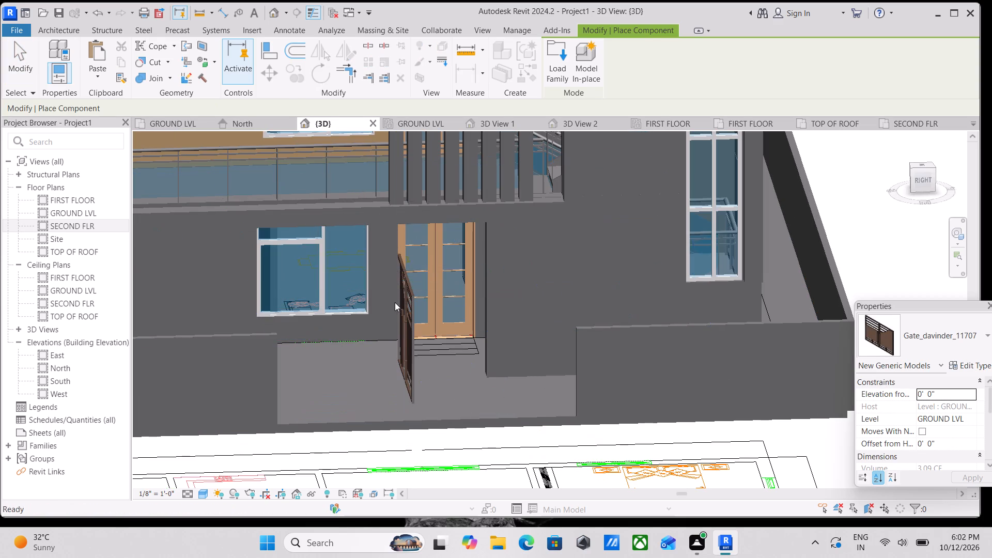
Rotate the placed gate 90 degrees so it runs parallel to the front boundary wall.
{"action": "left_click", "coordinate": [413, 320]}
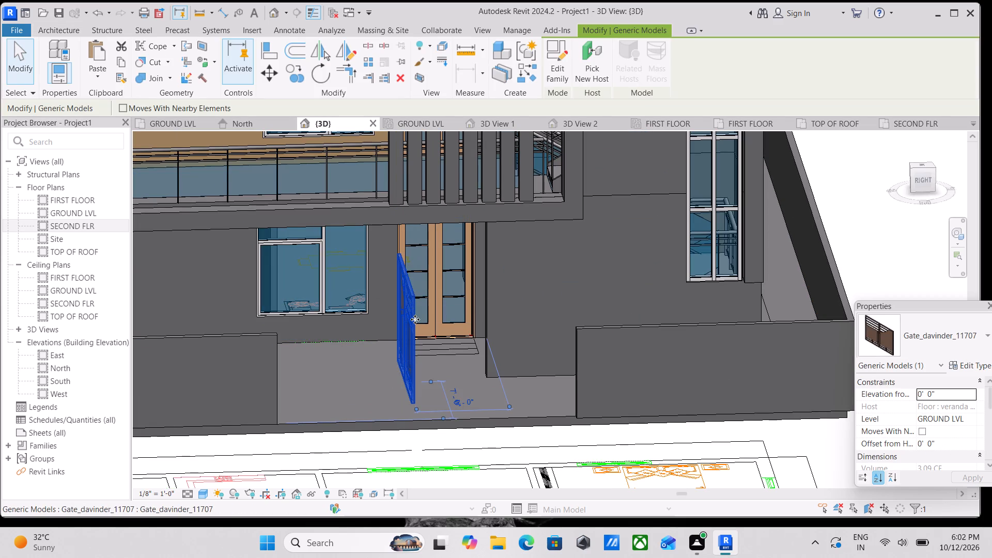
{"action": "key", "text": "space"}
Nudge the gate away from the entrance door towards the front boundary wall.
{"action": "scroll", "coordinate": [450, 357], "scroll_direction": "down", "scroll_amount": 3}
{"action": "middle_click_drag", "start_coordinate": [454, 356], "coordinate": [466, 348]}
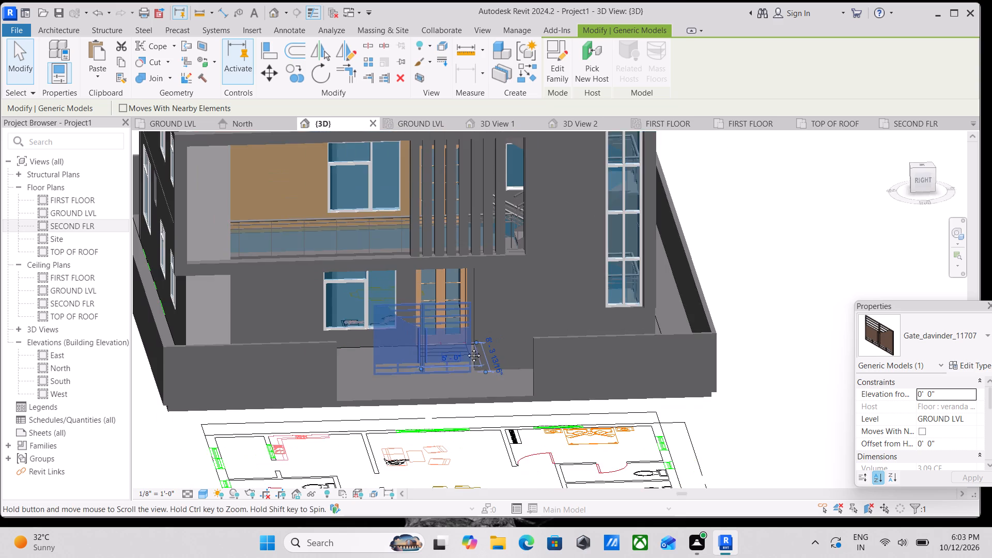
{"action": "middle_click_drag", "start_coordinate": [466, 348], "coordinate": [473, 344]}
{"action": "key", "text": "Down"}
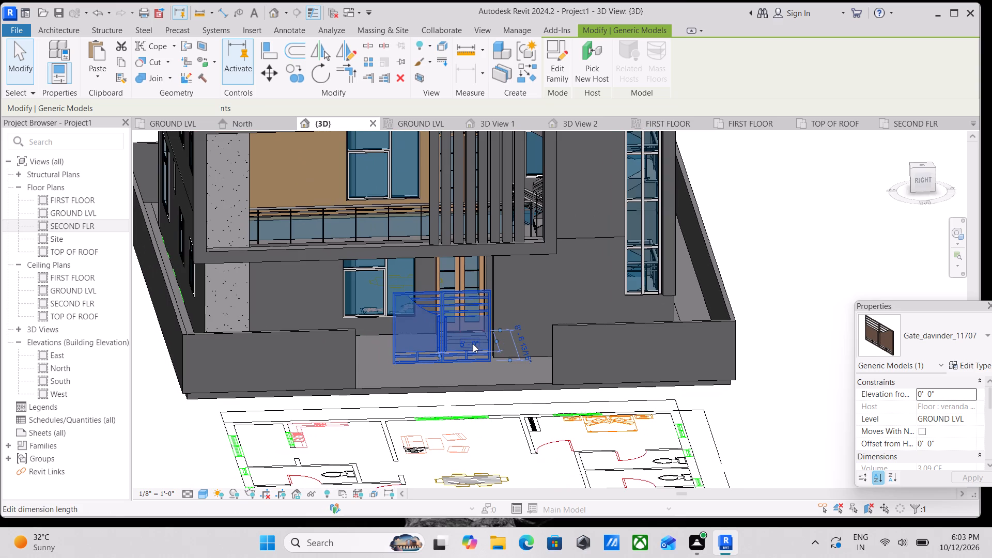
{"action": "key", "text": "Down"}
{"action": "key", "text": "Down"}
{"action": "key", "text": "Down"}
{"action": "key", "text": "Down"}
{"action": "key", "text": "Down"}
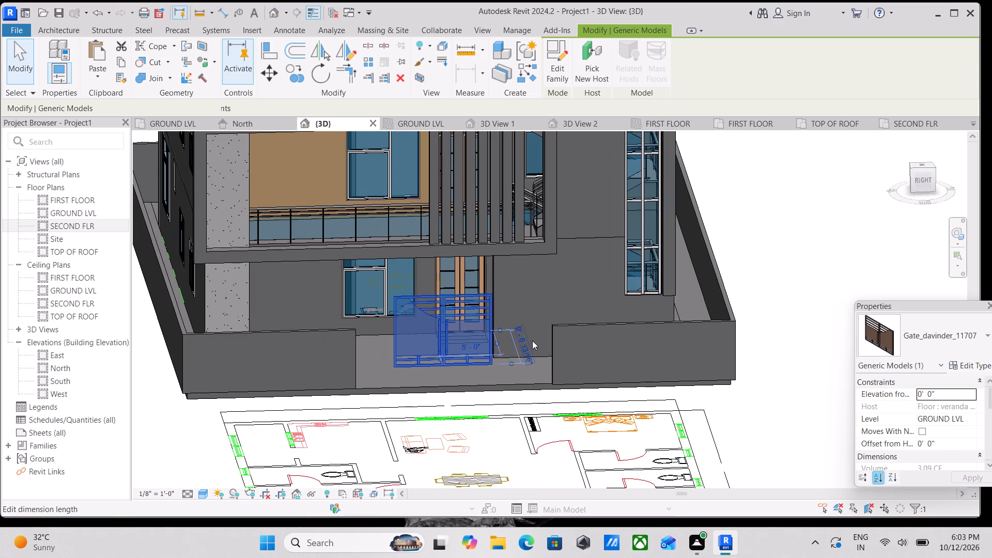
{"action": "key", "text": "Down"}
{"action": "key", "text": "Down"}
{"action": "key", "text": "Down"}
{"action": "key", "text": "Down"}
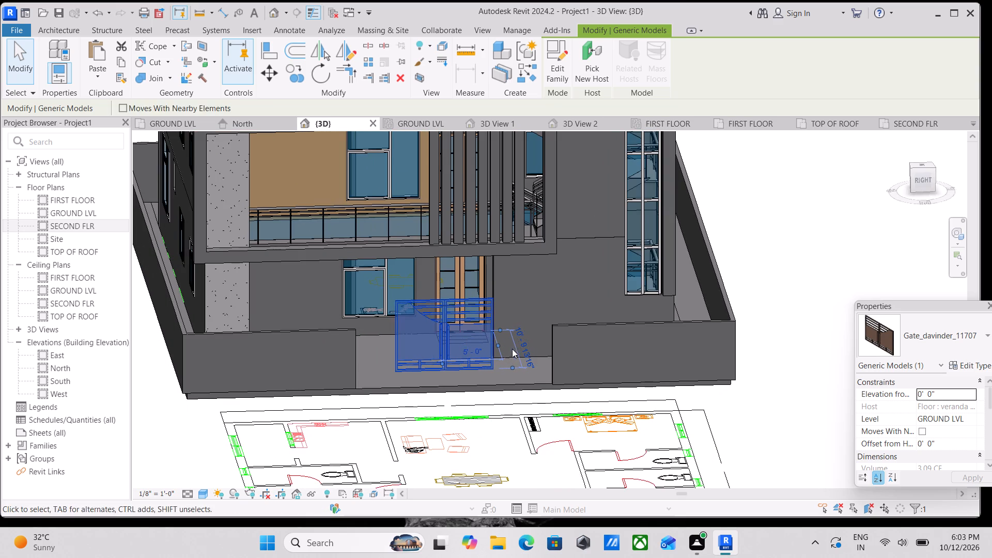
Viewed from above, nudge the gate further outward until it lines up with the front boundary wall at the floor's outer edge.
{"action": "middle_click_drag", "start_coordinate": [506, 340], "coordinate": [610, 498], "text": "shift"}
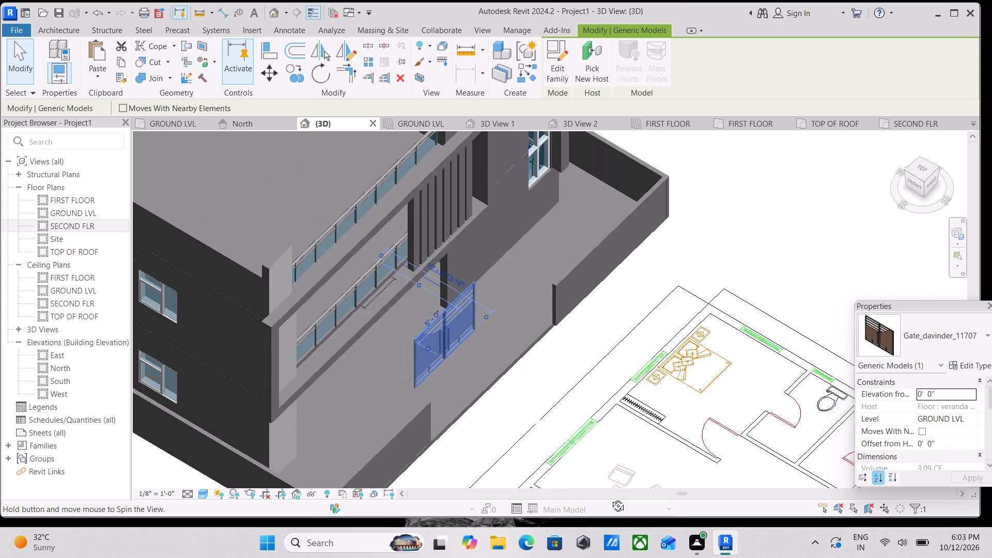
{"action": "middle_click_drag", "start_coordinate": [610, 498], "coordinate": [611, 499], "text": "shift"}
{"action": "middle_click_drag", "start_coordinate": [568, 373], "coordinate": [620, 450], "text": "shift"}
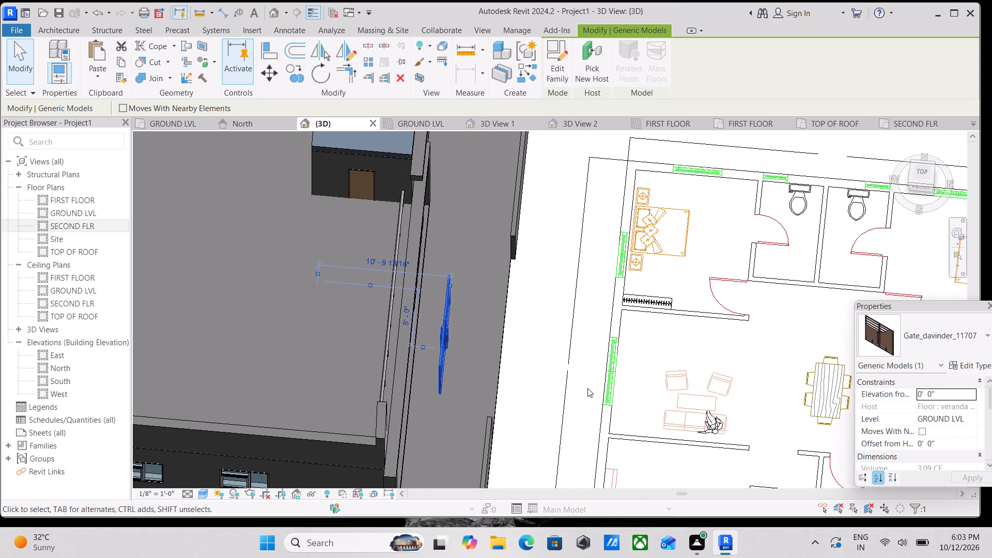
{"action": "key", "text": "Right"}
{"action": "key", "text": "Right"}
{"action": "key", "text": "Right"}
{"action": "key", "text": "Right"}
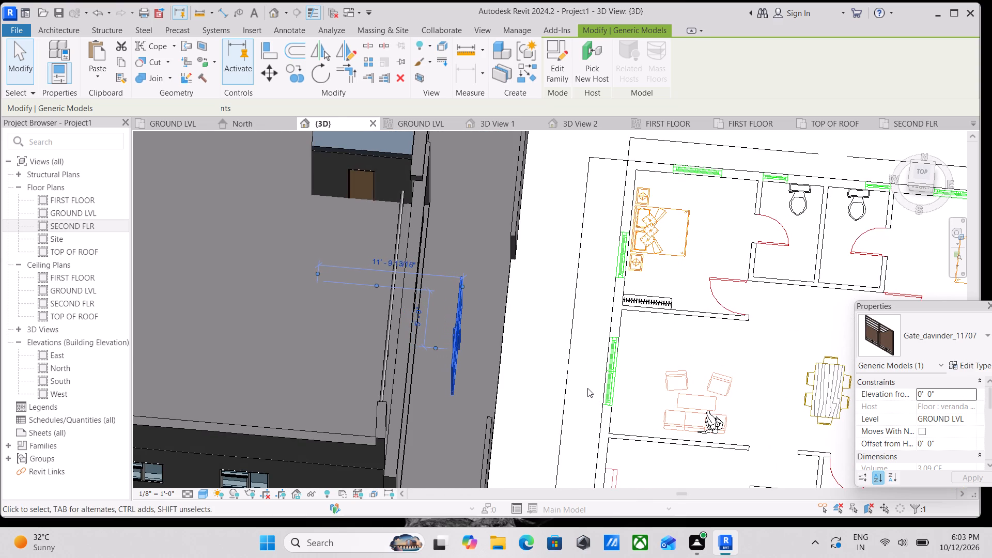
{"action": "key", "text": "Right"}
{"action": "key", "text": "Right"}
{"action": "key", "text": "Right"}
{"action": "key", "text": "Right"}
{"action": "key", "text": "Right"}
{"action": "key", "text": "Right"}
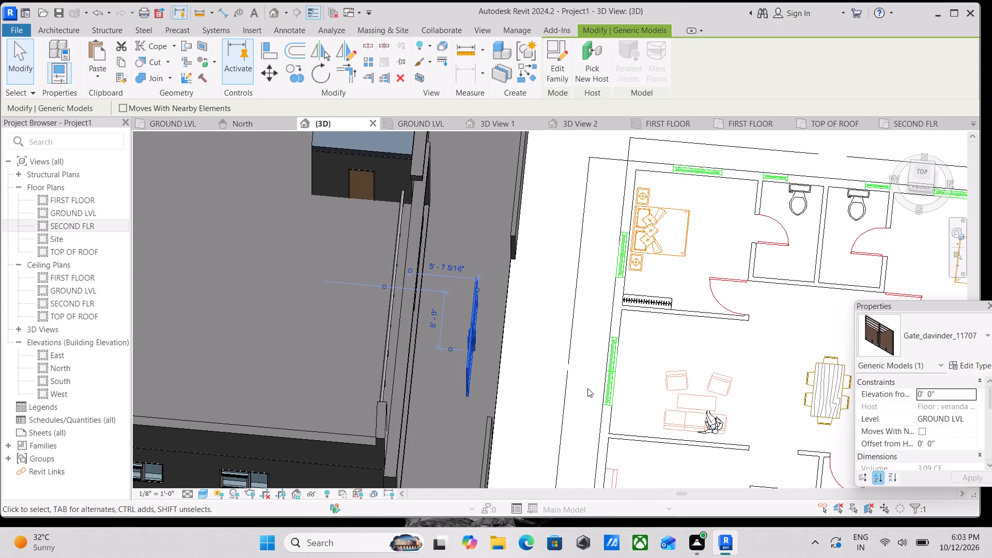
{"action": "key", "text": "Right"}
{"action": "key", "text": "Right"}
{"action": "key", "text": "Right"}
{"action": "key", "text": "Right"}
{"action": "key", "text": "Right"}
{"action": "key", "text": "Right"}
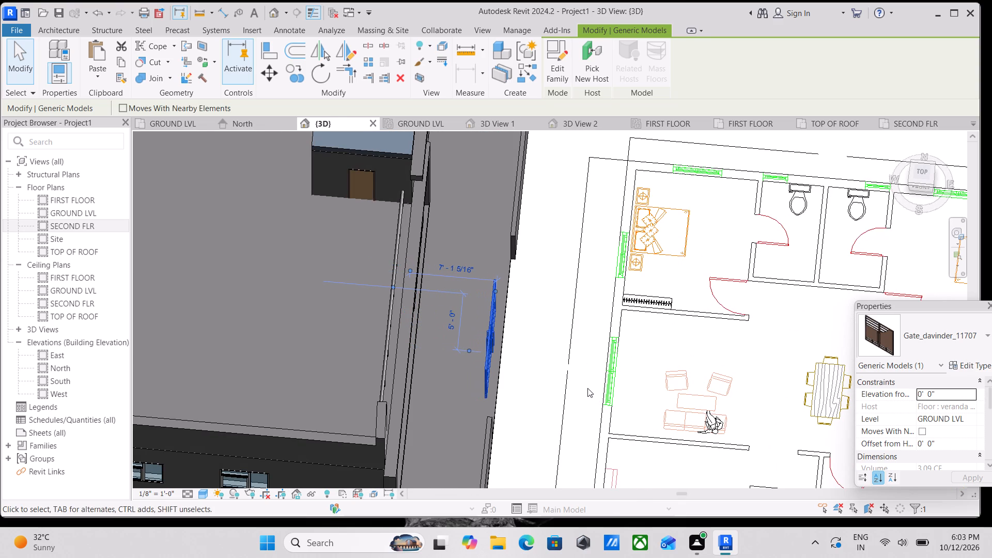
{"action": "key", "text": "Right"}
{"action": "key", "text": "Right"}
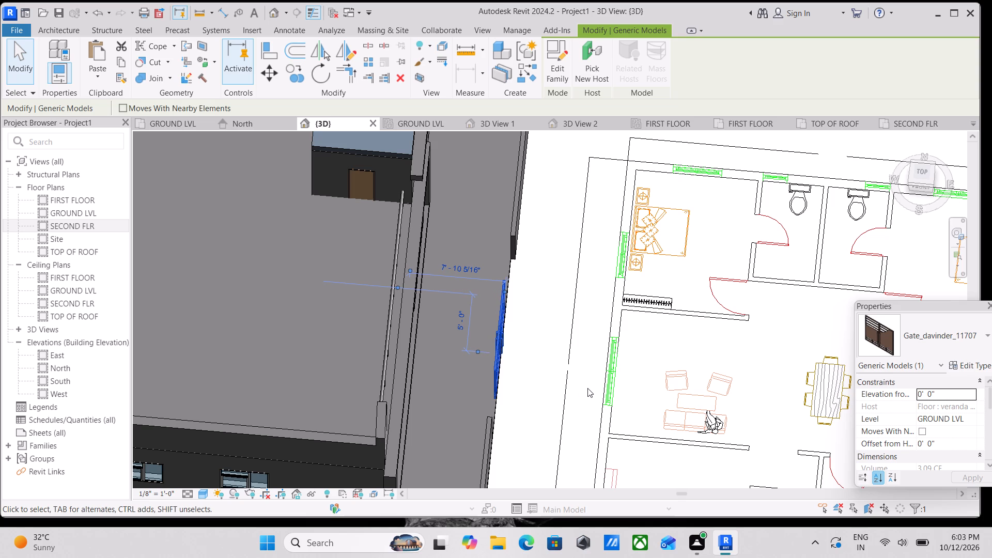
Nudge the gate about 2 feet along the front boundary wall line, towards the wall segment on the textured column's side.
{"action": "key", "text": "Down"}
{"action": "key", "text": "Down"}
{"action": "key", "text": "Down"}
{"action": "key", "text": "Down"}
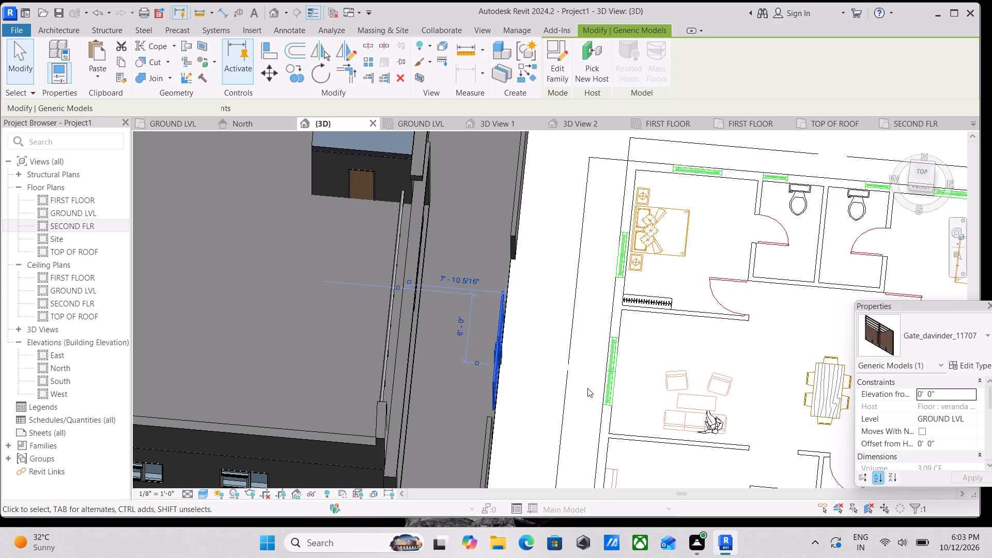
{"action": "key", "text": "Down"}
{"action": "key", "text": "Down"}
{"action": "key", "text": "Down"}
{"action": "key", "text": "Down"}
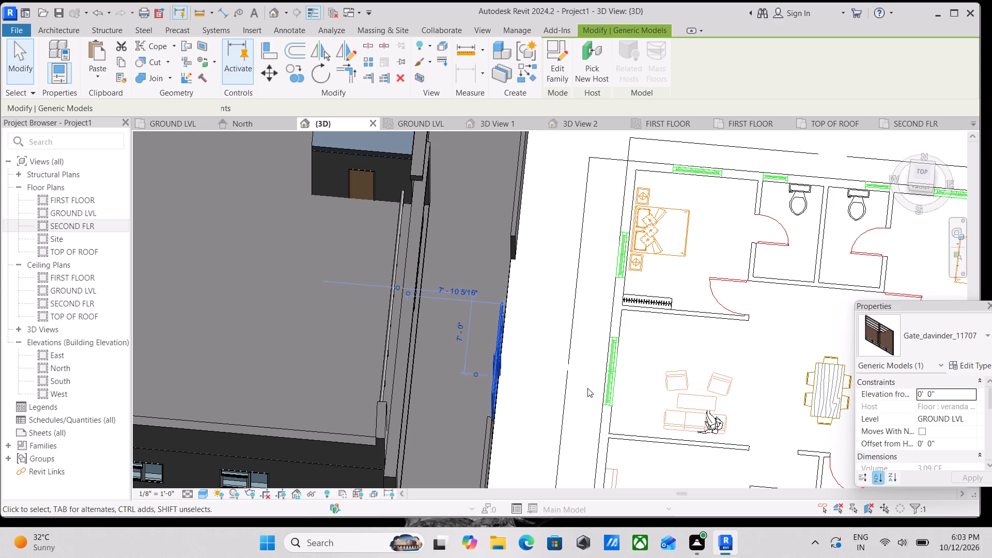
Viewed from the front, nudge the gate along the opening until its edge meets the wall segment on the textured column's side.
{"action": "middle_click_drag", "start_coordinate": [587, 388], "coordinate": [551, 384], "text": "shift"}
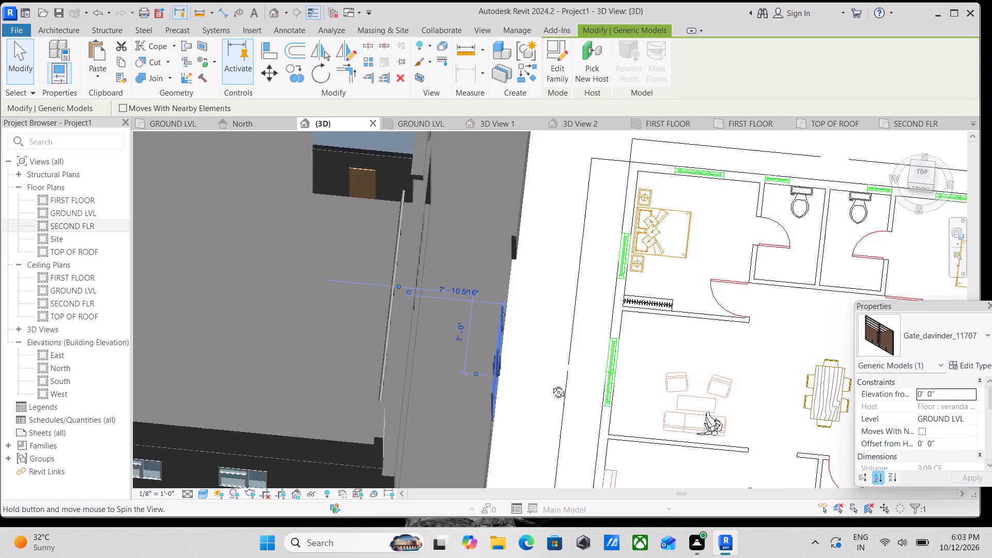
{"action": "middle_click_drag", "start_coordinate": [551, 384], "coordinate": [412, 282], "text": "shift"}
{"action": "scroll", "coordinate": [412, 282], "scroll_direction": "down", "scroll_amount": 1, "text": "shift"}
{"action": "scroll", "coordinate": [461, 360], "scroll_direction": "up", "scroll_amount": 2}
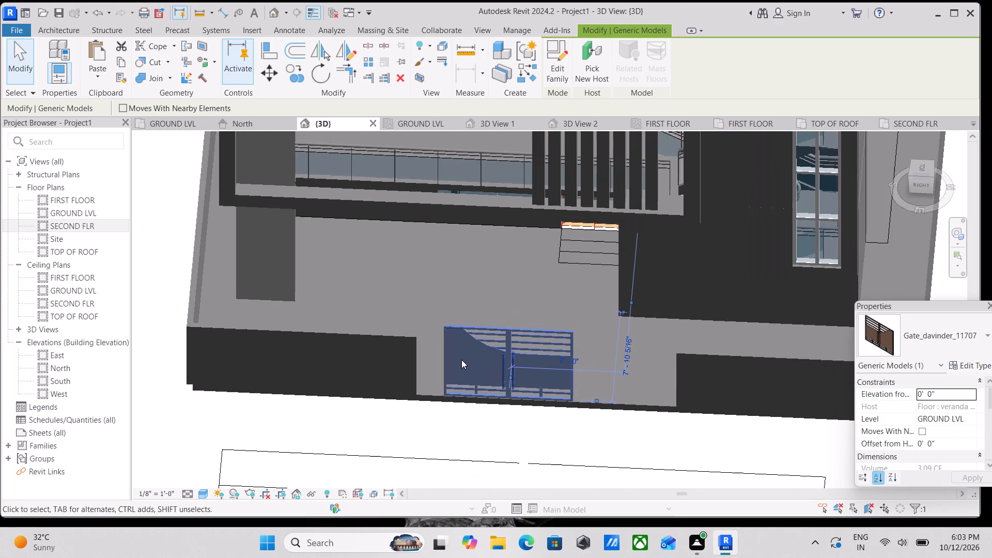
{"action": "middle_click_drag", "start_coordinate": [461, 360], "coordinate": [476, 353]}
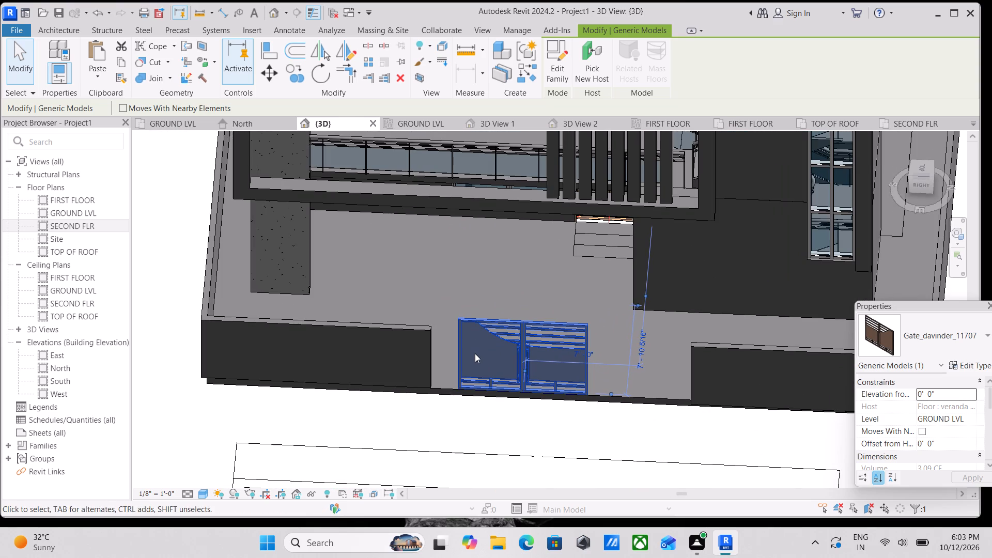
{"action": "left_click", "coordinate": [470, 350]}
{"action": "left_click", "coordinate": [470, 350]}
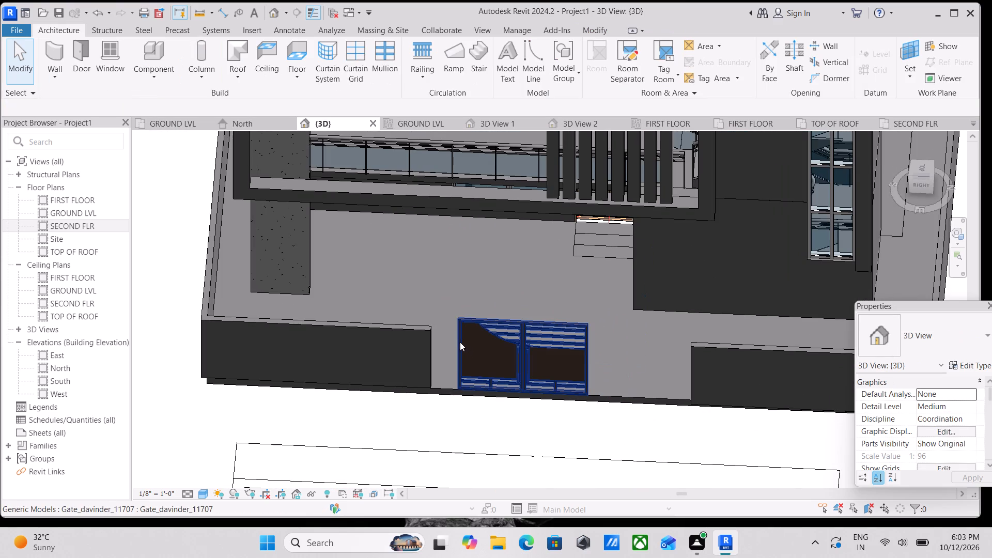
{"action": "left_click", "coordinate": [460, 342]}
{"action": "key", "text": "Left"}
{"action": "key", "text": "Left"}
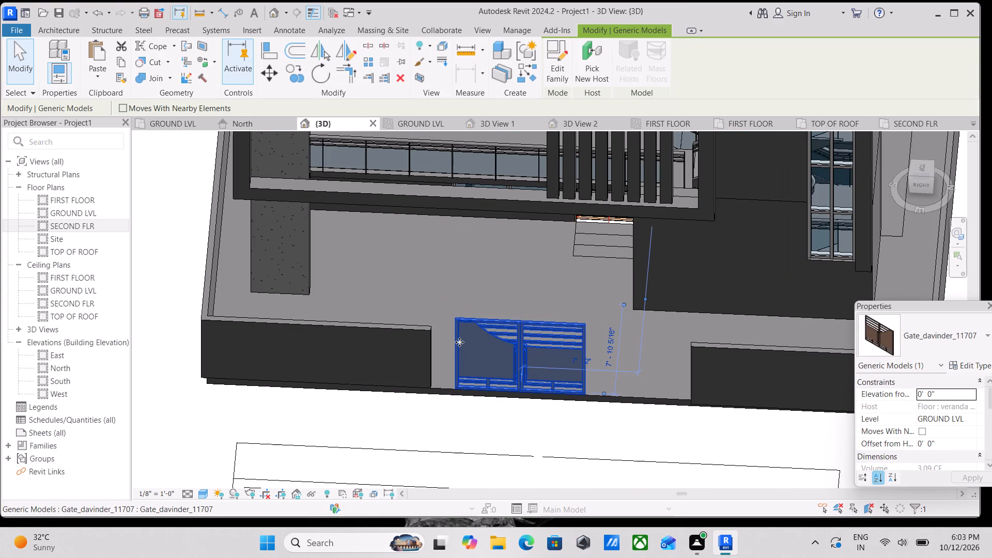
{"action": "key", "text": "Left"}
{"action": "key", "text": "Left"}
{"action": "key", "text": "Left"}
{"action": "key", "text": "Left"}
{"action": "key", "text": "Left"}
{"action": "key", "text": "Left"}
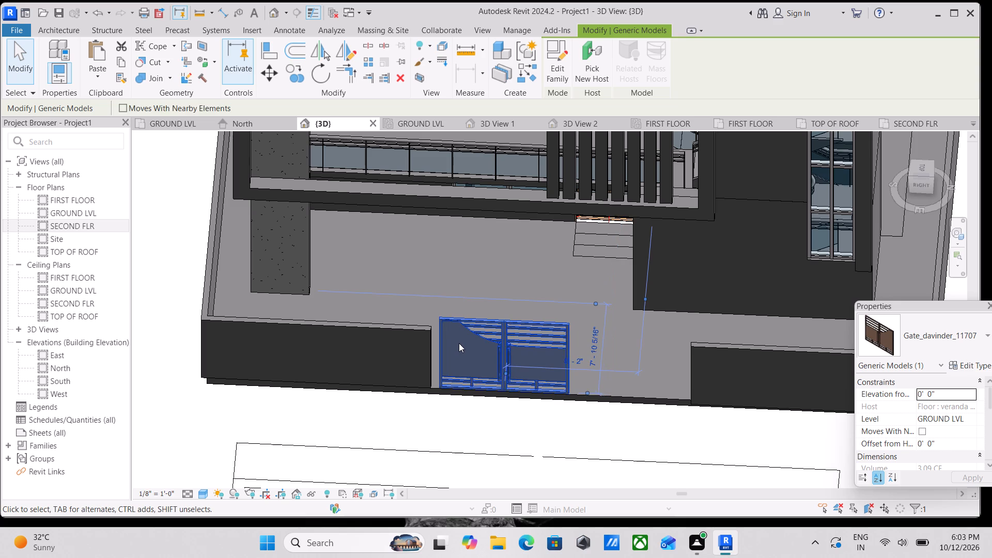
{"action": "key", "text": "Left"}
{"action": "key", "text": "Left"}
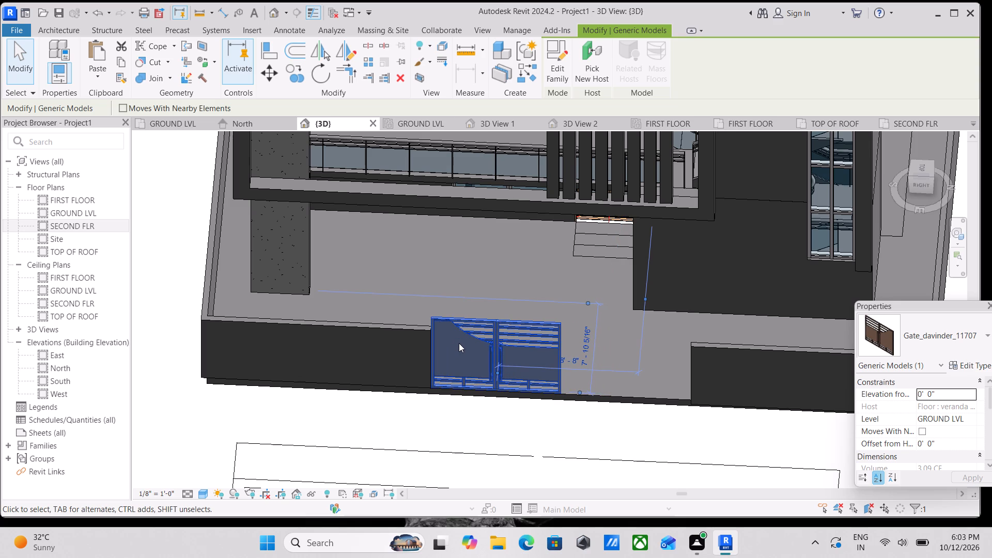
Inspect the gate's fit in the front boundary wall opening and the remaining gap beside it from several angles.
{"action": "key", "text": "Escape"}
{"action": "scroll", "coordinate": [486, 348], "scroll_direction": "down", "scroll_amount": 1}
{"action": "scroll", "coordinate": [571, 345], "scroll_direction": "down", "scroll_amount": 2}
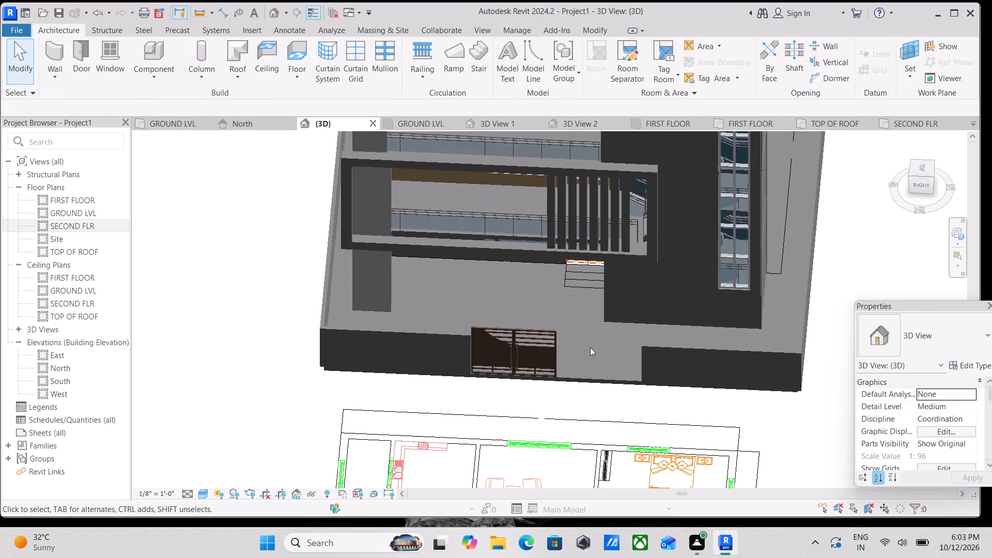
{"action": "middle_click_drag", "start_coordinate": [534, 392], "coordinate": [665, 454], "text": "shift"}
{"action": "scroll", "coordinate": [534, 392], "scroll_direction": "down", "scroll_amount": 1, "text": "shift"}
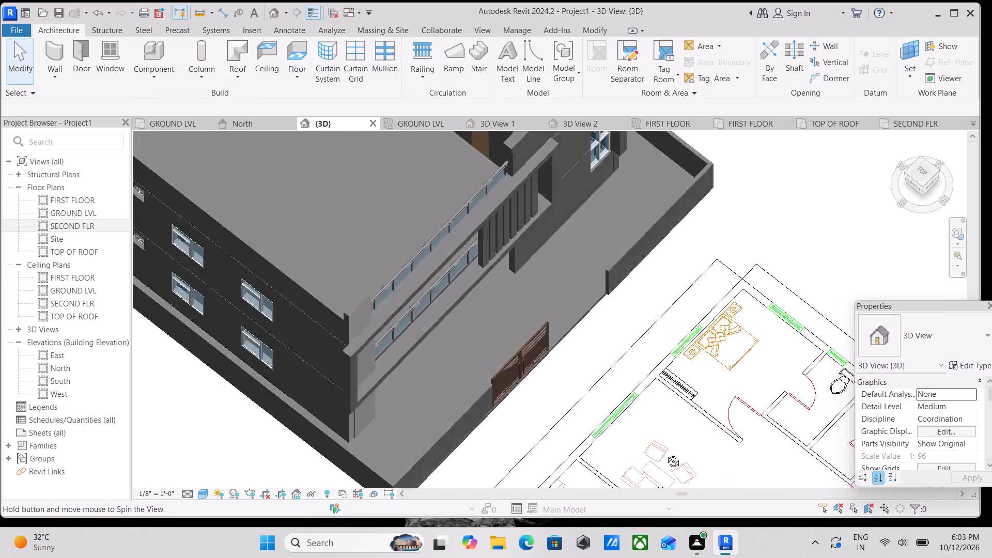
{"action": "middle_click_drag", "start_coordinate": [665, 454], "coordinate": [691, 420], "text": "shift"}
{"action": "middle_click_drag", "start_coordinate": [605, 413], "coordinate": [688, 277], "text": "shift"}
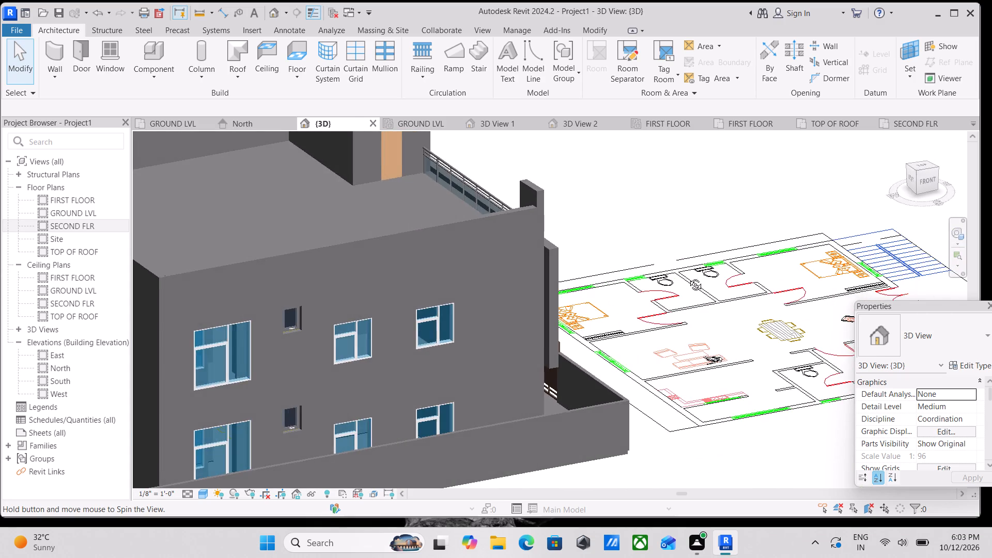
{"action": "middle_click_drag", "start_coordinate": [688, 277], "coordinate": [319, 311], "text": "shift"}
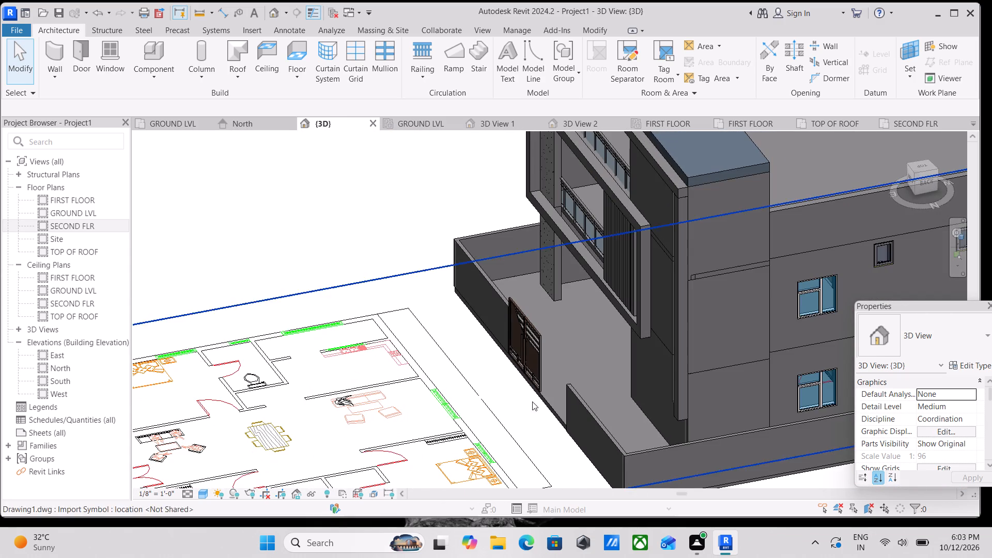
{"action": "middle_click_drag", "start_coordinate": [574, 402], "coordinate": [624, 398], "text": "shift"}
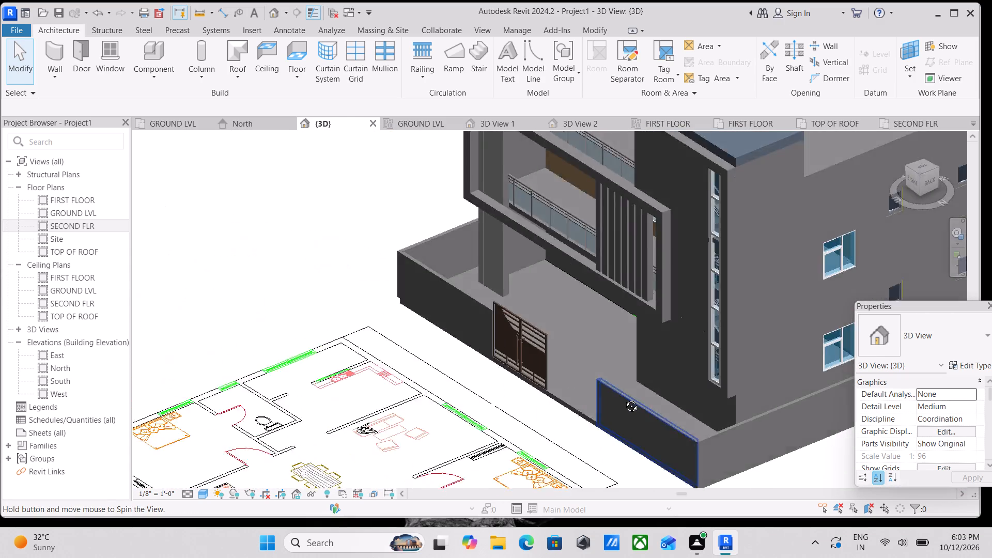
{"action": "middle_click_drag", "start_coordinate": [624, 398], "coordinate": [677, 309], "text": "shift"}
{"action": "middle_click_drag", "start_coordinate": [649, 334], "coordinate": [660, 395], "text": "shift"}
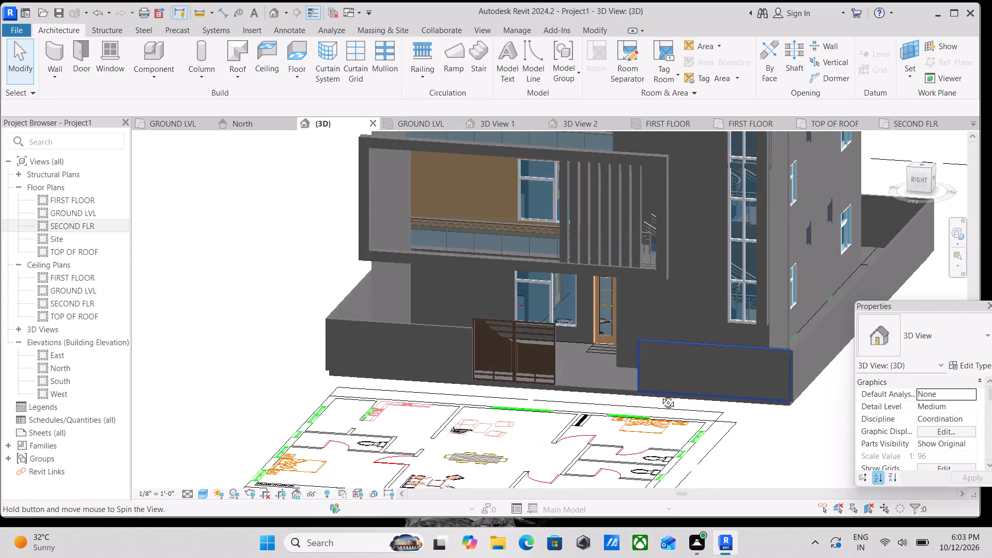
{"action": "middle_click_drag", "start_coordinate": [660, 395], "coordinate": [640, 475], "text": "shift"}
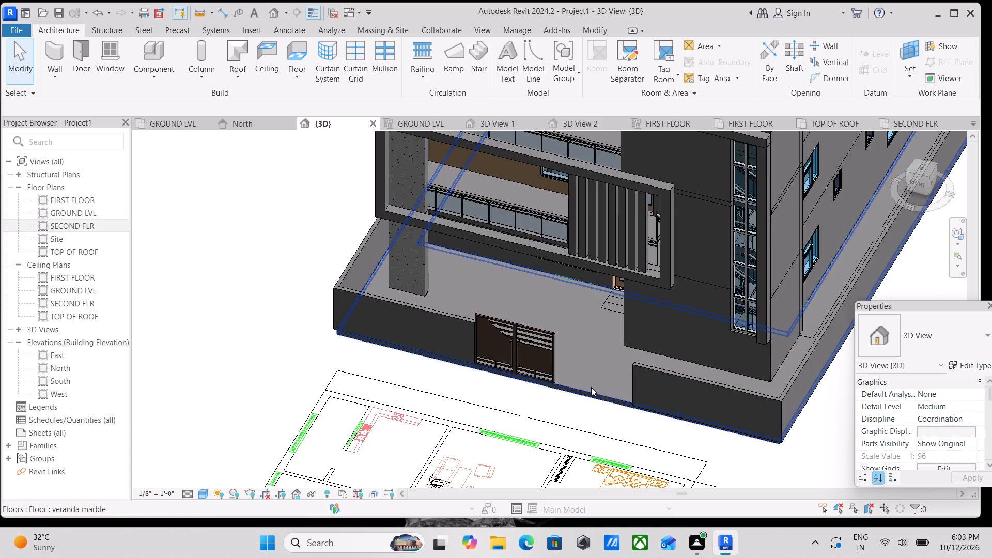
Extend the front boundary wall segment on the stair tower's side to the gate's near edge, about 23 feet long.
{"action": "scroll", "coordinate": [570, 384], "scroll_direction": "up", "scroll_amount": 2}
{"action": "scroll", "coordinate": [570, 377], "scroll_direction": "down", "scroll_amount": 1}
{"action": "middle_click_drag", "start_coordinate": [571, 377], "coordinate": [599, 400]}
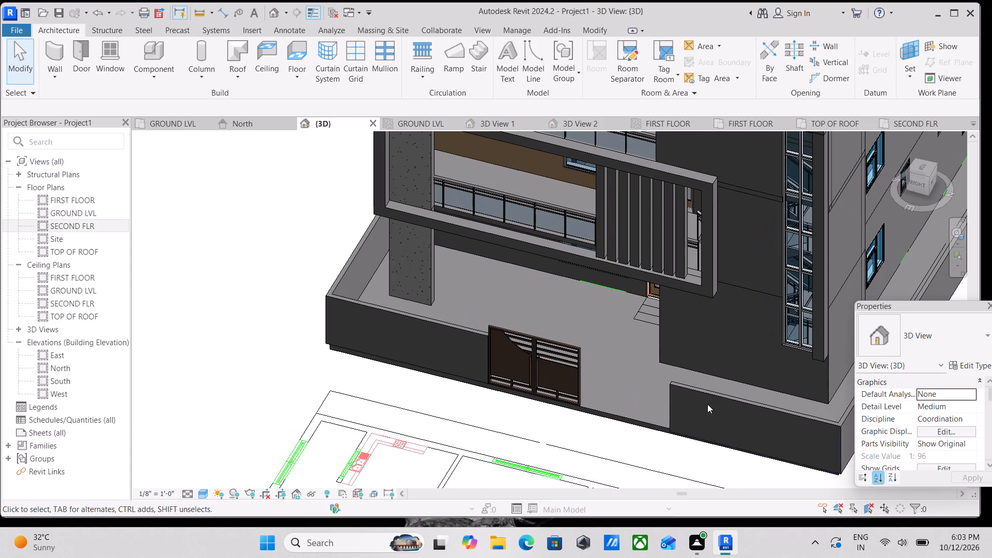
{"action": "left_click", "coordinate": [715, 398]}
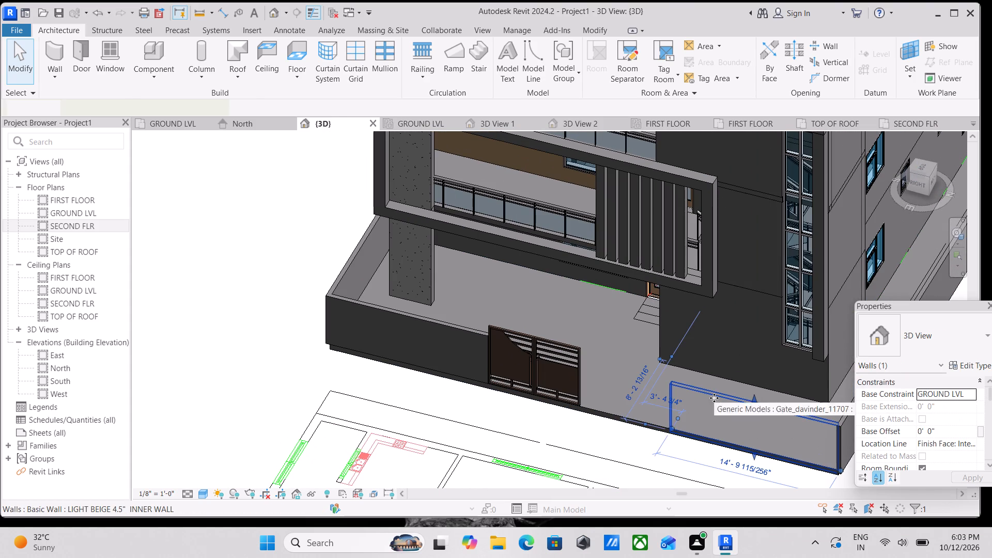
{"action": "left_click_drag", "start_coordinate": [667, 429], "coordinate": [648, 424]}
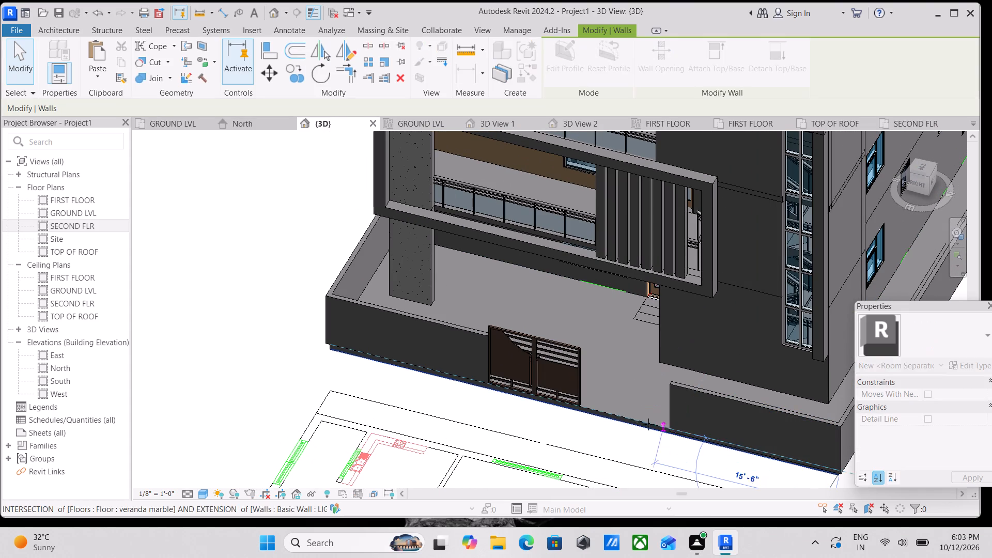
{"action": "left_click_drag", "start_coordinate": [648, 424], "coordinate": [581, 402]}
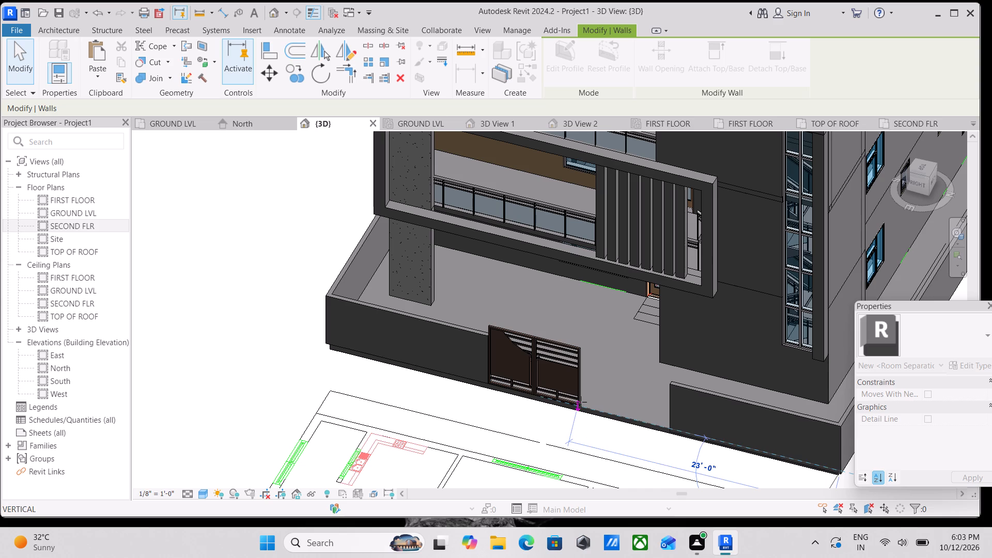
{"action": "key", "text": "Escape"}
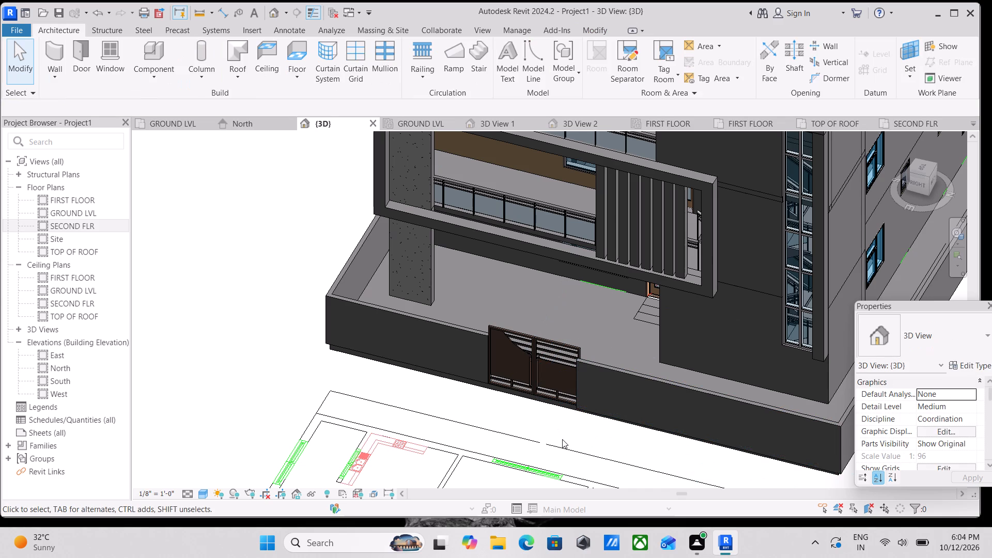
Viewed from the front, fine-adjust the extended boundary wall's end so it lines up with the gate frame's outer edge.
{"action": "middle_click_drag", "start_coordinate": [562, 440], "coordinate": [616, 332], "text": "shift"}
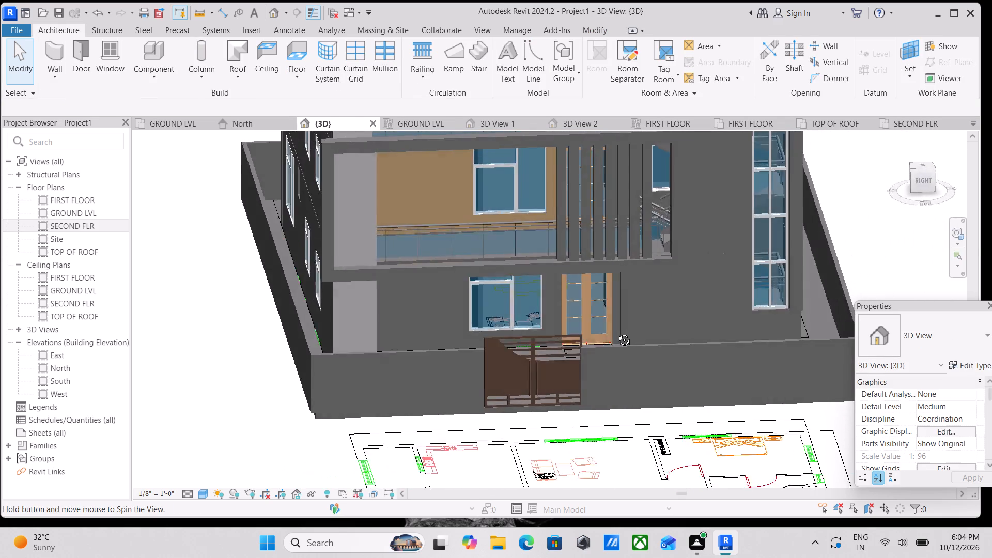
{"action": "middle_click_drag", "start_coordinate": [616, 332], "coordinate": [615, 306], "text": "shift"}
{"action": "scroll", "coordinate": [593, 346], "scroll_direction": "up", "scroll_amount": 5}
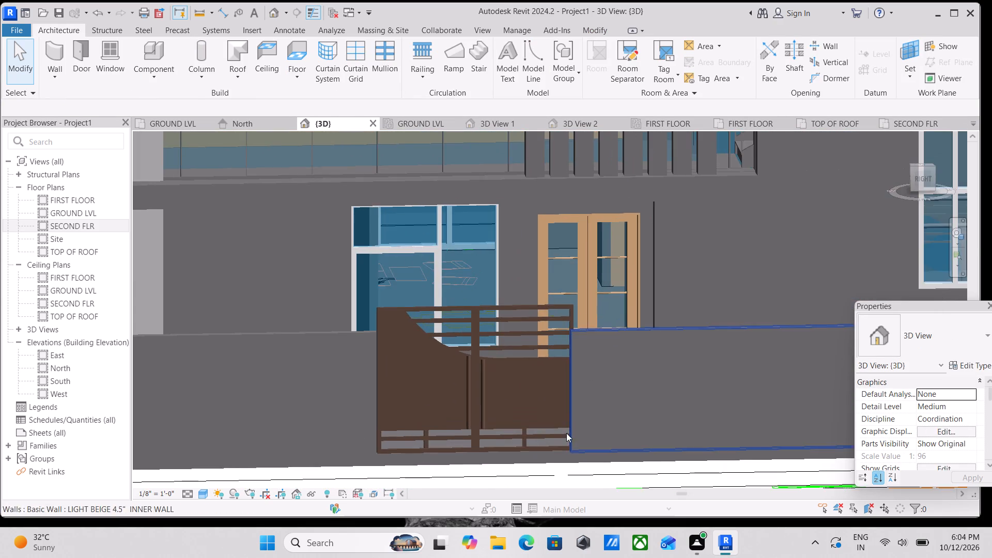
{"action": "scroll", "coordinate": [560, 445], "scroll_direction": "up", "scroll_amount": 4}
{"action": "left_click", "coordinate": [581, 422]}
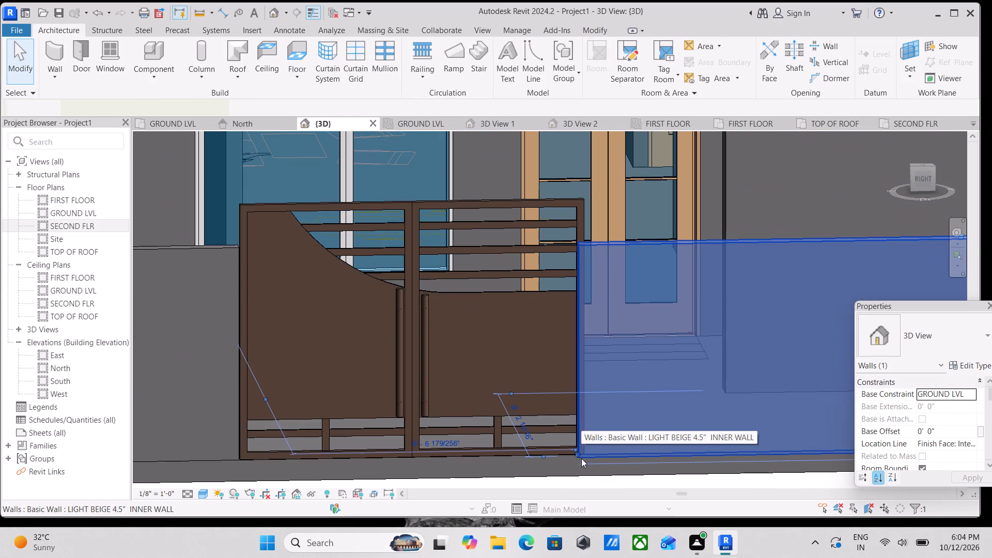
{"action": "left_click_drag", "start_coordinate": [579, 453], "coordinate": [584, 453]}
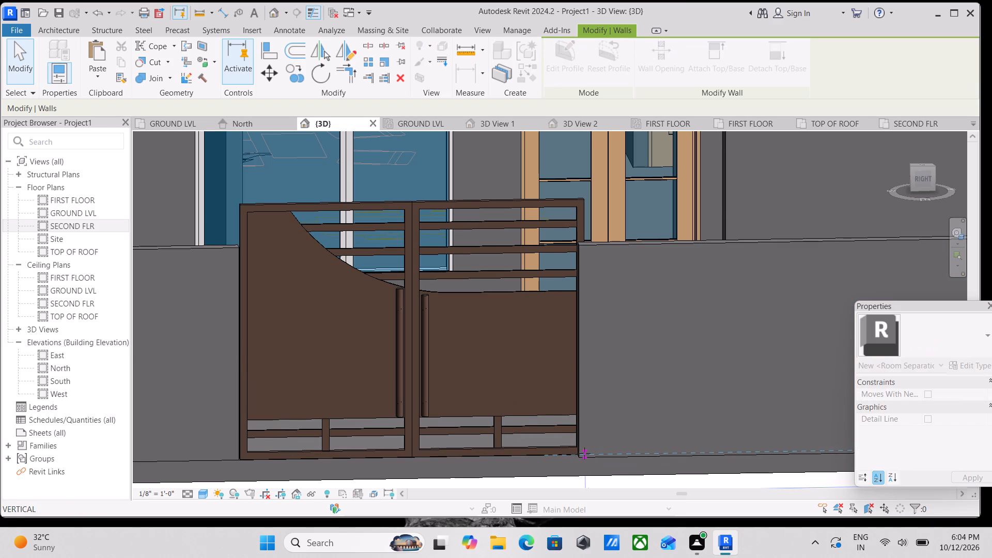
{"action": "scroll", "coordinate": [591, 448], "scroll_direction": "down", "scroll_amount": 1}
{"action": "key", "text": "Escape"}
{"action": "scroll", "coordinate": [451, 430], "scroll_direction": "down", "scroll_amount": 2}
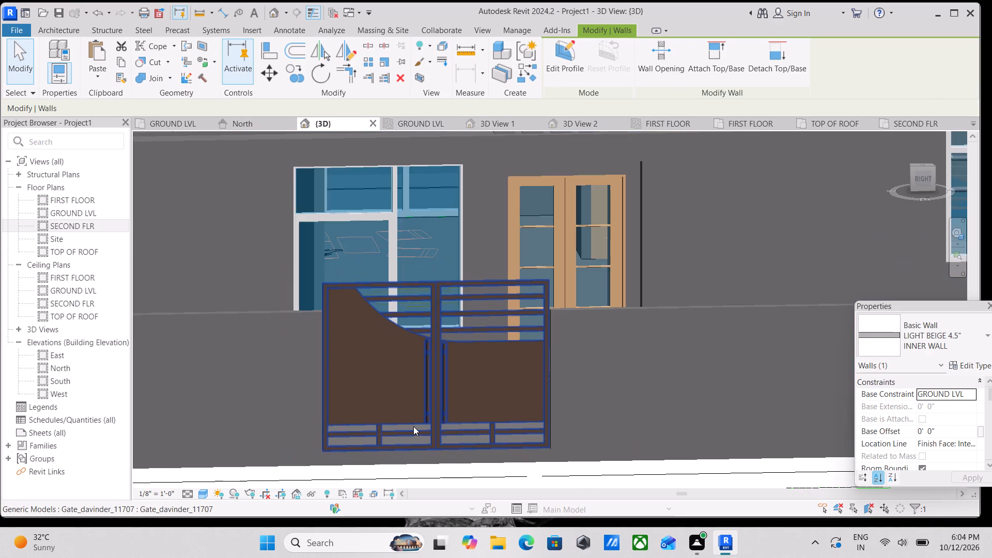
Inspect the fitted gate, the closed front boundary wall and the whole building exterior from several angles.
{"action": "middle_click_drag", "start_coordinate": [413, 426], "coordinate": [496, 397]}
{"action": "middle_click_drag", "start_coordinate": [455, 389], "coordinate": [470, 429], "text": "shift"}
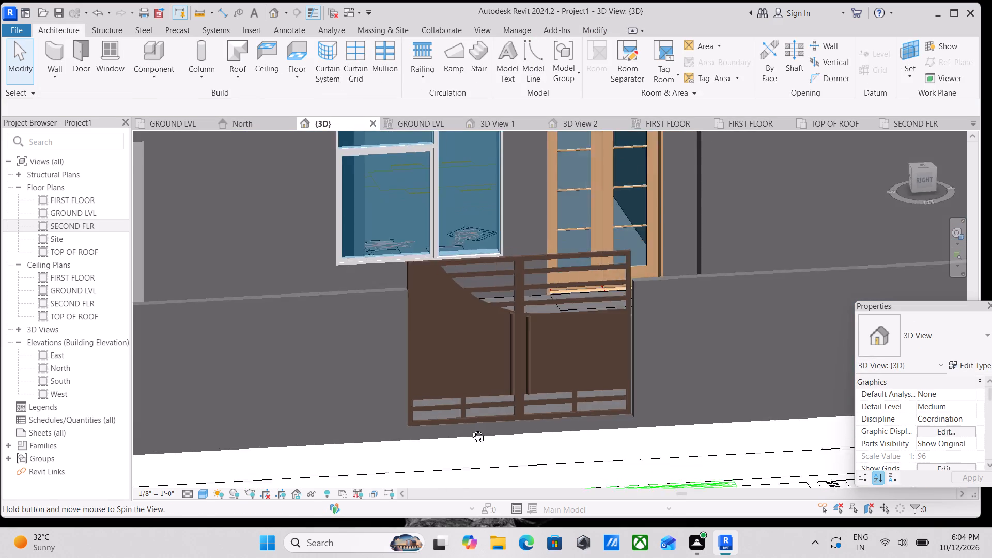
{"action": "middle_click_drag", "start_coordinate": [470, 429], "coordinate": [504, 477], "text": "shift"}
{"action": "scroll", "coordinate": [501, 401], "scroll_direction": "down", "scroll_amount": 6}
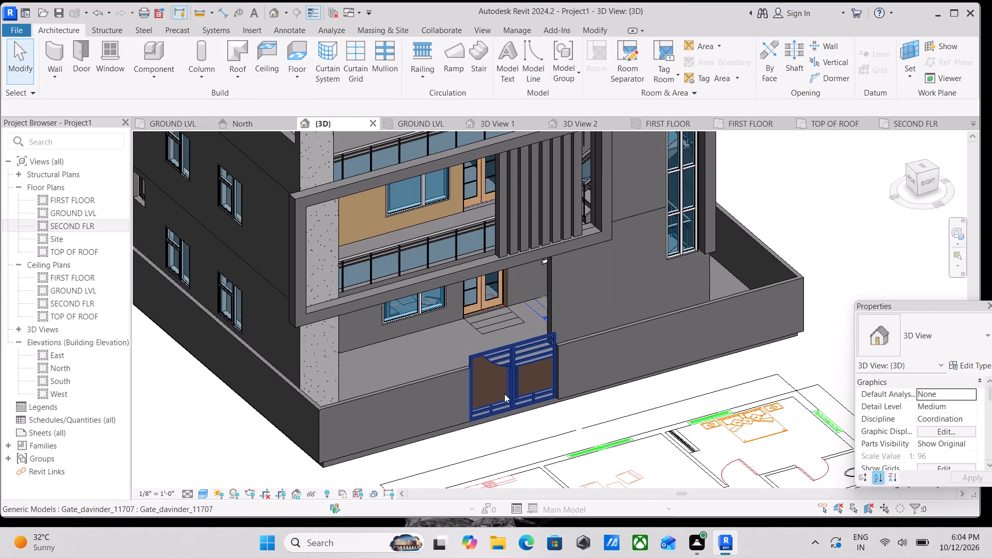
{"action": "middle_click_drag", "start_coordinate": [494, 390], "coordinate": [446, 436], "text": "shift"}
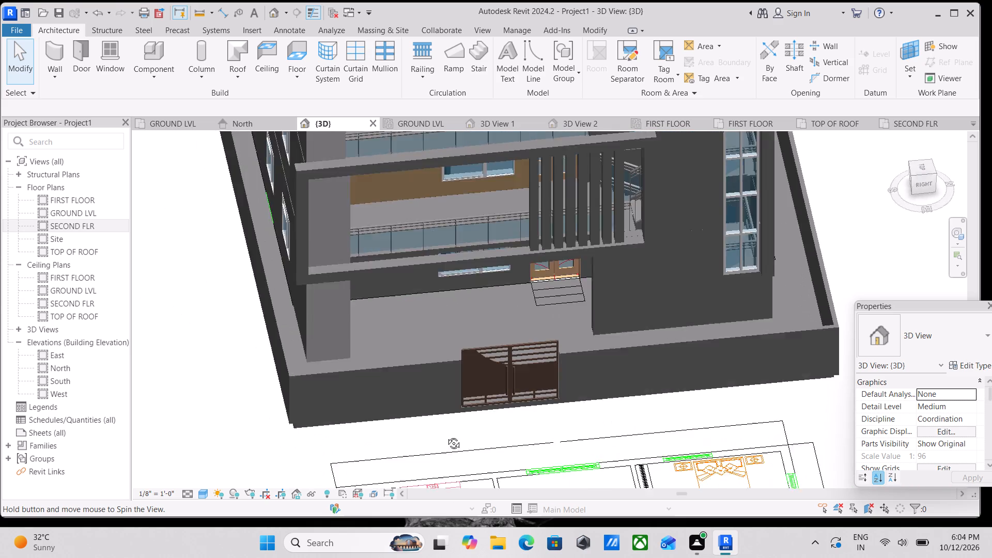
{"action": "middle_click_drag", "start_coordinate": [446, 436], "coordinate": [485, 293], "text": "shift"}
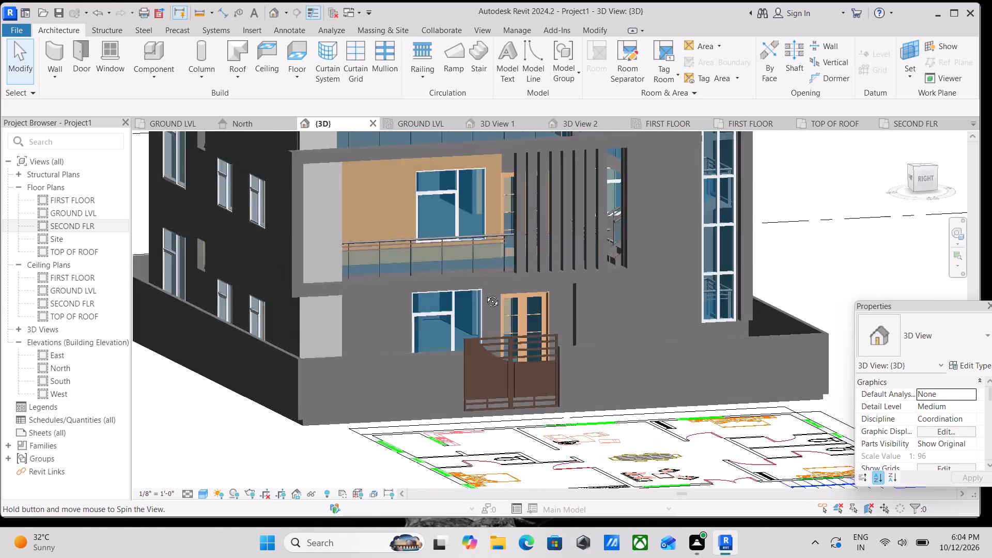
{"action": "middle_click_drag", "start_coordinate": [485, 293], "coordinate": [473, 370], "text": "shift"}
{"action": "scroll", "coordinate": [473, 370], "scroll_direction": "down", "scroll_amount": 2, "text": "shift"}
{"action": "scroll", "coordinate": [496, 371], "scroll_direction": "down", "scroll_amount": 2}
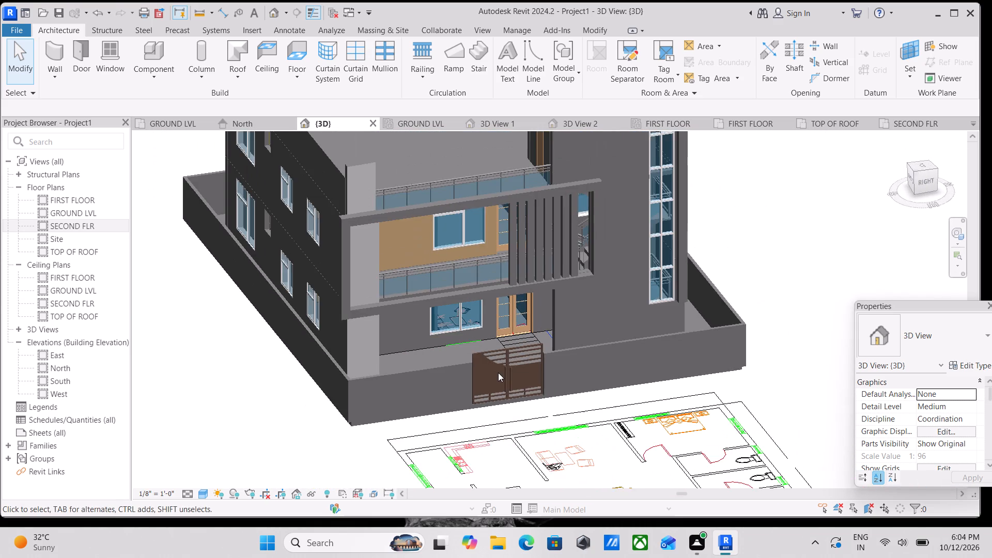
{"action": "middle_click_drag", "start_coordinate": [498, 373], "coordinate": [510, 393]}
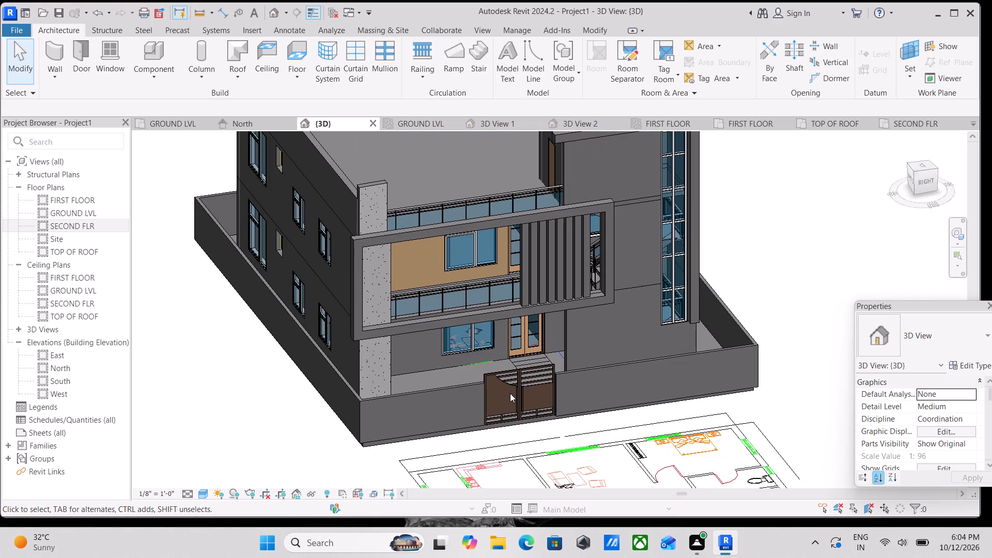
{"action": "scroll", "coordinate": [481, 352], "scroll_direction": "up", "scroll_amount": 3}
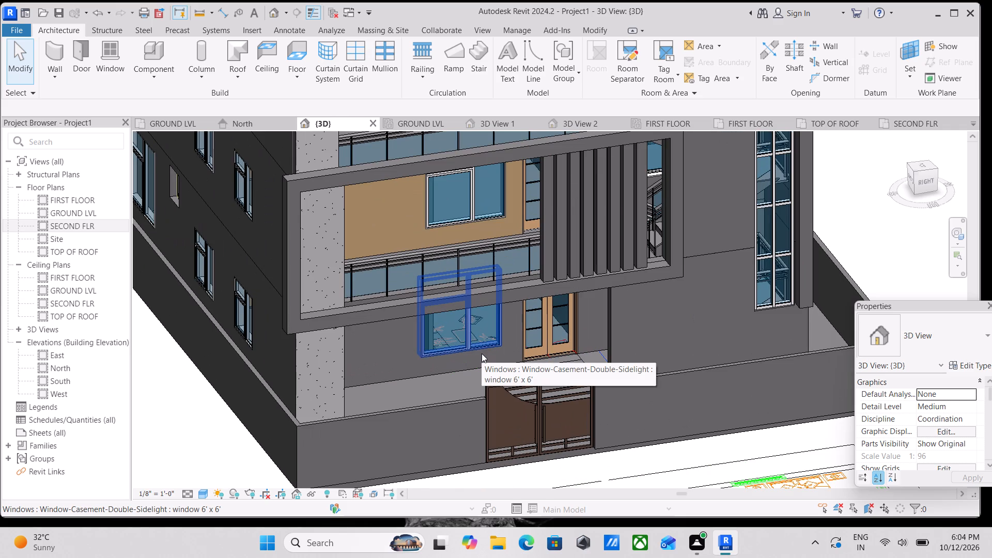
{"action": "scroll", "coordinate": [480, 354], "scroll_direction": "down", "scroll_amount": 2}
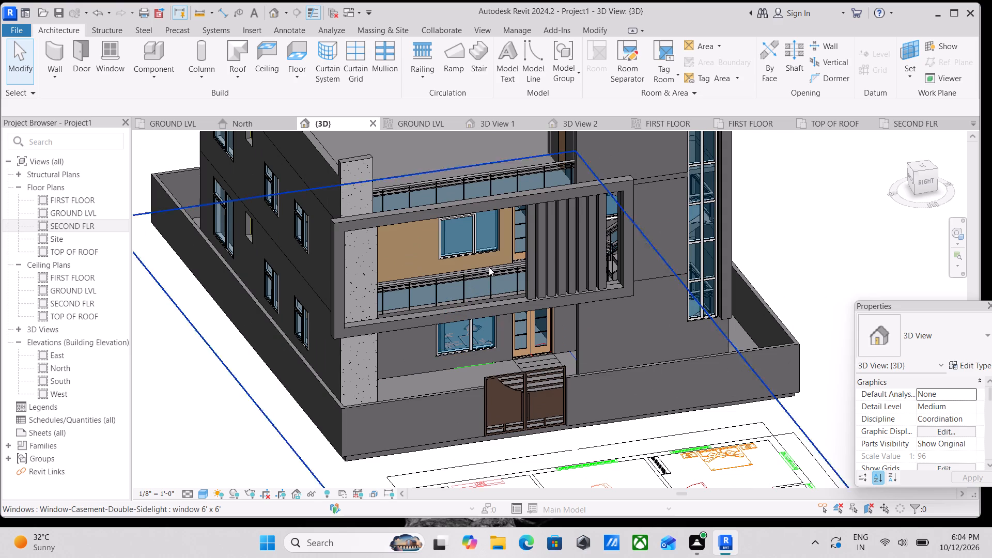
{"action": "scroll", "coordinate": [471, 321], "scroll_direction": "down", "scroll_amount": 2}
{"action": "middle_click_drag", "start_coordinate": [453, 352], "coordinate": [456, 354]}
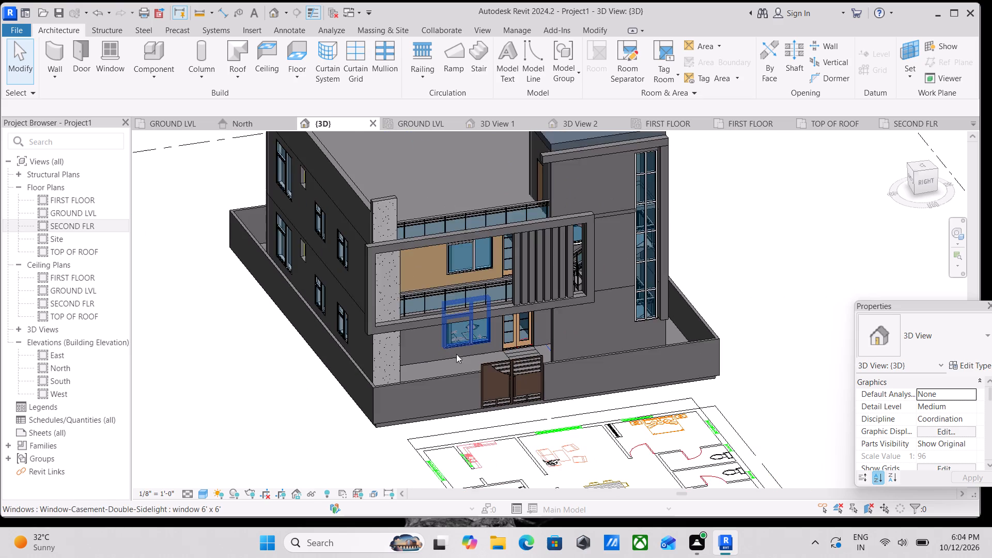
{"action": "middle_click_drag", "start_coordinate": [456, 354], "coordinate": [497, 379]}
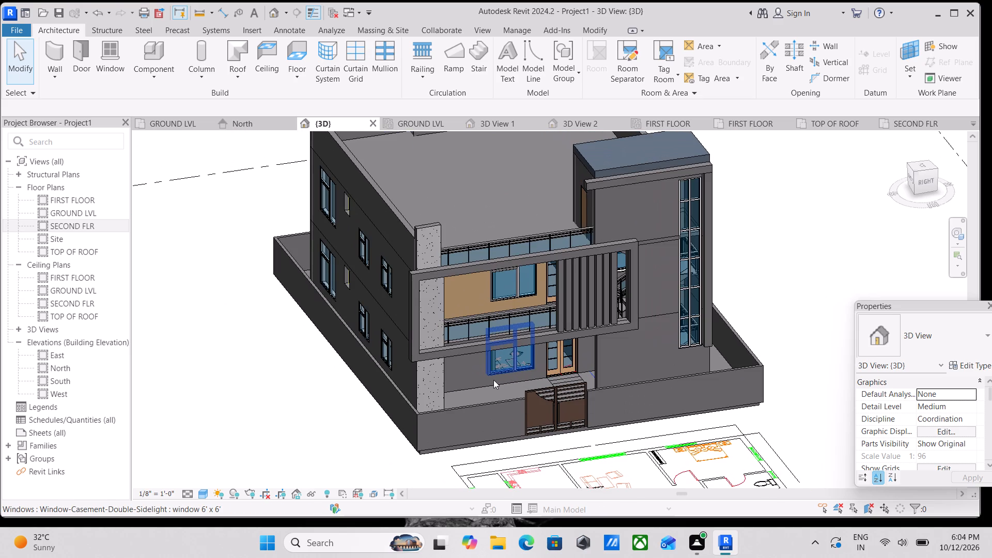
{"action": "scroll", "coordinate": [491, 382], "scroll_direction": "down", "scroll_amount": 1}
{"action": "middle_click_drag", "start_coordinate": [488, 387], "coordinate": [494, 399]}
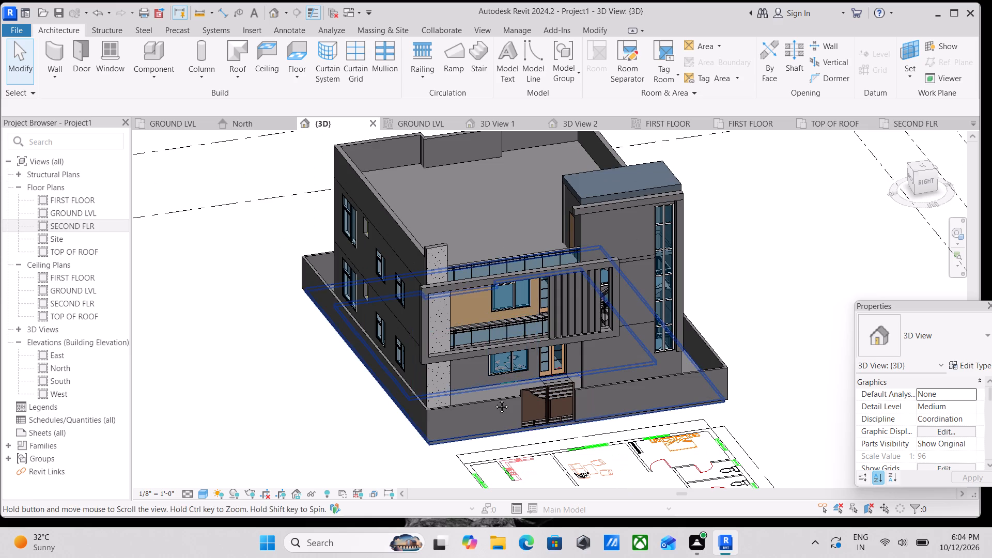
{"action": "middle_click_drag", "start_coordinate": [494, 399], "coordinate": [504, 421]}
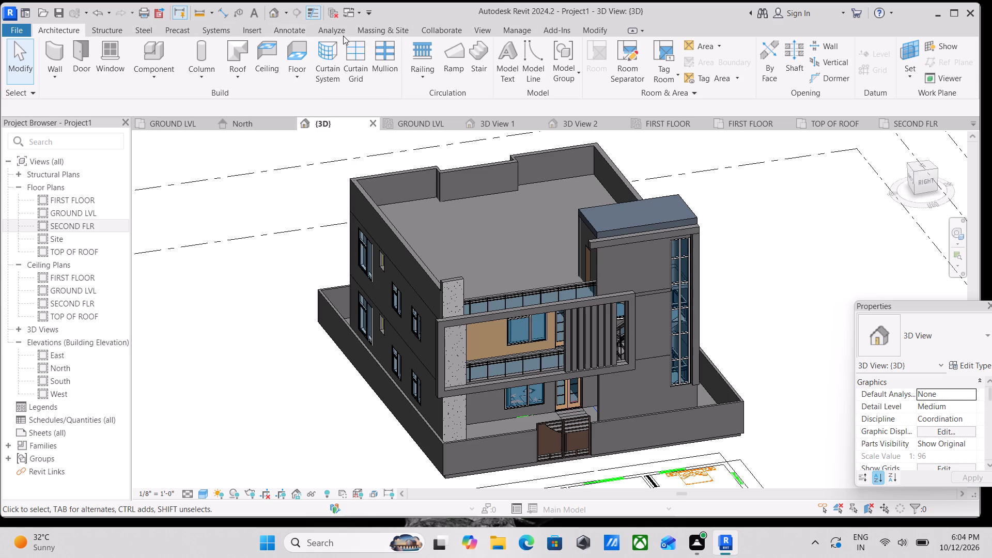
In the Site plan, create a Grassland - 16" toposolid from a rectangle around the ground-floor boundary walls, 76 feet along the front.
{"action": "left_click", "coordinate": [382, 30]}
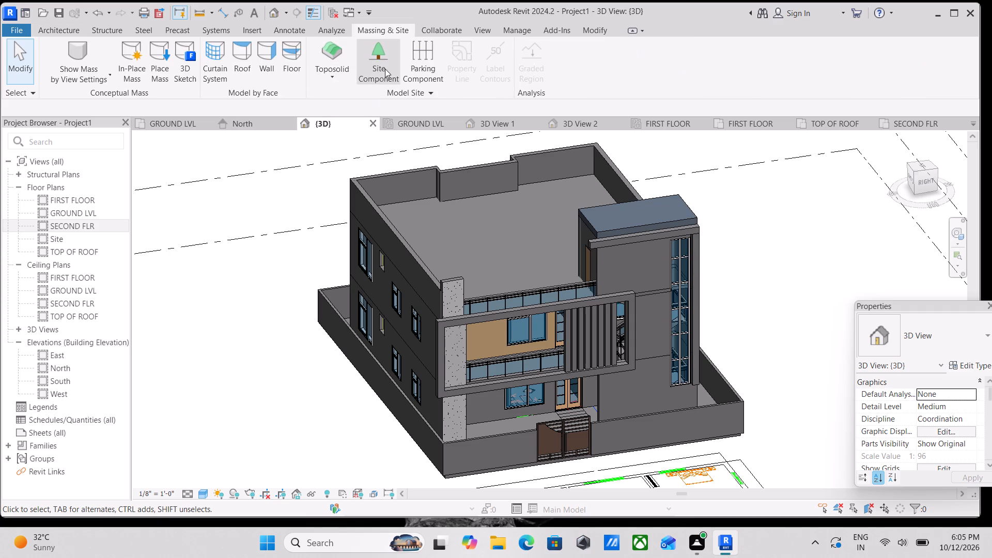
{"action": "left_click", "coordinate": [340, 73]}
{"action": "left_click", "coordinate": [332, 98]}
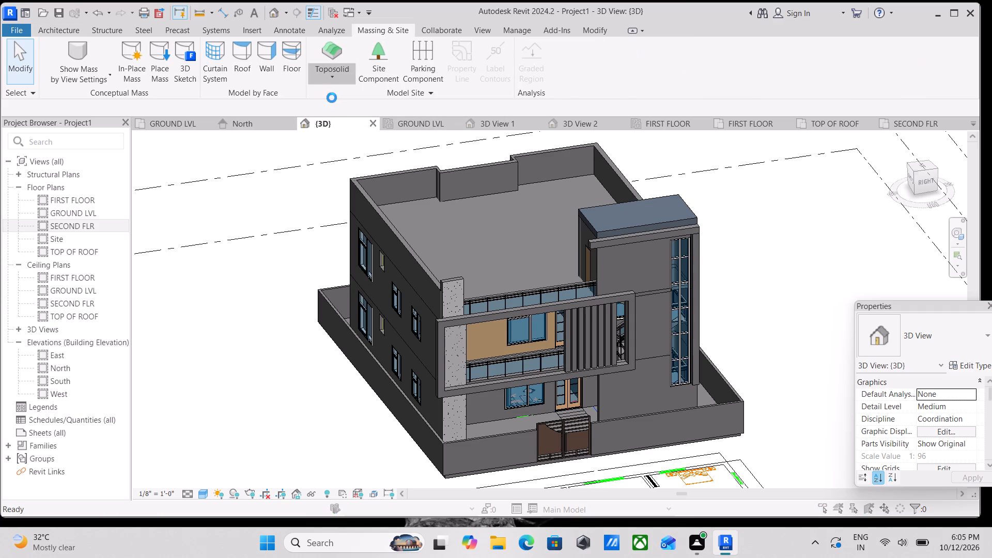
{"action": "left_click", "coordinate": [602, 164]}
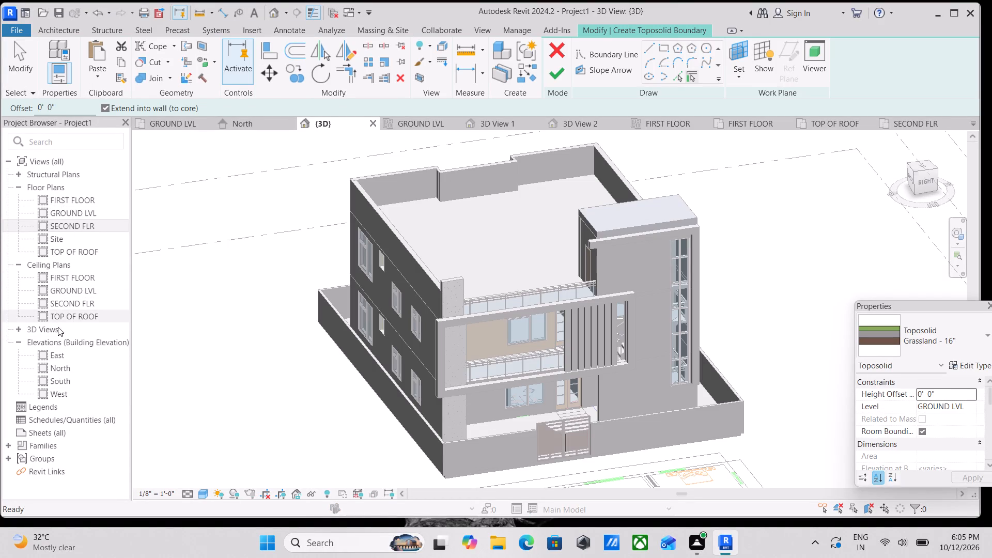
{"action": "triple_click", "coordinate": [58, 239]}
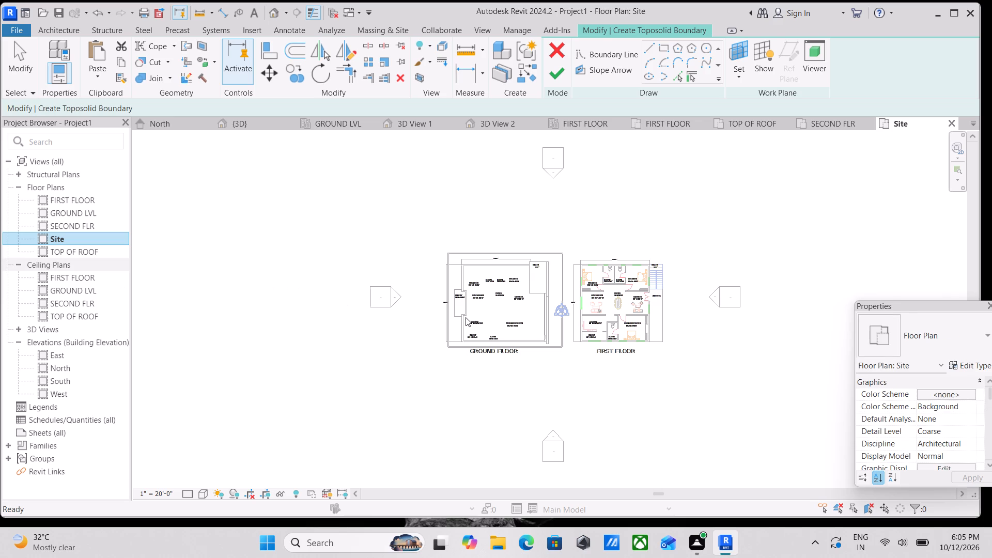
{"action": "scroll", "coordinate": [473, 318], "scroll_direction": "up", "scroll_amount": 6}
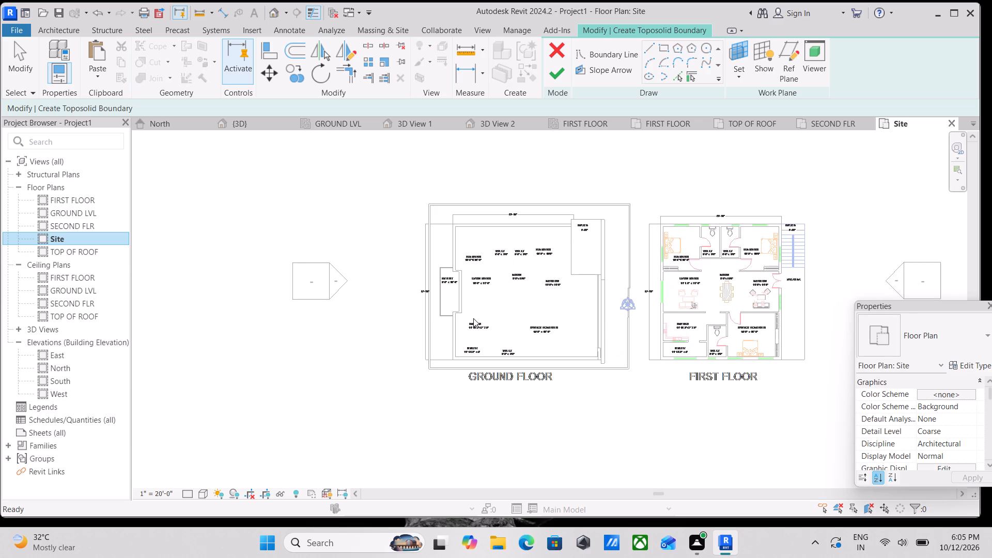
{"action": "scroll", "coordinate": [473, 318], "scroll_direction": "up", "scroll_amount": 2}
{"action": "middle_click_drag", "start_coordinate": [483, 288], "coordinate": [451, 311]}
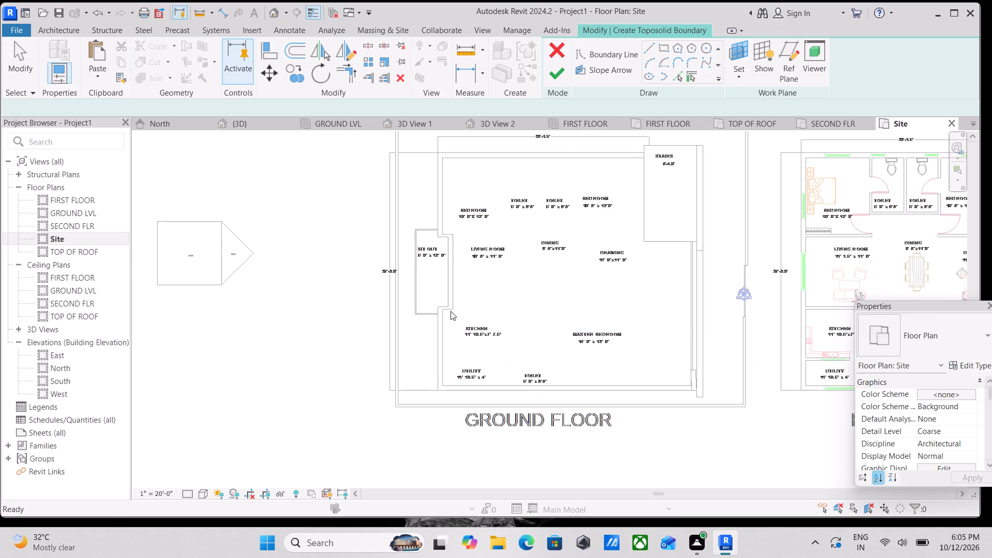
{"action": "middle_click_drag", "start_coordinate": [451, 311], "coordinate": [402, 343]}
{"action": "scroll", "coordinate": [477, 323], "scroll_direction": "up", "scroll_amount": 2}
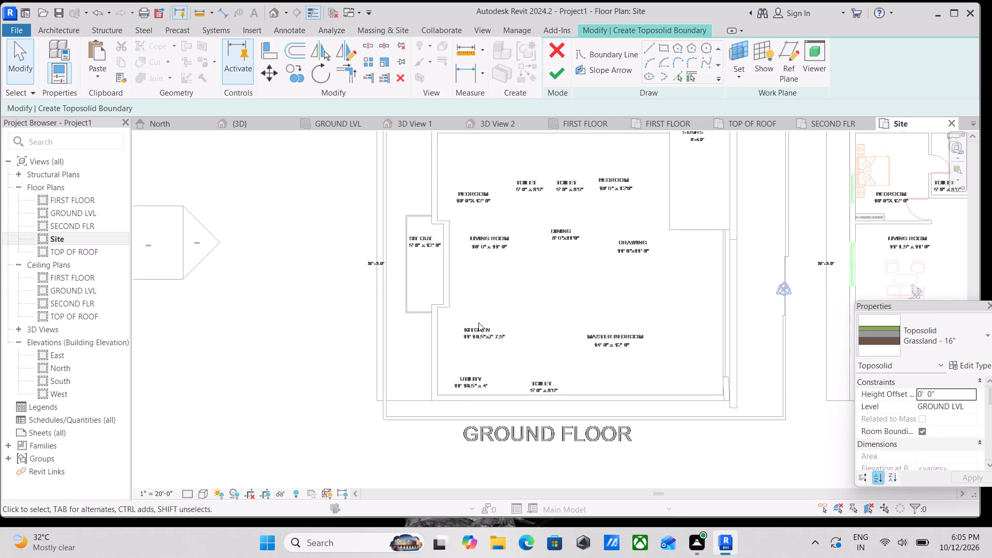
{"action": "scroll", "coordinate": [478, 322], "scroll_direction": "down", "scroll_amount": 6}
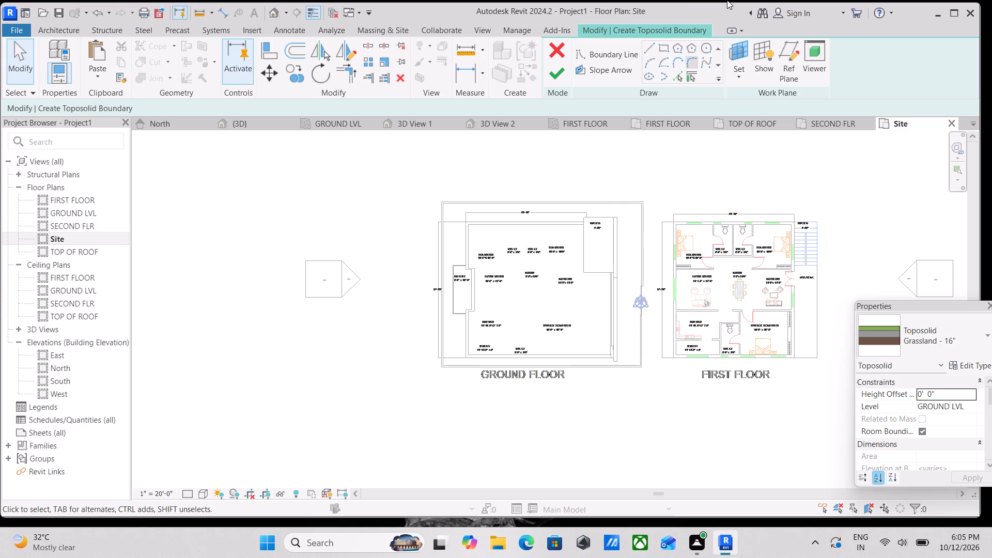
{"action": "left_click", "coordinate": [661, 48]}
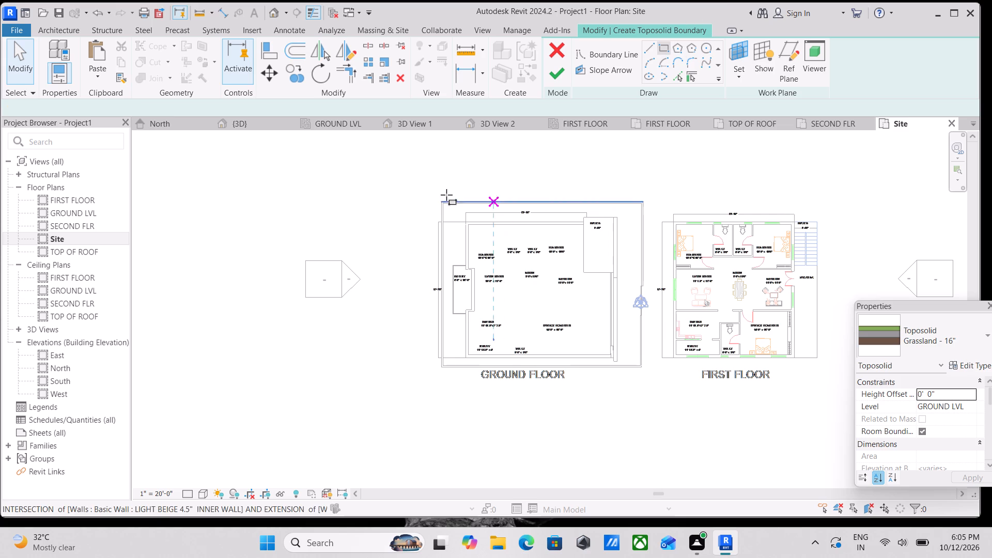
{"action": "left_click", "coordinate": [414, 146]}
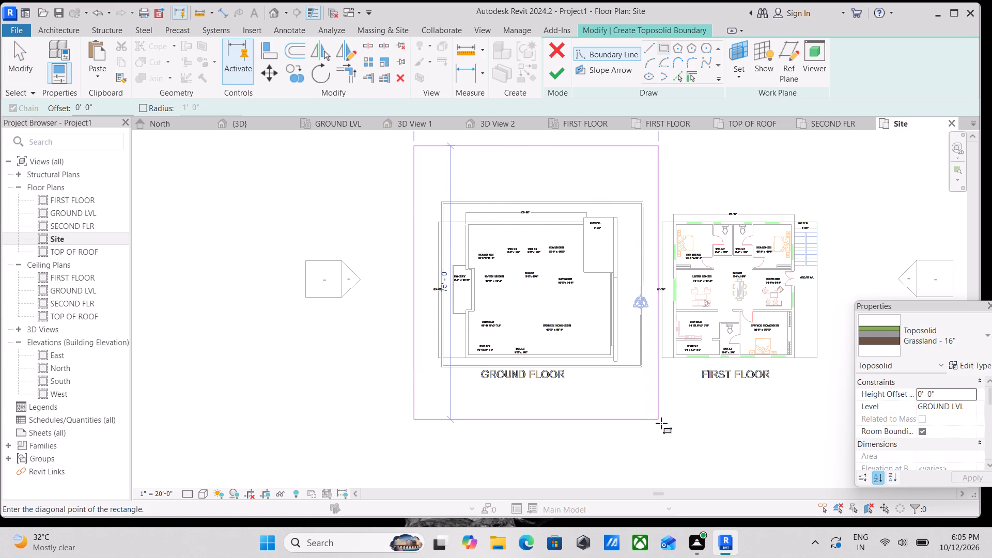
{"action": "left_click", "coordinate": [661, 423]}
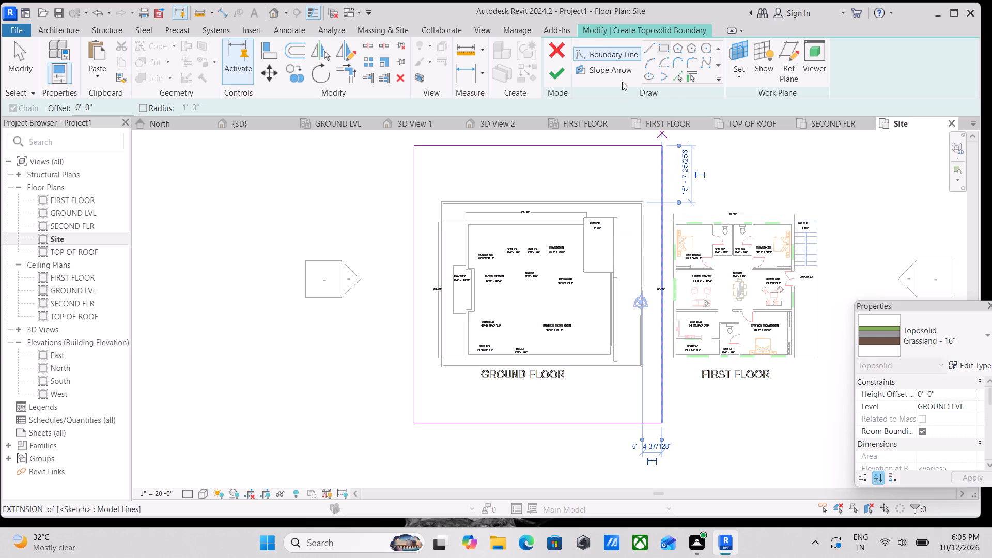
{"action": "left_click", "coordinate": [553, 75]}
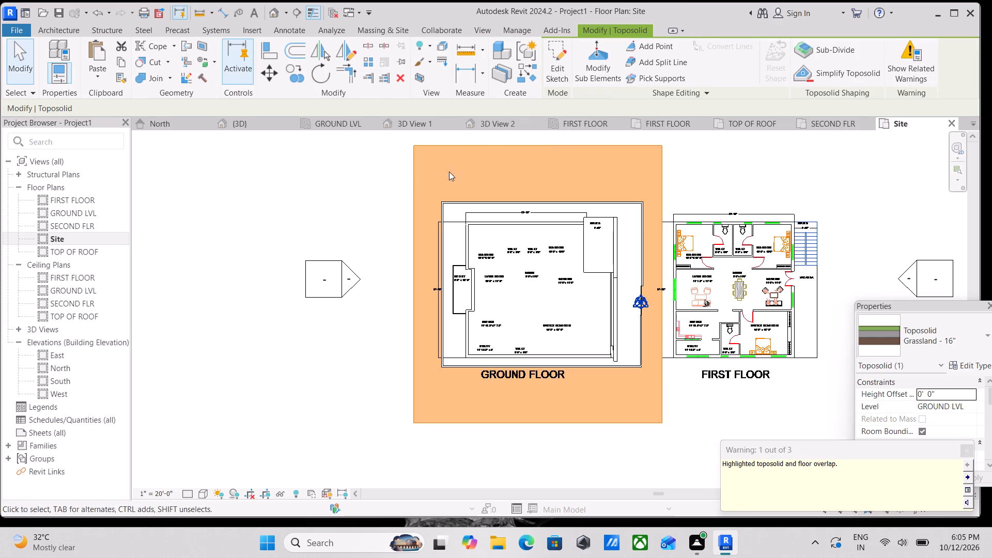
{"action": "key", "text": "Escape"}
{"action": "key", "text": "Escape"}
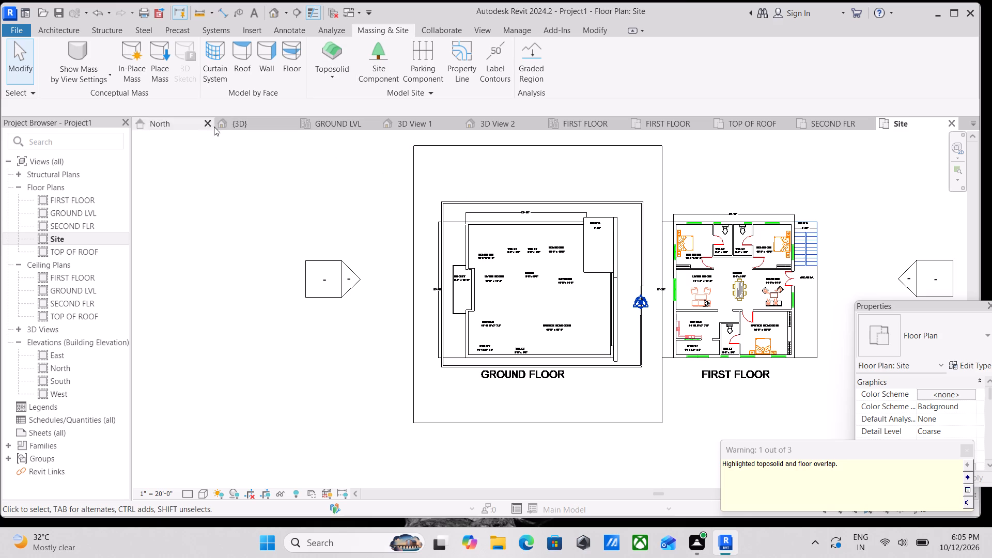
Edit the toposolid's boundary, moving its front edge outward to about 17' 4" from the front boundary wall.
{"action": "left_click", "coordinate": [234, 129]}
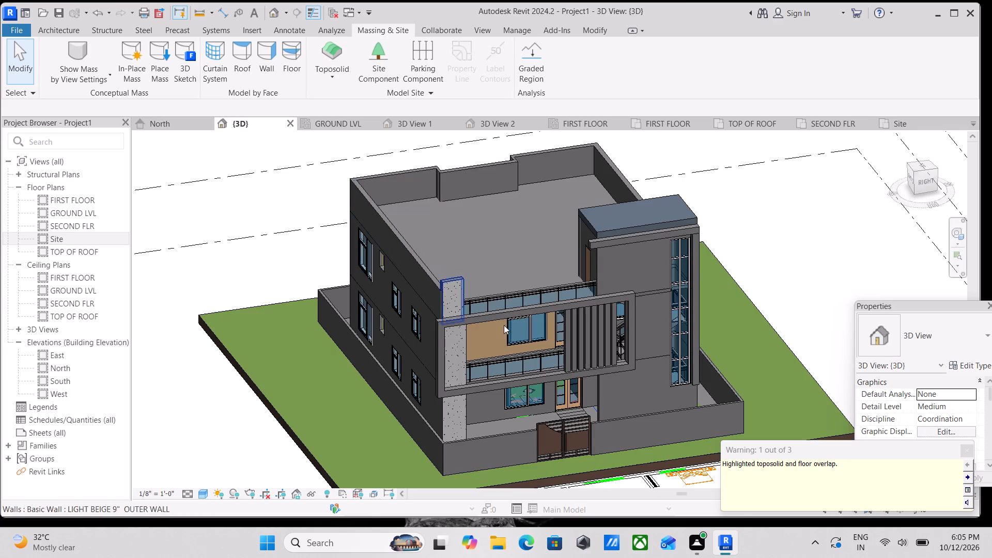
{"action": "scroll", "coordinate": [523, 336], "scroll_direction": "down", "scroll_amount": 2}
{"action": "middle_click_drag", "start_coordinate": [525, 327], "coordinate": [522, 247]}
{"action": "scroll", "coordinate": [555, 380], "scroll_direction": "up", "scroll_amount": 3}
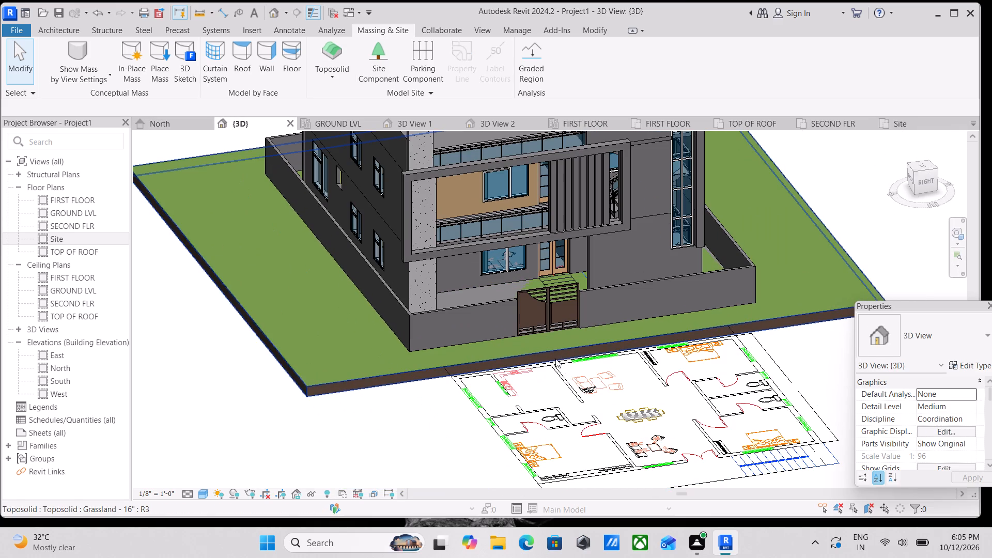
{"action": "left_click", "coordinate": [552, 352]}
{"action": "scroll", "coordinate": [570, 313], "scroll_direction": "down", "scroll_amount": 2}
{"action": "middle_click_drag", "start_coordinate": [570, 313], "coordinate": [578, 332]}
{"action": "left_click", "coordinate": [557, 63]}
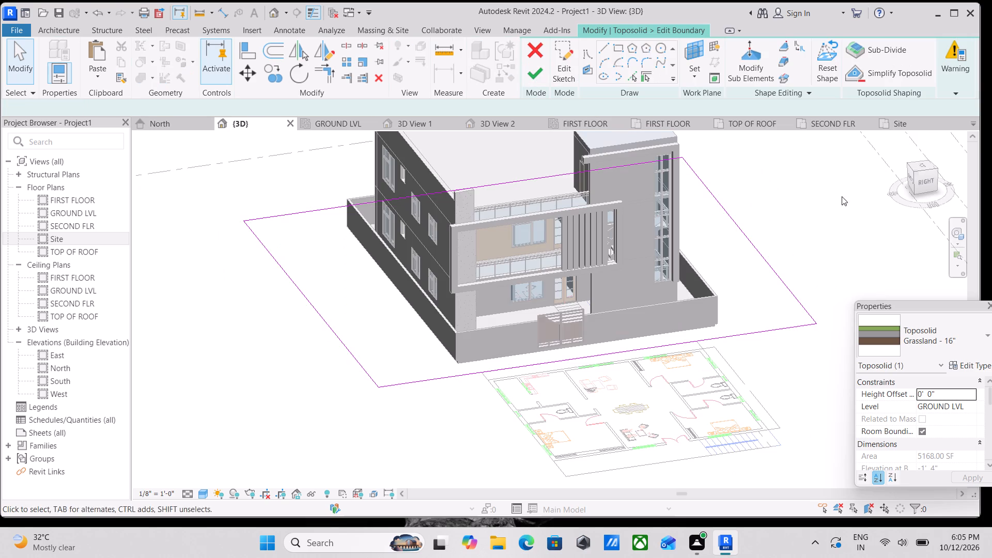
{"action": "left_click", "coordinate": [929, 166]}
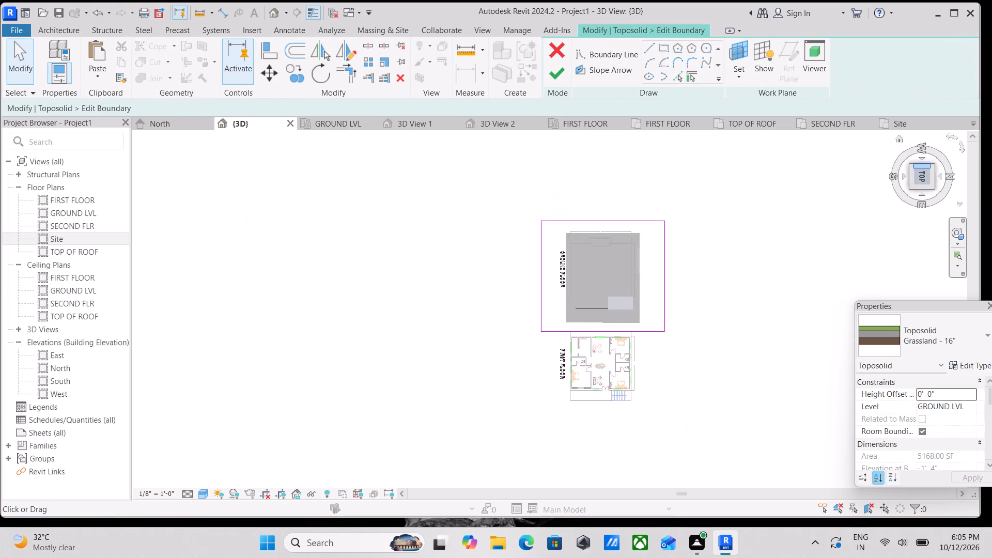
{"action": "scroll", "coordinate": [633, 366], "scroll_direction": "up", "scroll_amount": 3}
{"action": "scroll", "coordinate": [535, 329], "scroll_direction": "up", "scroll_amount": 2}
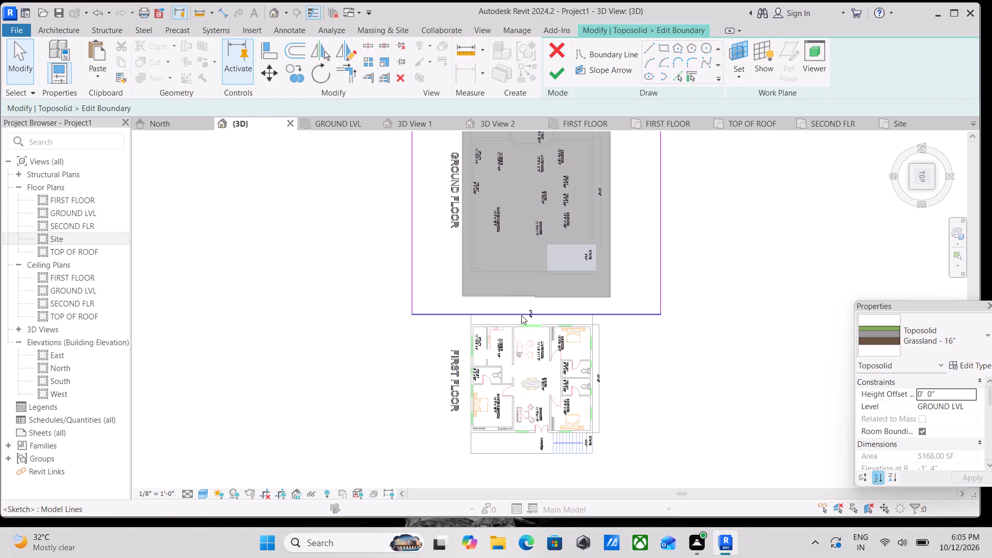
{"action": "left_click", "coordinate": [521, 315]}
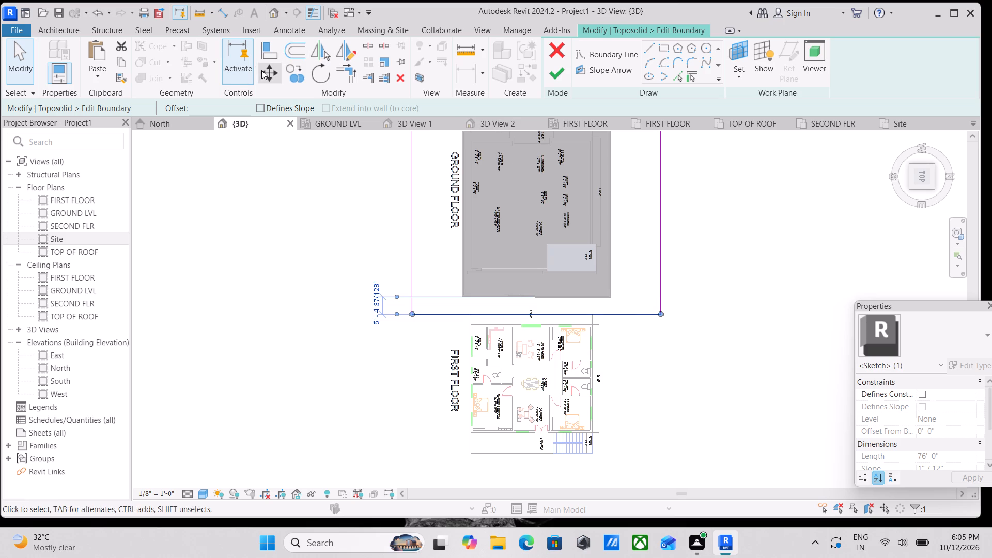
{"action": "left_click", "coordinate": [262, 71]}
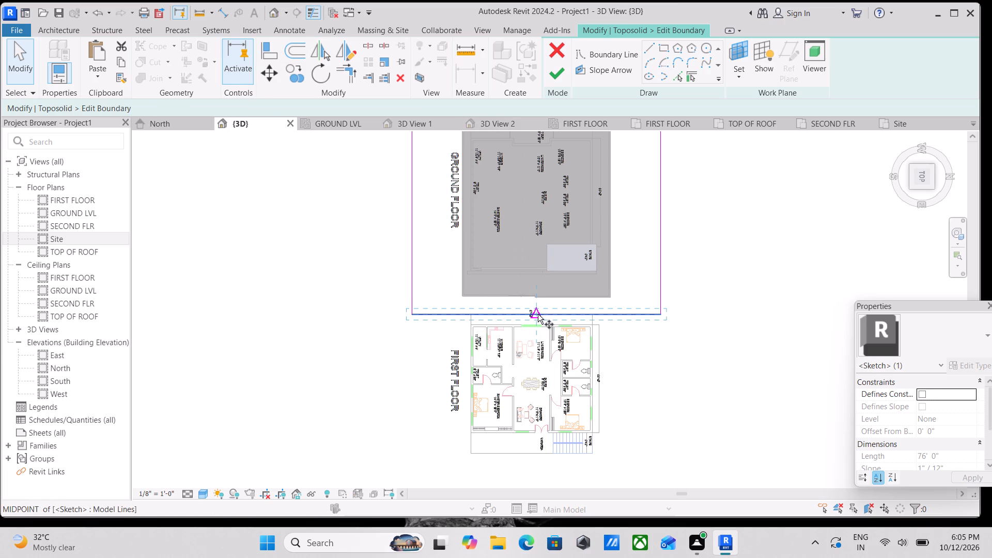
{"action": "left_click", "coordinate": [538, 314]}
{"action": "left_click", "coordinate": [538, 356]}
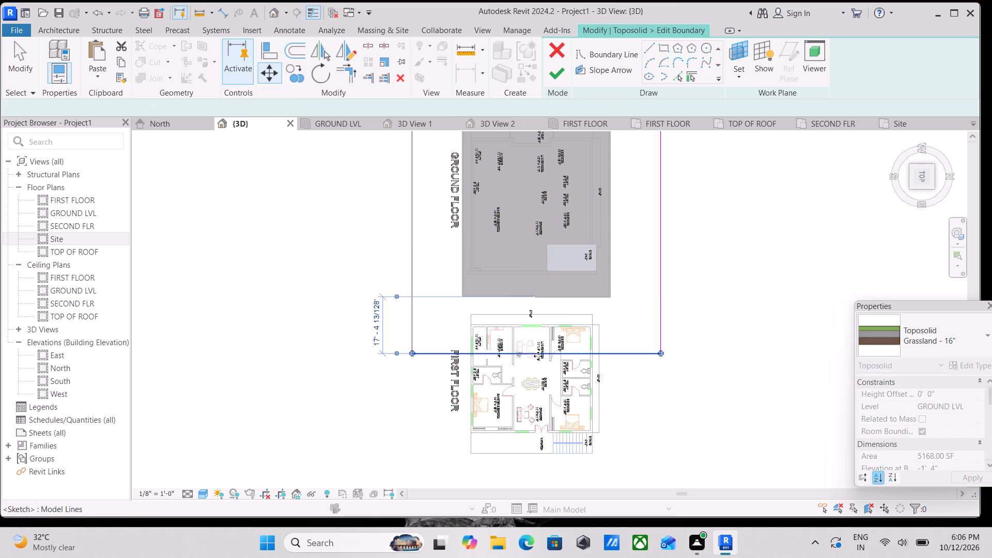
{"action": "scroll", "coordinate": [554, 301], "scroll_direction": "down", "scroll_amount": 2}
{"action": "key", "text": "Escape"}
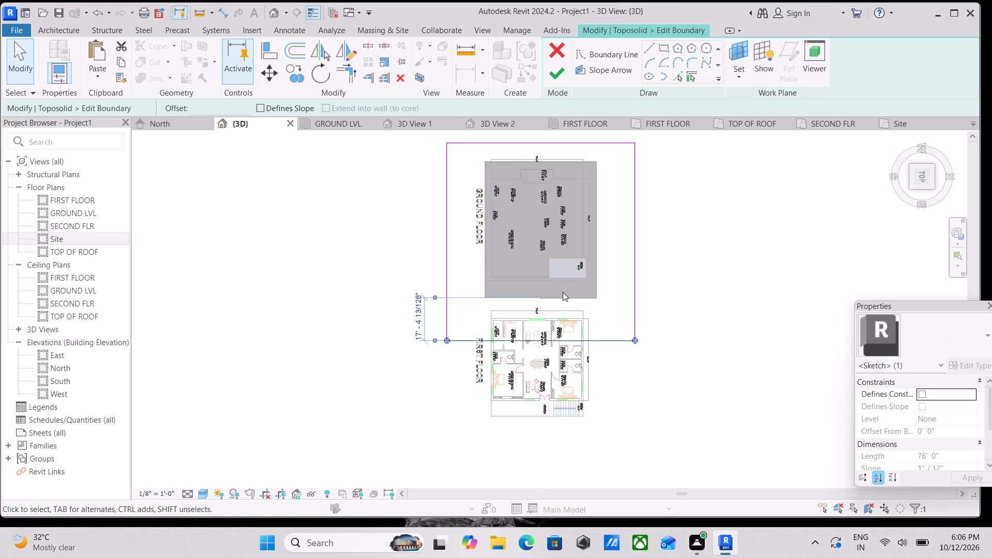
{"action": "left_click", "coordinate": [554, 73]}
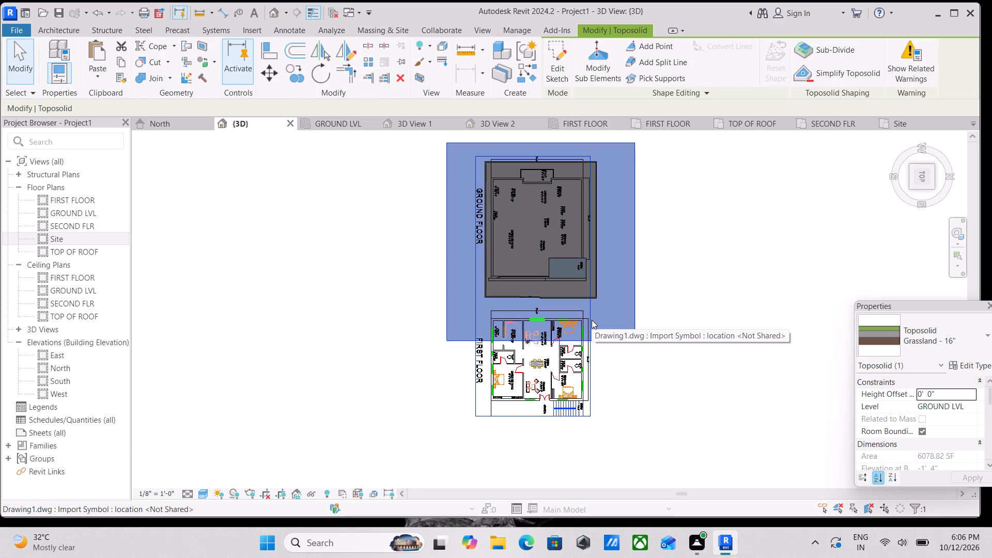
{"action": "key", "text": "Escape"}
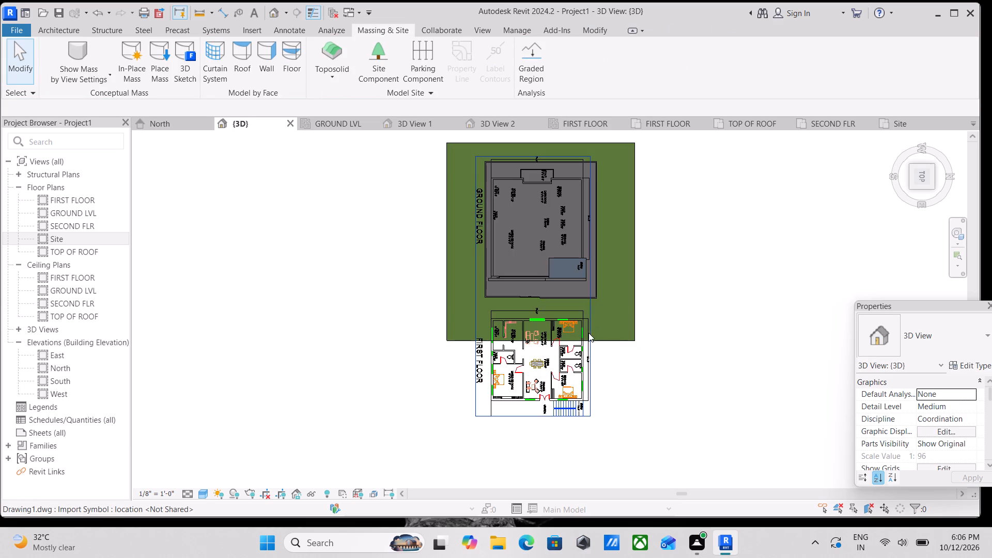
Examine the extended ground surface around the gate, boundary walls and front courtyard from several angles.
{"action": "middle_click_drag", "start_coordinate": [590, 326], "coordinate": [665, 179], "text": "shift"}
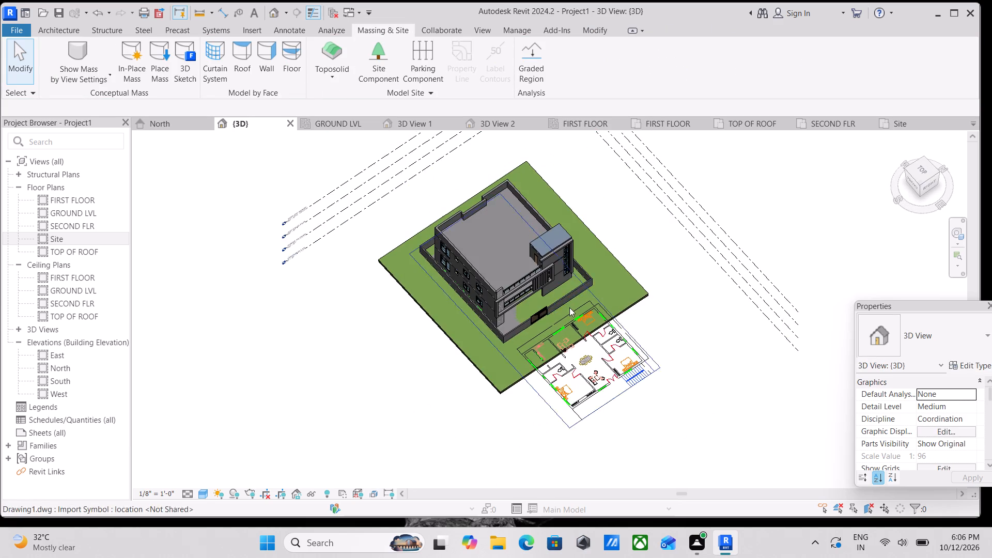
{"action": "scroll", "coordinate": [569, 307], "scroll_direction": "up", "scroll_amount": 5}
{"action": "scroll", "coordinate": [503, 297], "scroll_direction": "up", "scroll_amount": 3}
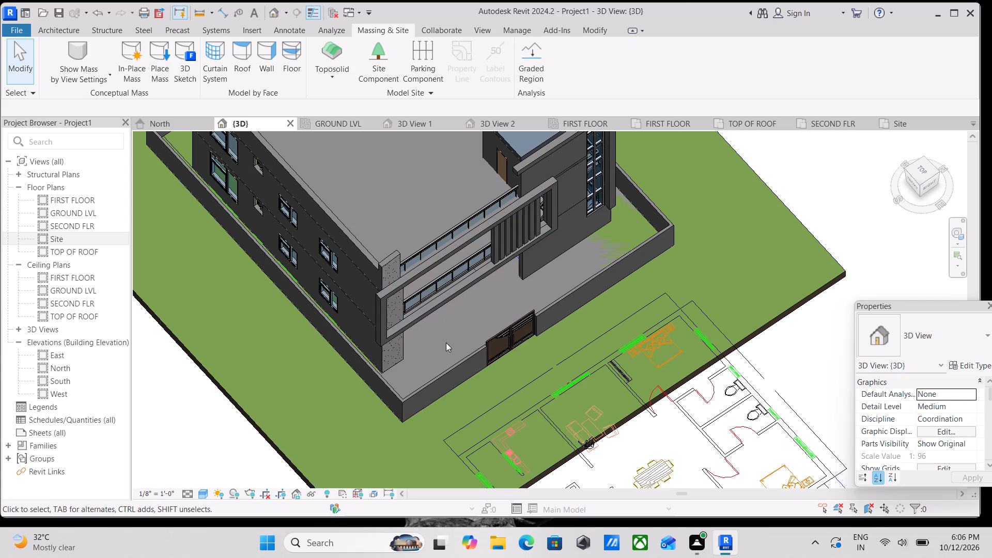
{"action": "scroll", "coordinate": [613, 242], "scroll_direction": "up", "scroll_amount": 3}
{"action": "middle_click_drag", "start_coordinate": [662, 270], "coordinate": [607, 245], "text": "shift"}
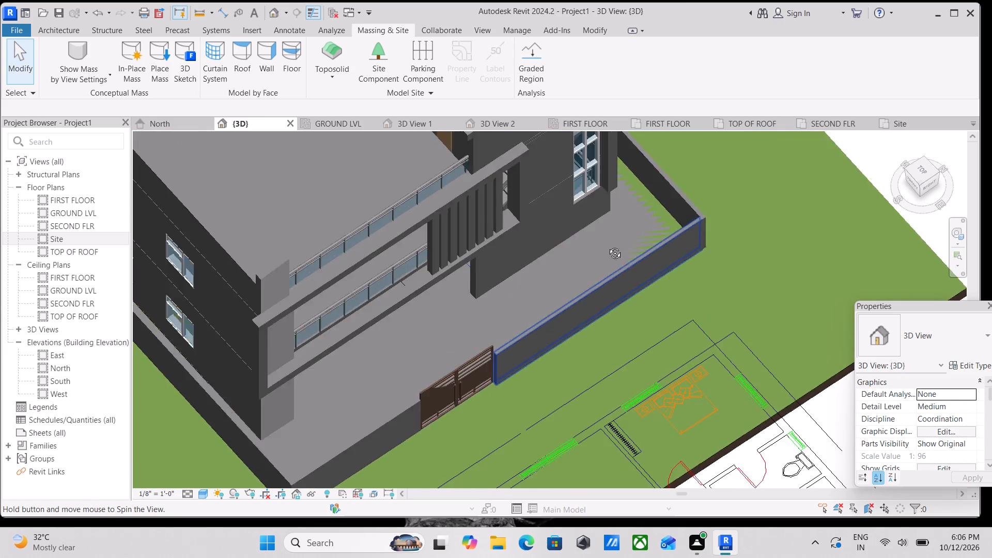
{"action": "middle_click_drag", "start_coordinate": [607, 245], "coordinate": [513, 158], "text": "shift"}
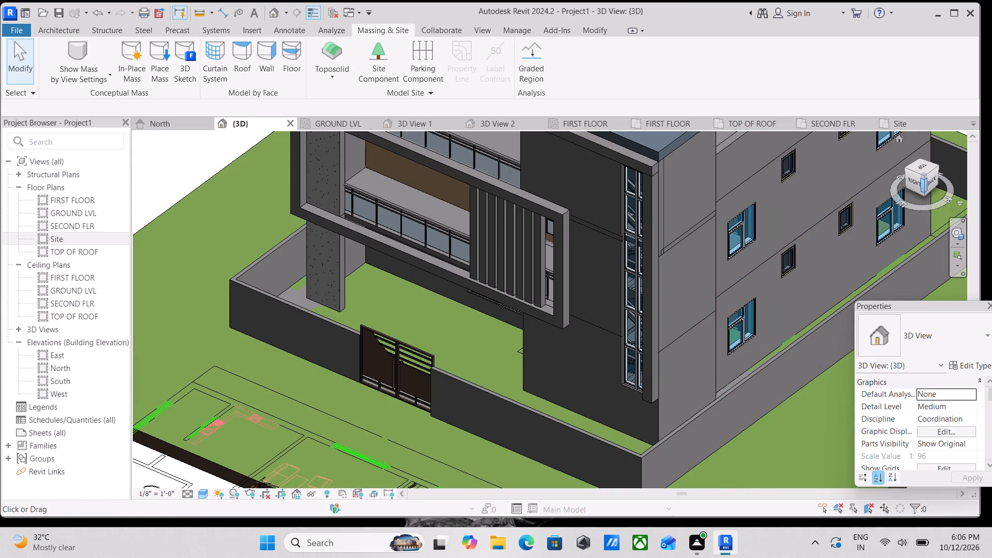
Move the Grassland - 16" toposolid straight down 6 inches below GROUND LVL.
{"action": "left_click", "coordinate": [915, 182]}
{"action": "scroll", "coordinate": [551, 309], "scroll_direction": "up", "scroll_amount": 3}
{"action": "scroll", "coordinate": [546, 351], "scroll_direction": "up", "scroll_amount": 4}
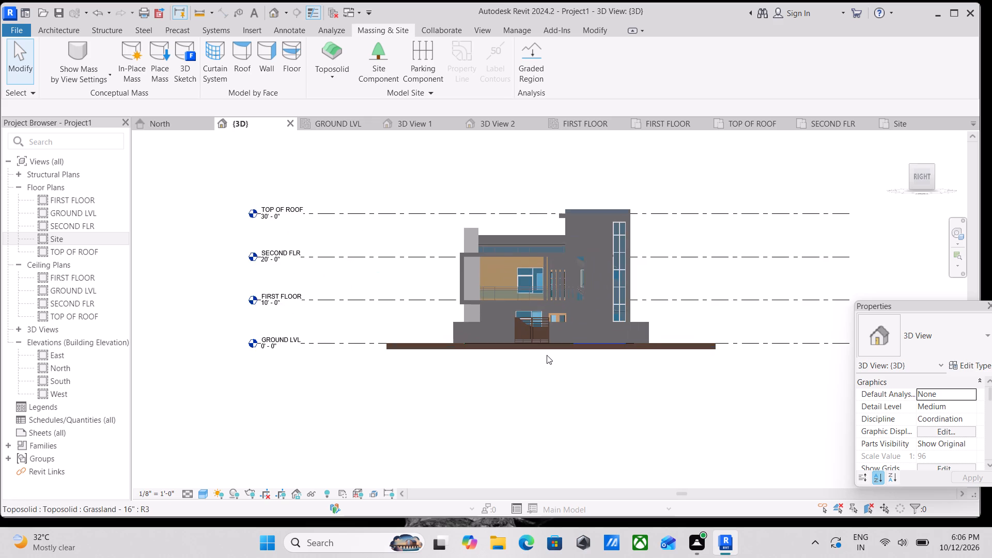
{"action": "scroll", "coordinate": [547, 355], "scroll_direction": "up", "scroll_amount": 2}
{"action": "left_click", "coordinate": [562, 349]}
{"action": "scroll", "coordinate": [562, 349], "scroll_direction": "up", "scroll_amount": 5}
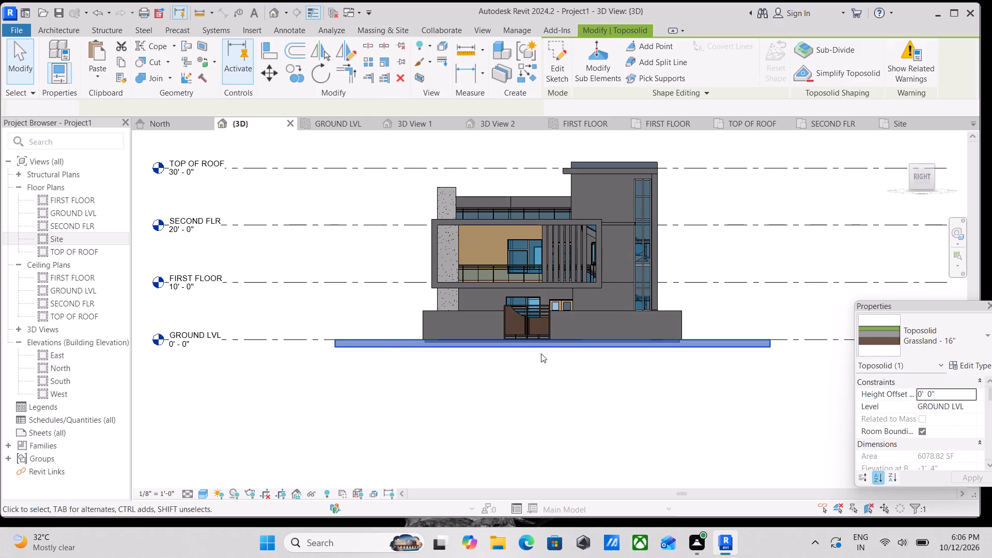
{"action": "scroll", "coordinate": [541, 353], "scroll_direction": "up", "scroll_amount": 1}
{"action": "middle_click_drag", "start_coordinate": [432, 324], "coordinate": [476, 337]}
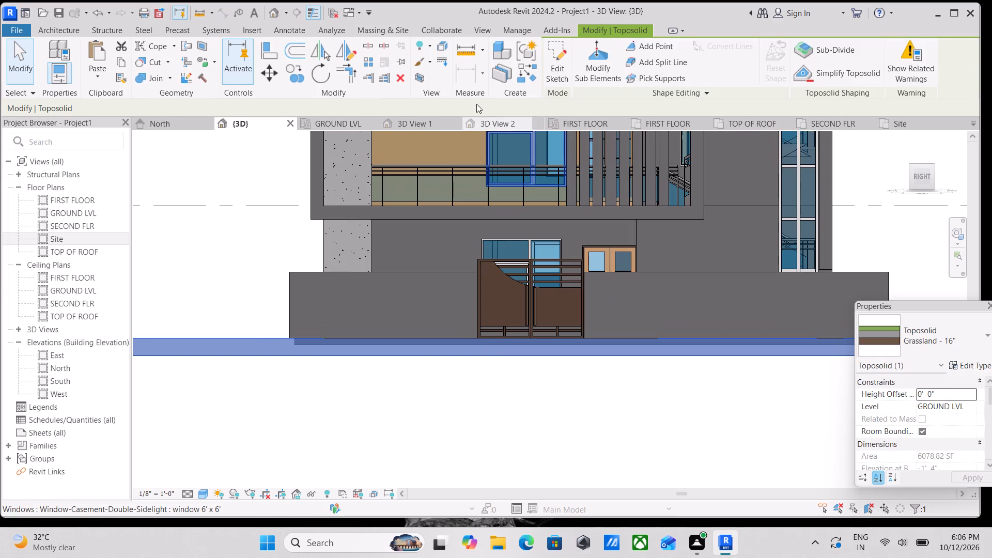
{"action": "left_click", "coordinate": [271, 76]}
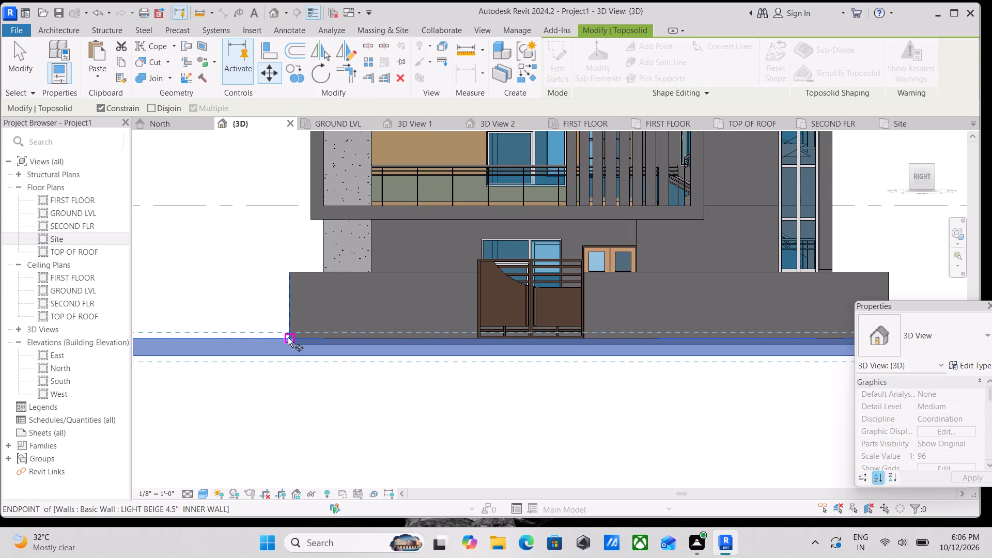
{"action": "left_click", "coordinate": [288, 337]}
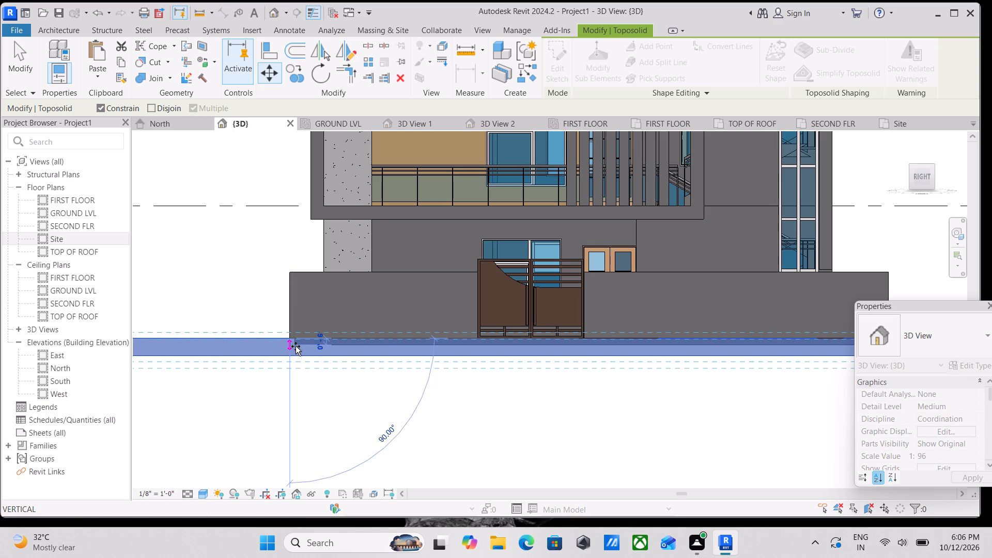
{"action": "left_click", "coordinate": [296, 346]}
{"action": "scroll", "coordinate": [311, 349], "scroll_direction": "up", "scroll_amount": 3}
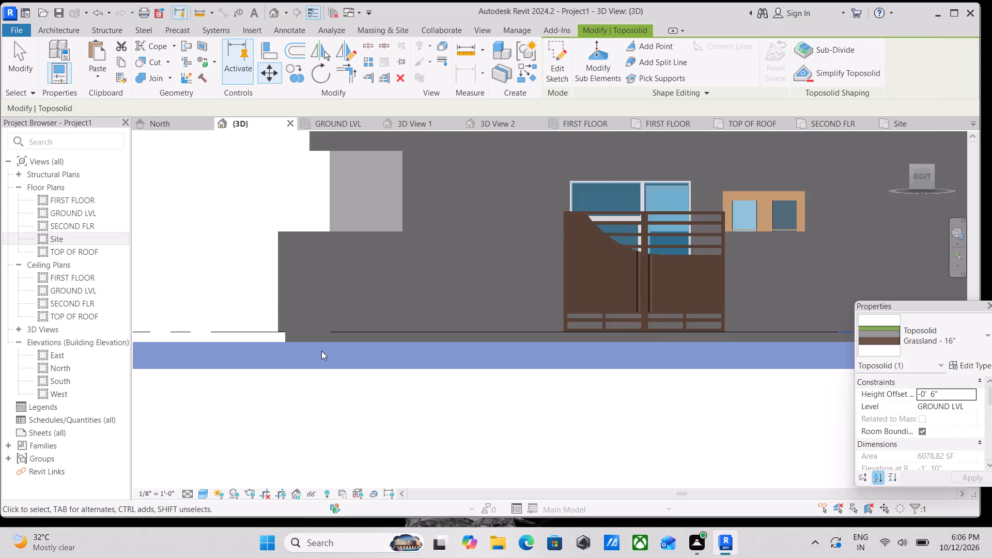
{"action": "scroll", "coordinate": [321, 351], "scroll_direction": "down", "scroll_amount": 7}
{"action": "key", "text": "Escape"}
Stretch the base of the 14' front boundary wall segment beside the gate down to the lowered grass surface.
{"action": "scroll", "coordinate": [358, 350], "scroll_direction": "down", "scroll_amount": 2}
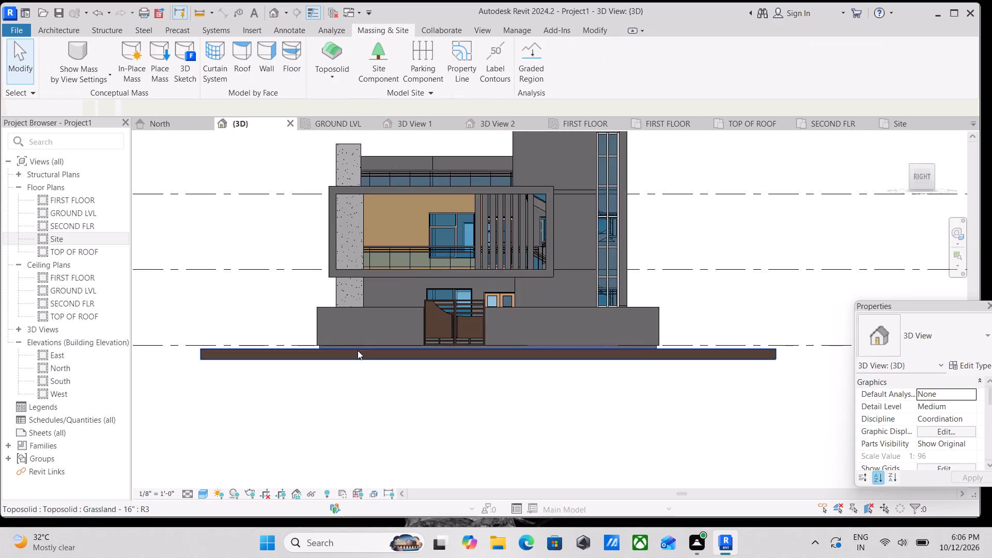
{"action": "scroll", "coordinate": [358, 350], "scroll_direction": "down", "scroll_amount": 1}
{"action": "middle_click_drag", "start_coordinate": [351, 359], "coordinate": [426, 468], "text": "shift"}
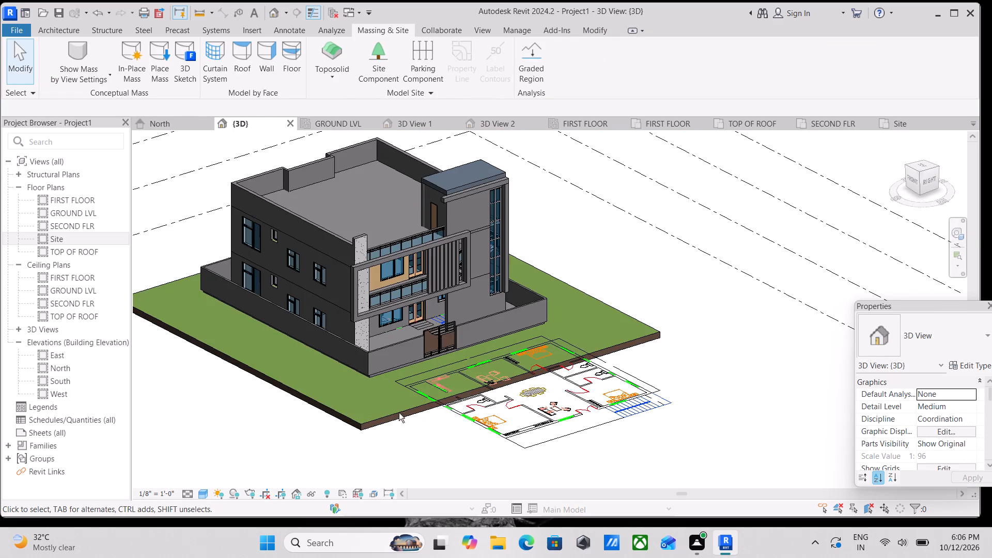
{"action": "scroll", "coordinate": [378, 362], "scroll_direction": "up", "scroll_amount": 5}
{"action": "left_click", "coordinate": [371, 366]}
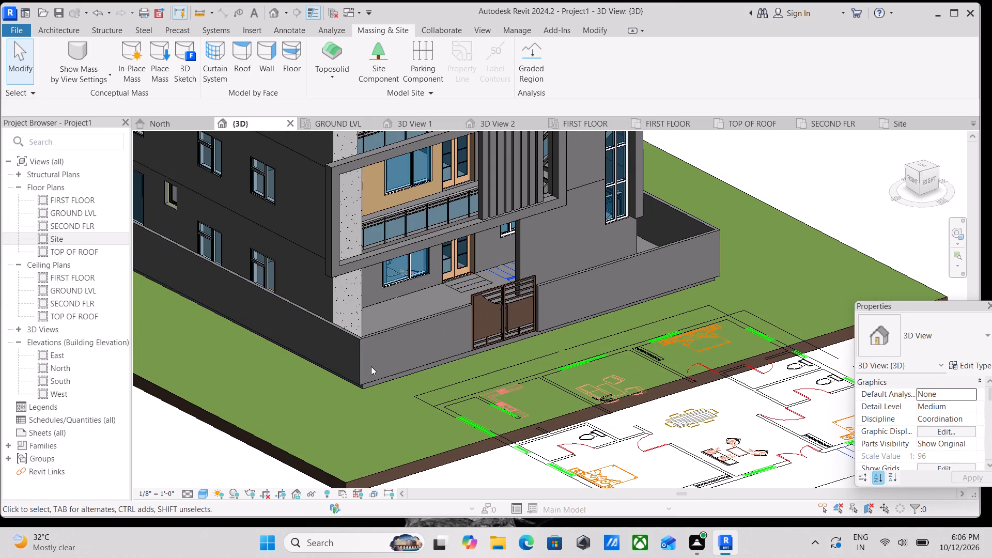
{"action": "left_click", "coordinate": [365, 368]}
{"action": "scroll", "coordinate": [396, 386], "scroll_direction": "up", "scroll_amount": 6}
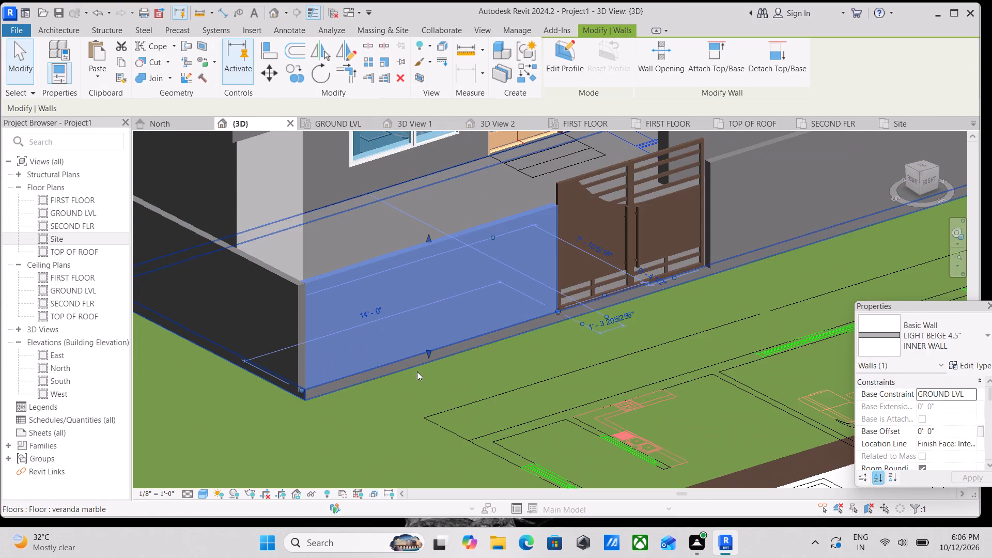
{"action": "left_click_drag", "start_coordinate": [428, 355], "coordinate": [431, 366]}
{"action": "scroll", "coordinate": [435, 365], "scroll_direction": "down", "scroll_amount": 2}
{"action": "key", "text": "Escape"}
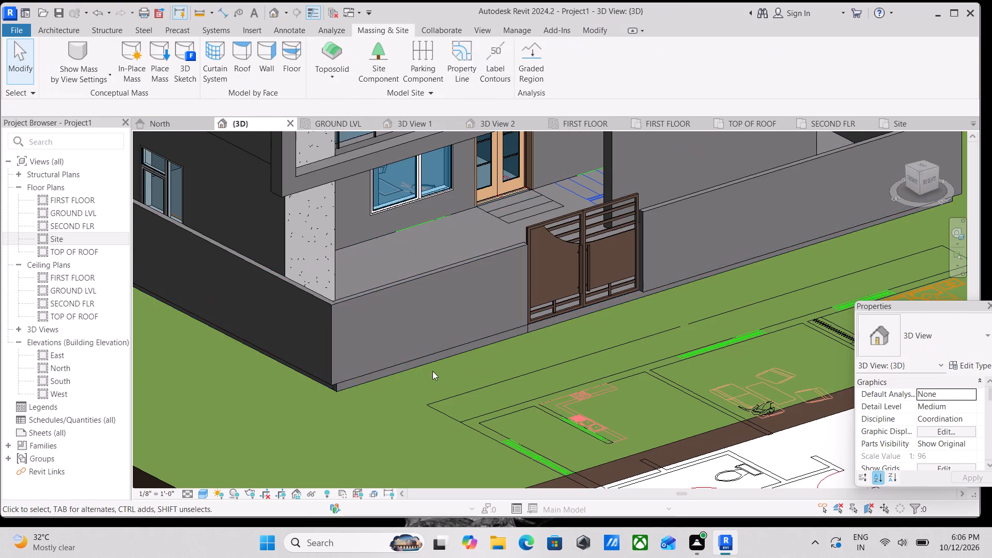
Stretch the base of the side boundary wall on the textured-column side of the house down to the grass surface.
{"action": "scroll", "coordinate": [432, 370], "scroll_direction": "up", "scroll_amount": 1}
{"action": "scroll", "coordinate": [432, 370], "scroll_direction": "down", "scroll_amount": 2}
{"action": "middle_click_drag", "start_coordinate": [368, 377], "coordinate": [452, 406], "text": "shift"}
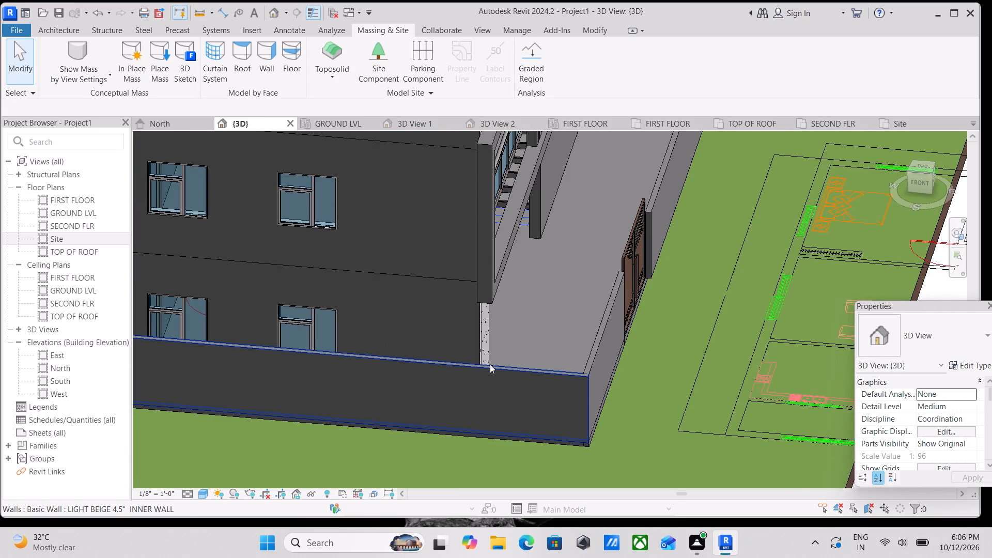
{"action": "left_click", "coordinate": [490, 364]}
{"action": "scroll", "coordinate": [485, 366], "scroll_direction": "down", "scroll_amount": 1}
{"action": "middle_click_drag", "start_coordinate": [485, 366], "coordinate": [533, 322]}
{"action": "scroll", "coordinate": [255, 373], "scroll_direction": "up", "scroll_amount": 2}
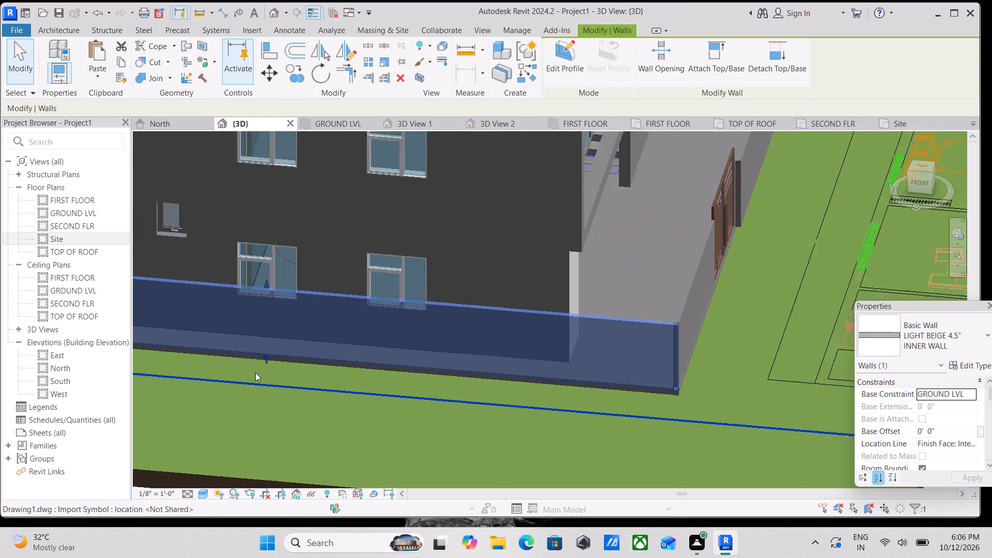
{"action": "scroll", "coordinate": [255, 373], "scroll_direction": "up", "scroll_amount": 1}
{"action": "left_click_drag", "start_coordinate": [269, 352], "coordinate": [268, 358]}
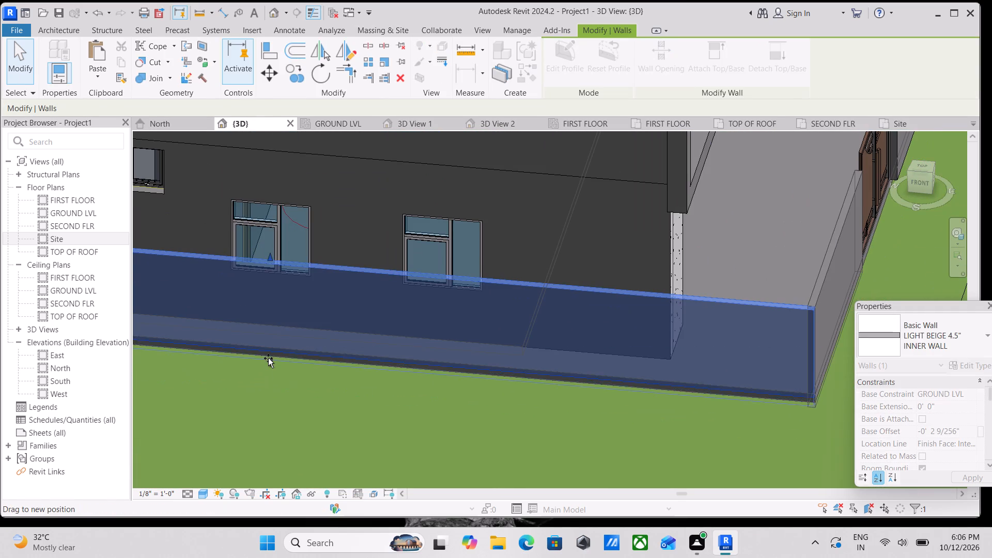
{"action": "scroll", "coordinate": [284, 350], "scroll_direction": "down", "scroll_amount": 3}
{"action": "key", "text": "Escape"}
Stretch the base of the rear boundary wall down to about 8.6 inches below GROUND LVL, into the grass.
{"action": "scroll", "coordinate": [326, 355], "scroll_direction": "down", "scroll_amount": 3}
{"action": "scroll", "coordinate": [401, 373], "scroll_direction": "down", "scroll_amount": 2}
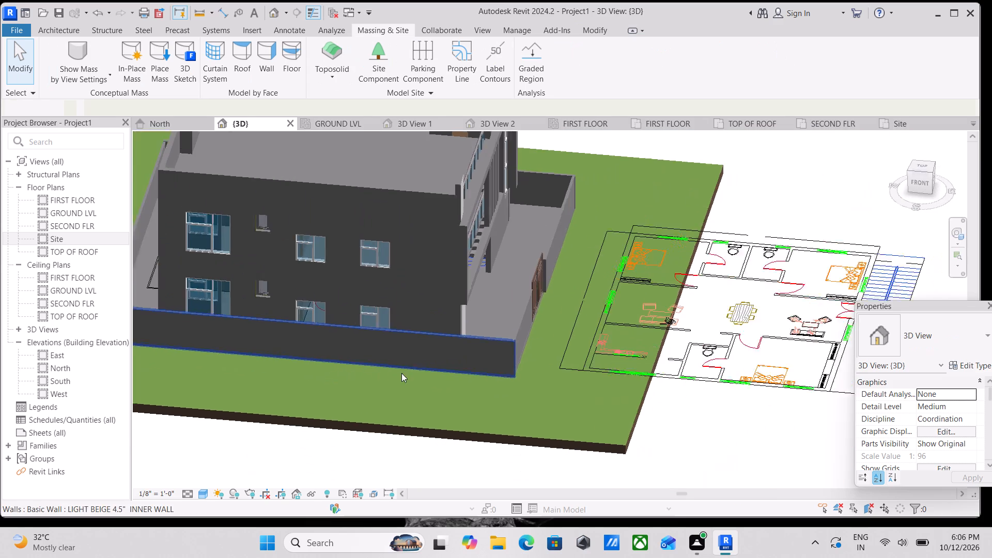
{"action": "middle_click_drag", "start_coordinate": [376, 381], "coordinate": [477, 380]}
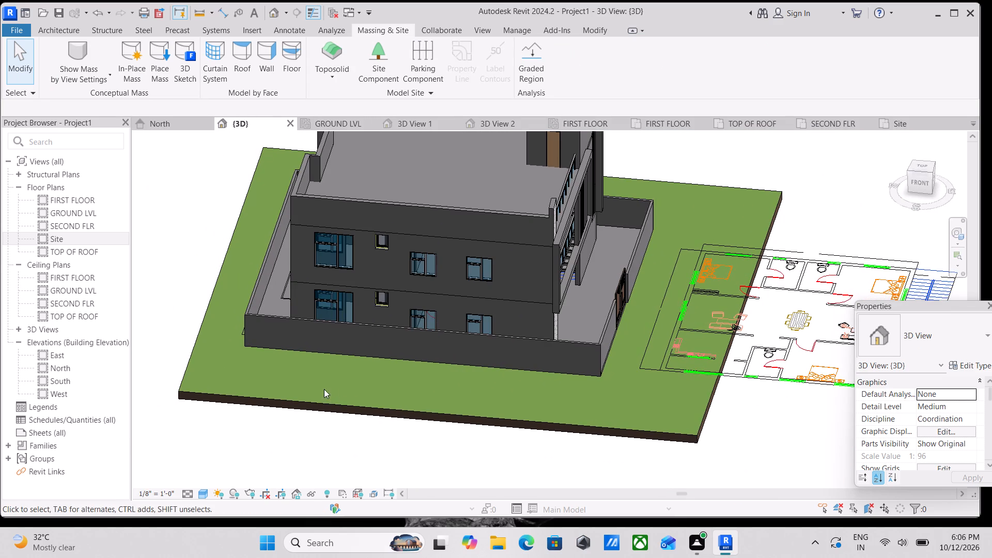
{"action": "middle_click_drag", "start_coordinate": [324, 389], "coordinate": [487, 361], "text": "shift"}
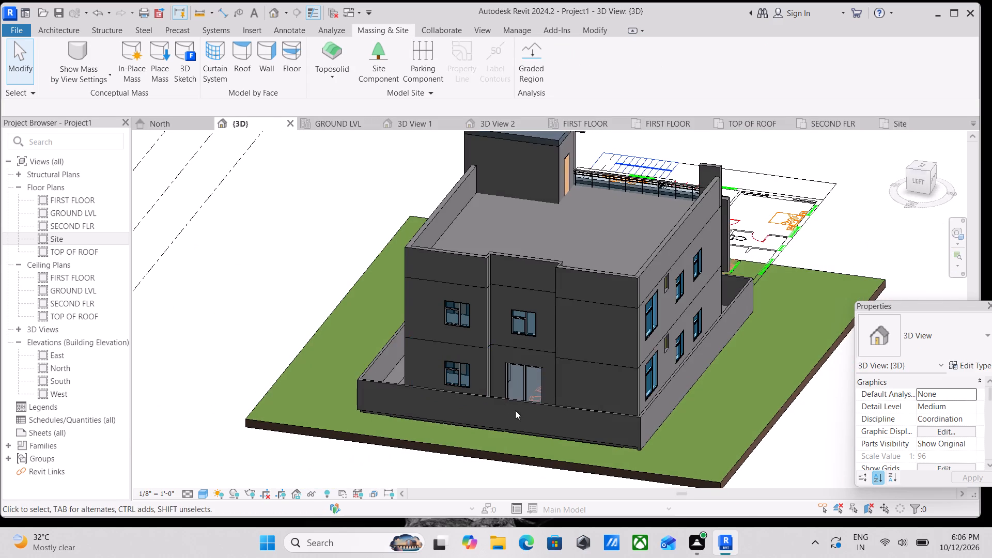
{"action": "scroll", "coordinate": [535, 422], "scroll_direction": "up", "scroll_amount": 6}
{"action": "middle_click_drag", "start_coordinate": [531, 446], "coordinate": [541, 361]}
{"action": "scroll", "coordinate": [542, 357], "scroll_direction": "up", "scroll_amount": 1}
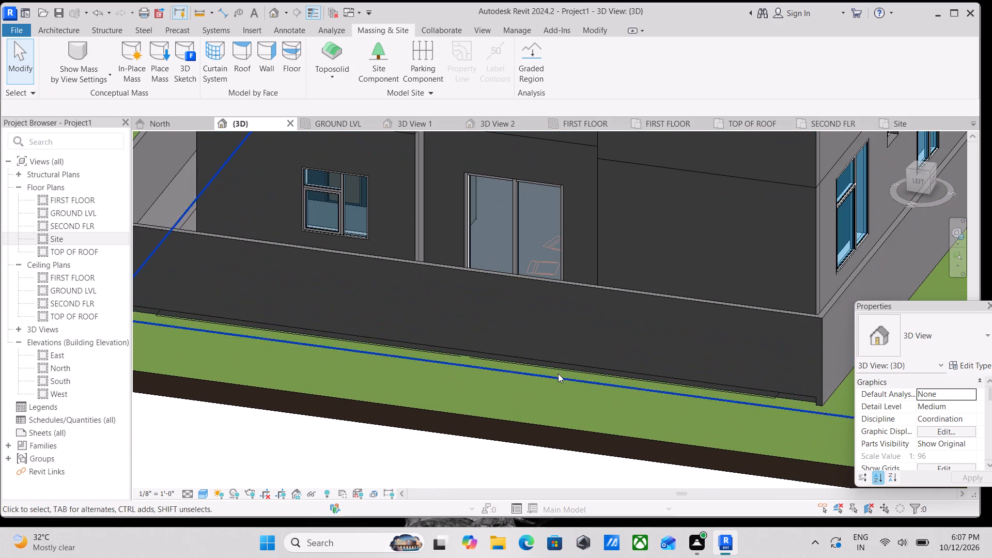
{"action": "left_click", "coordinate": [568, 284]}
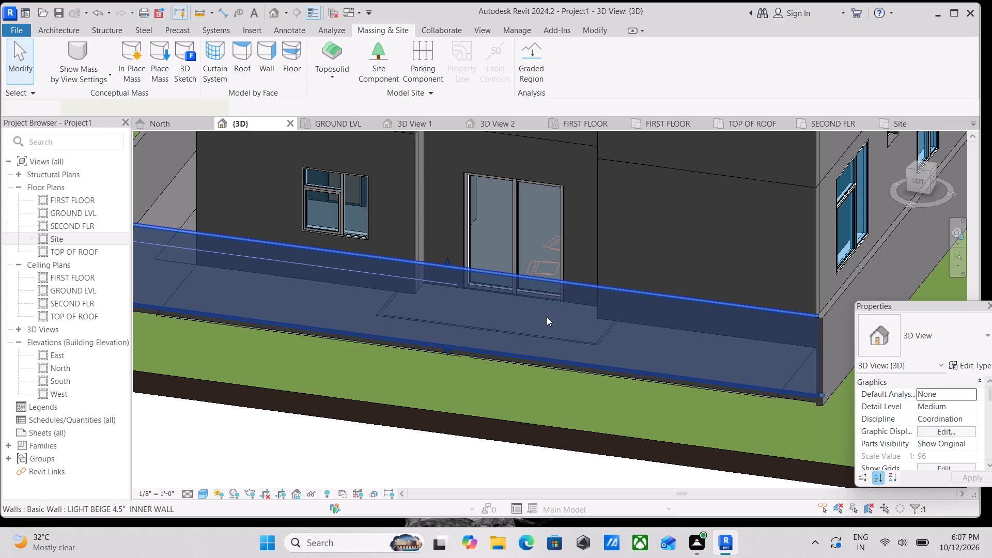
{"action": "scroll", "coordinate": [453, 360], "scroll_direction": "up", "scroll_amount": 6}
{"action": "left_click_drag", "start_coordinate": [438, 336], "coordinate": [438, 345]}
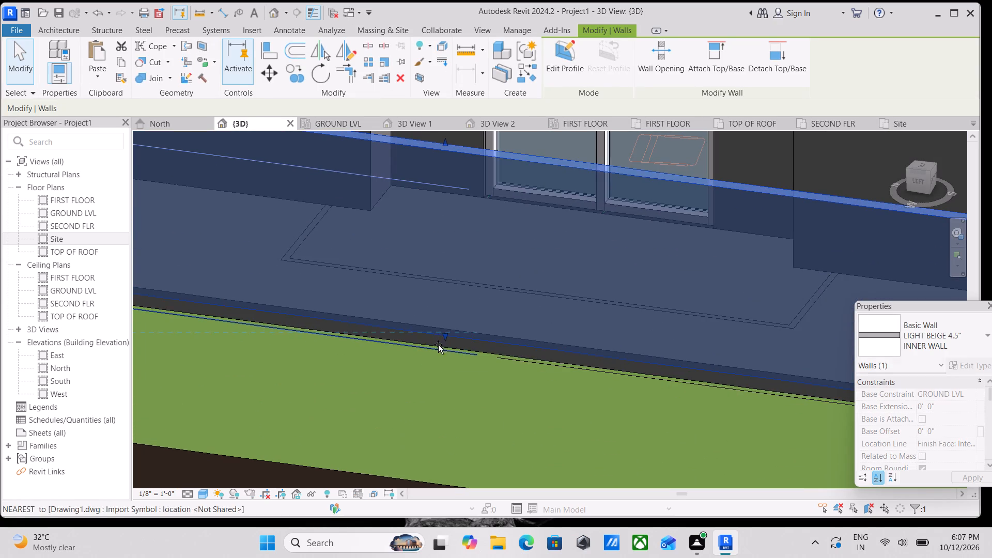
{"action": "left_click_drag", "start_coordinate": [438, 345], "coordinate": [438, 359]}
{"action": "scroll", "coordinate": [438, 359], "scroll_direction": "down", "scroll_amount": 4}
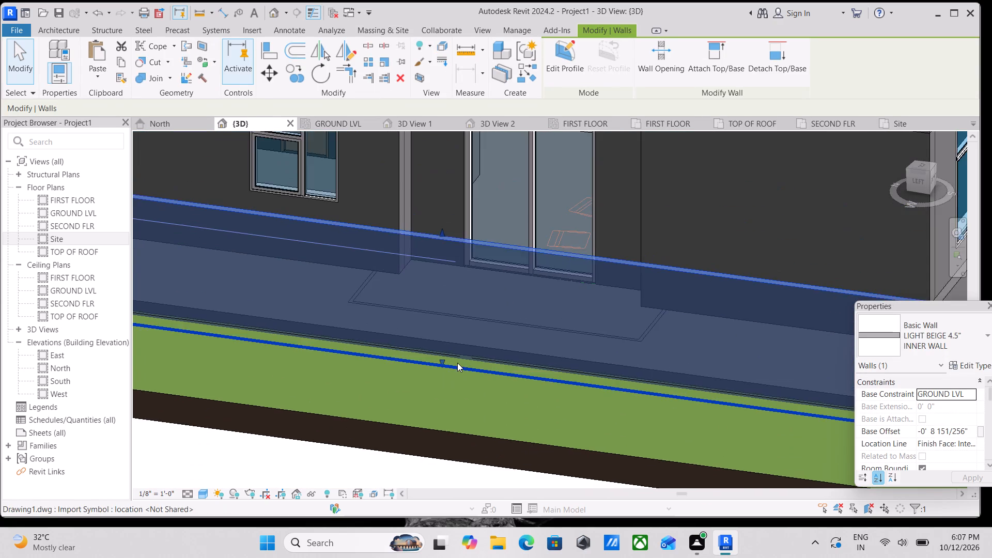
{"action": "scroll", "coordinate": [457, 363], "scroll_direction": "down", "scroll_amount": 4}
{"action": "key", "text": "Escape"}
Stretch the base of the side boundary wall on the stair-tower side down into the grass surface.
{"action": "scroll", "coordinate": [458, 362], "scroll_direction": "down", "scroll_amount": 2}
{"action": "scroll", "coordinate": [274, 337], "scroll_direction": "up", "scroll_amount": 3}
{"action": "scroll", "coordinate": [211, 332], "scroll_direction": "up", "scroll_amount": 4}
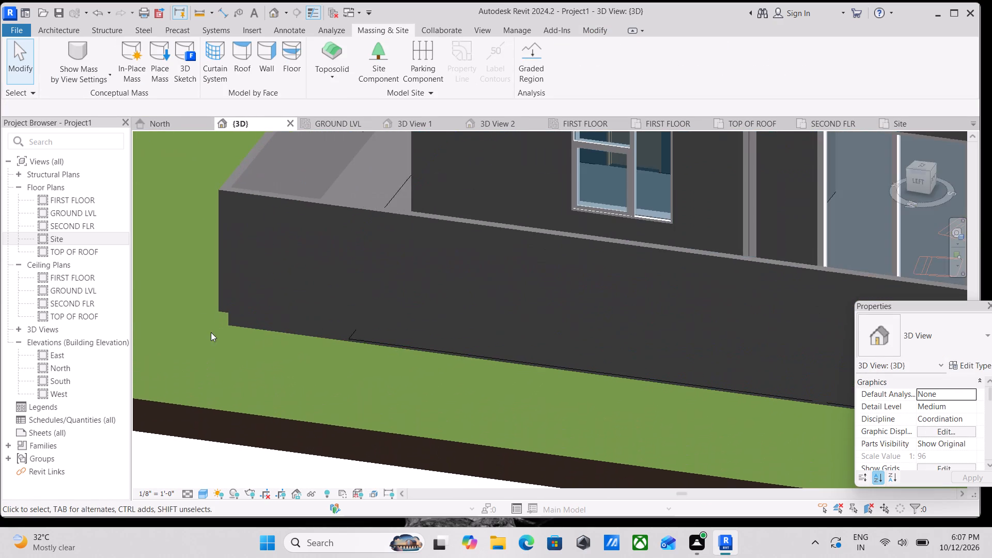
{"action": "scroll", "coordinate": [259, 343], "scroll_direction": "up", "scroll_amount": 3}
{"action": "middle_click_drag", "start_coordinate": [298, 343], "coordinate": [298, 344], "text": "shift"}
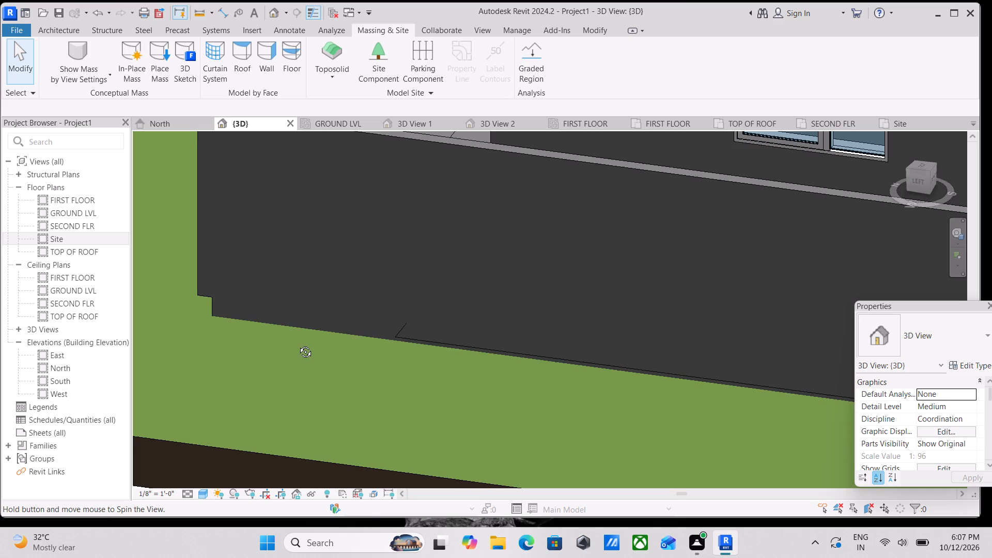
{"action": "middle_click_drag", "start_coordinate": [298, 344], "coordinate": [382, 383], "text": "shift"}
{"action": "scroll", "coordinate": [384, 384], "scroll_direction": "up", "scroll_amount": 1}
{"action": "scroll", "coordinate": [397, 376], "scroll_direction": "down", "scroll_amount": 11}
{"action": "middle_click_drag", "start_coordinate": [505, 343], "coordinate": [492, 343]}
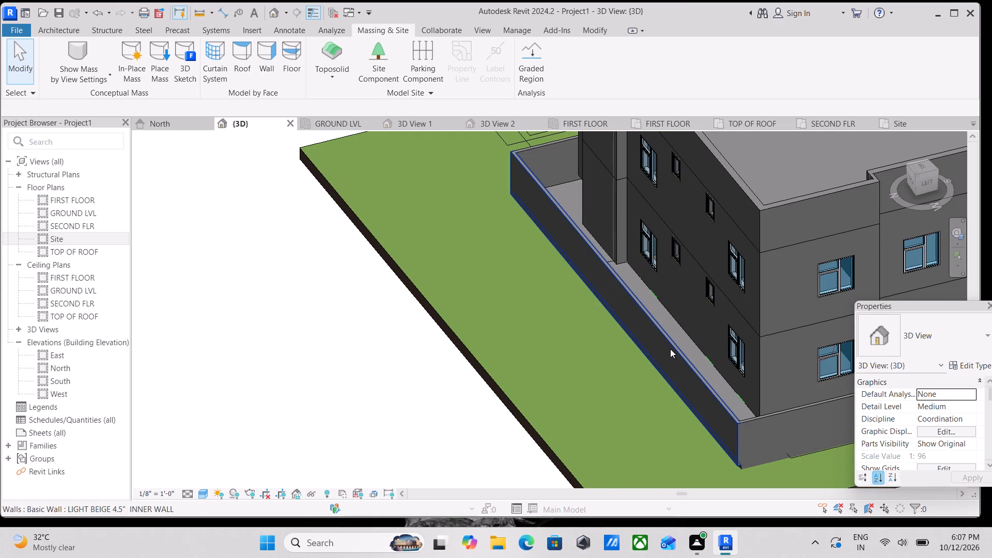
{"action": "left_click", "coordinate": [670, 349]}
{"action": "scroll", "coordinate": [660, 366], "scroll_direction": "up", "scroll_amount": 4}
{"action": "scroll", "coordinate": [625, 322], "scroll_direction": "up", "scroll_amount": 11}
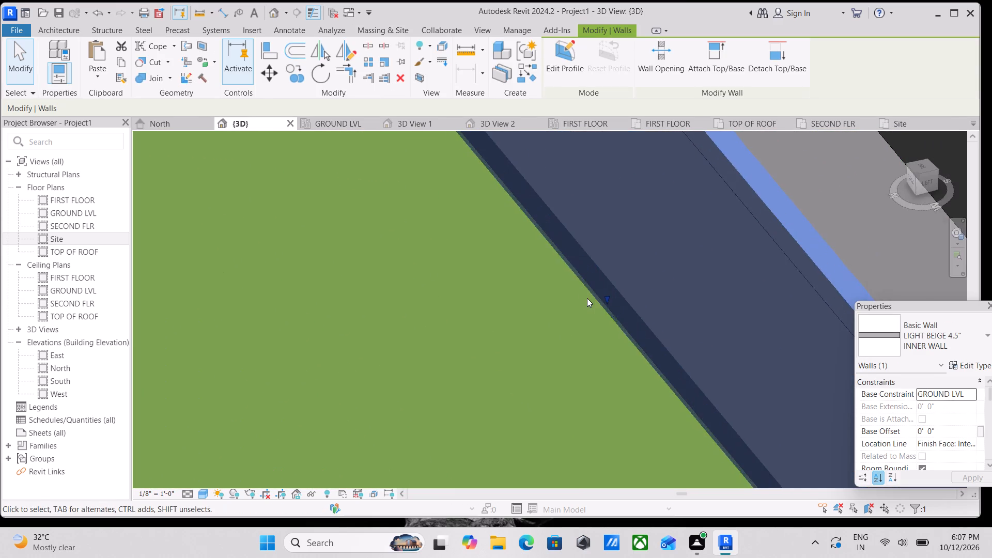
{"action": "scroll", "coordinate": [587, 298], "scroll_direction": "up", "scroll_amount": 10}
{"action": "left_click_drag", "start_coordinate": [630, 269], "coordinate": [627, 274]}
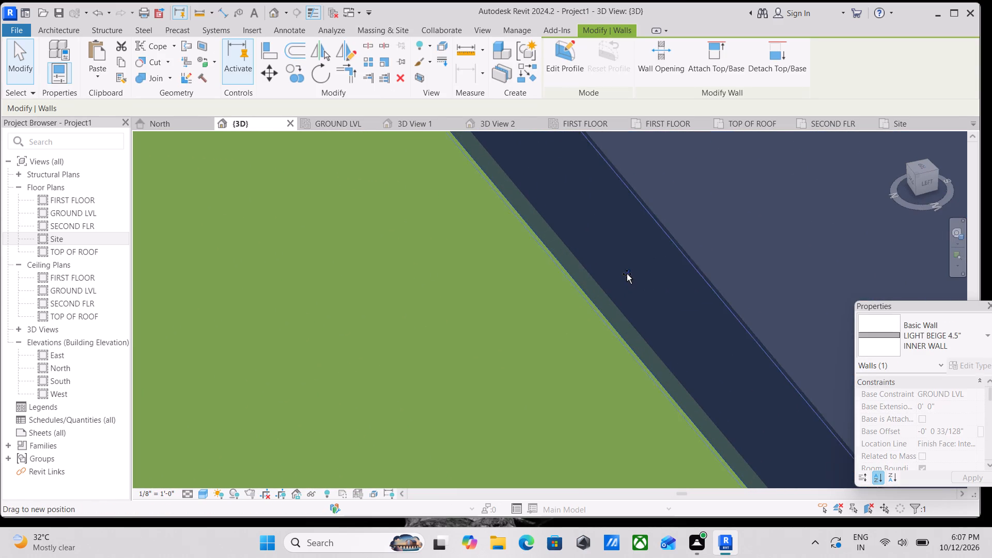
{"action": "left_click_drag", "start_coordinate": [627, 274], "coordinate": [596, 317]}
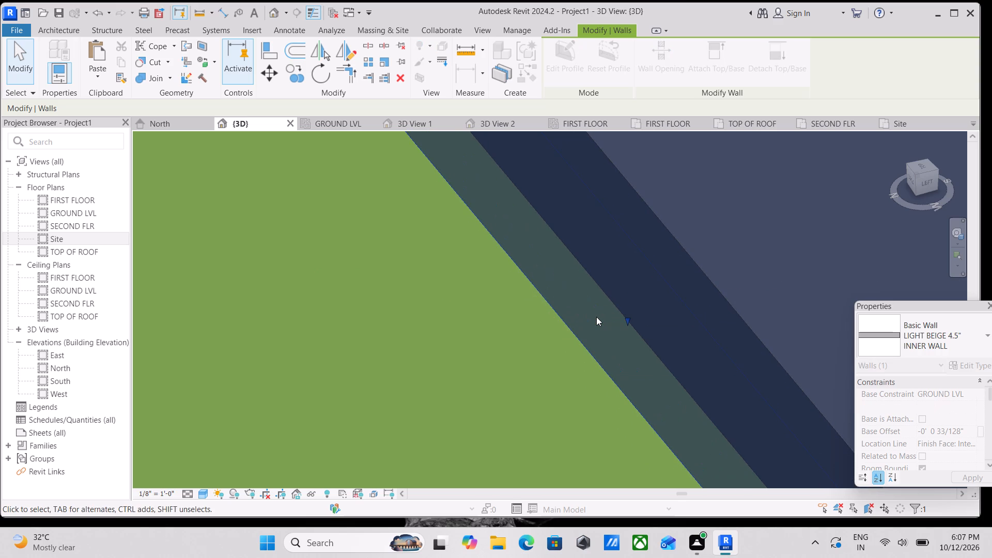
{"action": "scroll", "coordinate": [596, 317], "scroll_direction": "down", "scroll_amount": 9}
{"action": "key", "text": "Escape"}
Stretch the base of the 22' 10" front boundary wall segment on the gate's other side down into the grass.
{"action": "scroll", "coordinate": [596, 317], "scroll_direction": "down", "scroll_amount": 11}
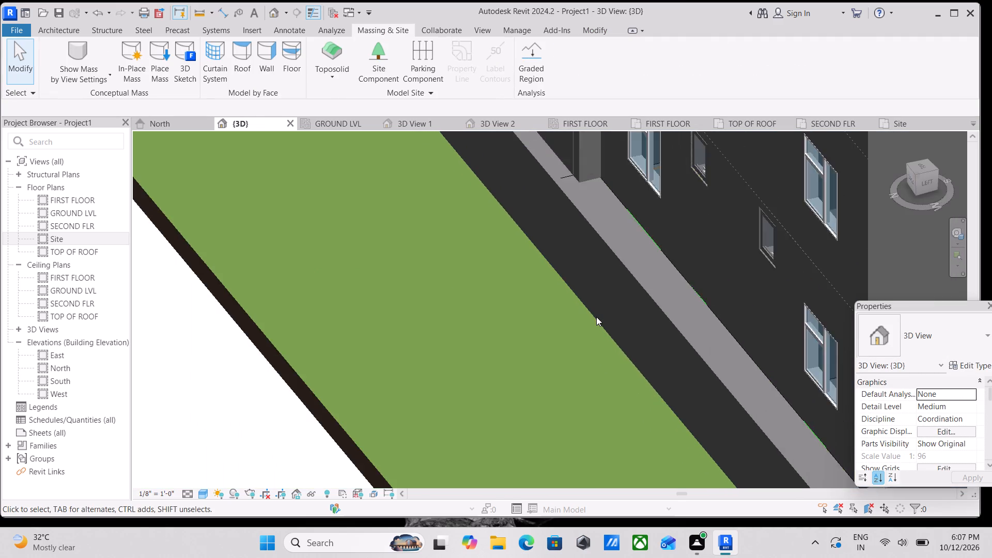
{"action": "scroll", "coordinate": [596, 317], "scroll_direction": "down", "scroll_amount": 10}
{"action": "middle_click_drag", "start_coordinate": [560, 328], "coordinate": [766, 272], "text": "shift"}
{"action": "scroll", "coordinate": [677, 275], "scroll_direction": "up", "scroll_amount": 9}
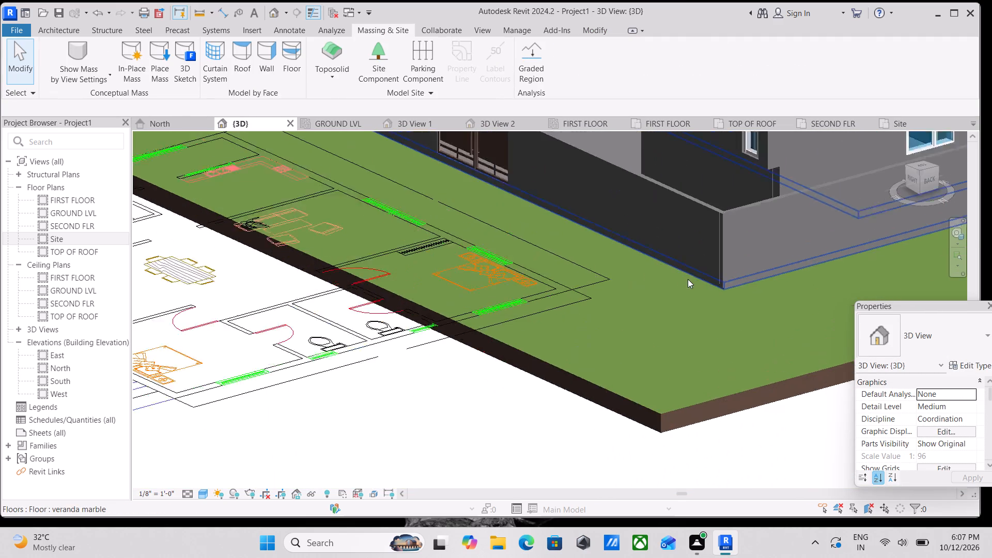
{"action": "scroll", "coordinate": [688, 279], "scroll_direction": "up", "scroll_amount": 4}
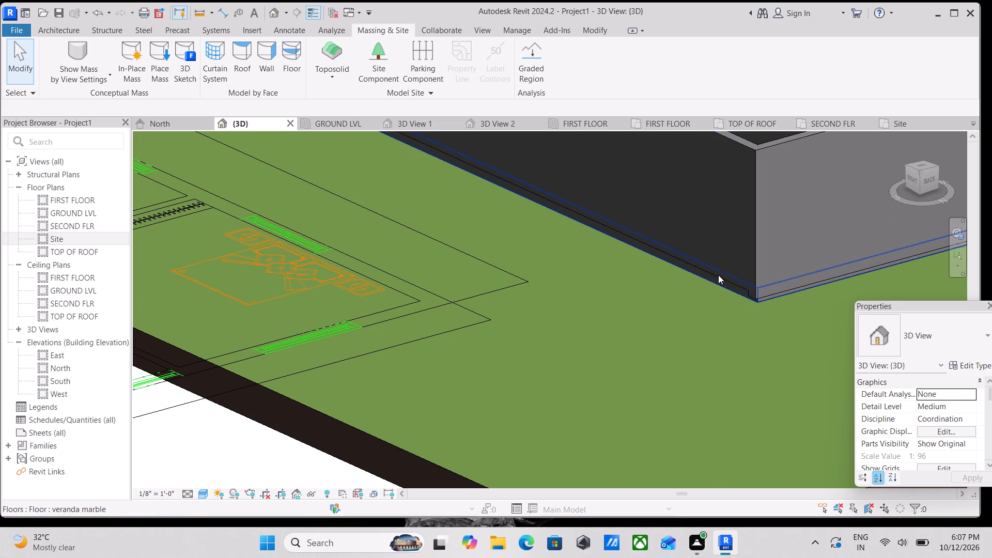
{"action": "left_click", "coordinate": [746, 142]}
{"action": "scroll", "coordinate": [579, 200], "scroll_direction": "up", "scroll_amount": 1}
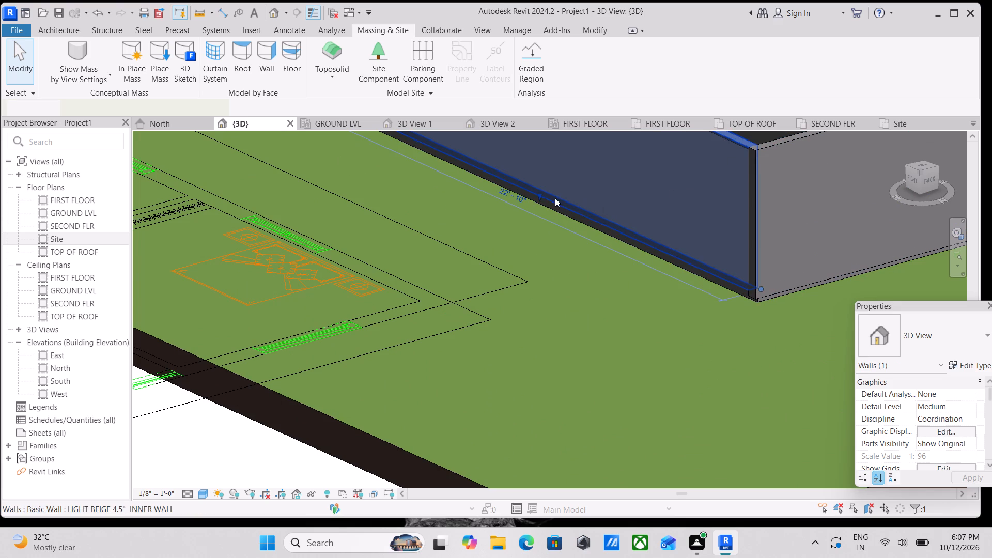
{"action": "scroll", "coordinate": [555, 198], "scroll_direction": "up", "scroll_amount": 8}
{"action": "left_click_drag", "start_coordinate": [530, 193], "coordinate": [523, 218]}
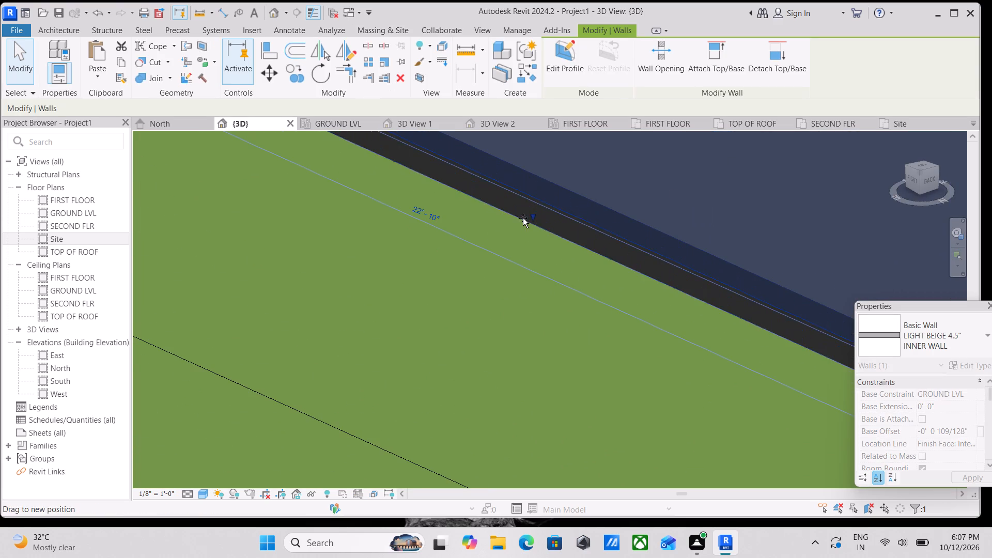
{"action": "left_click_drag", "start_coordinate": [523, 218], "coordinate": [517, 236]}
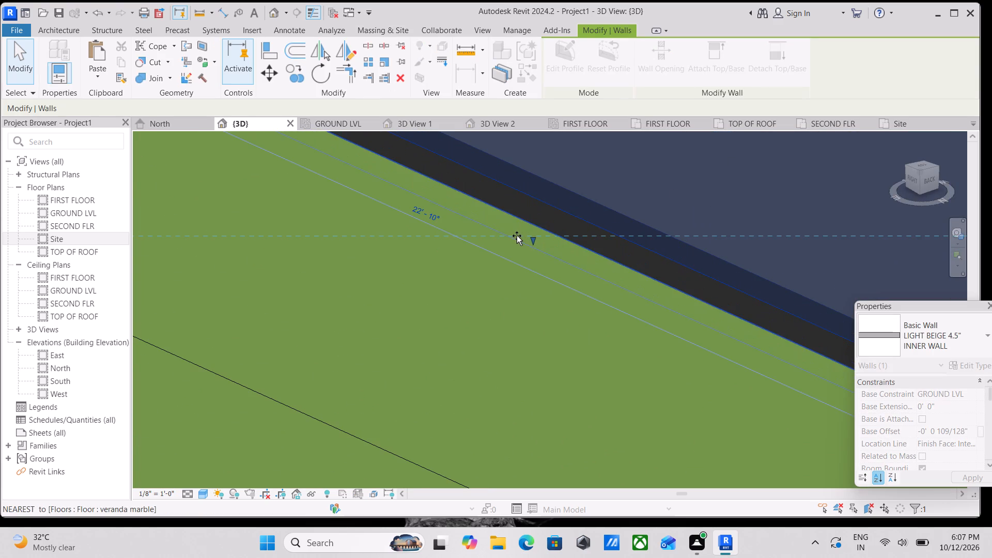
{"action": "scroll", "coordinate": [517, 235], "scroll_direction": "down", "scroll_amount": 10}
{"action": "key", "text": "Escape"}
{"action": "scroll", "coordinate": [517, 235], "scroll_direction": "down", "scroll_amount": 5}
{"action": "scroll", "coordinate": [478, 273], "scroll_direction": "down", "scroll_amount": 1}
{"action": "middle_click_drag", "start_coordinate": [478, 273], "coordinate": [517, 333]}
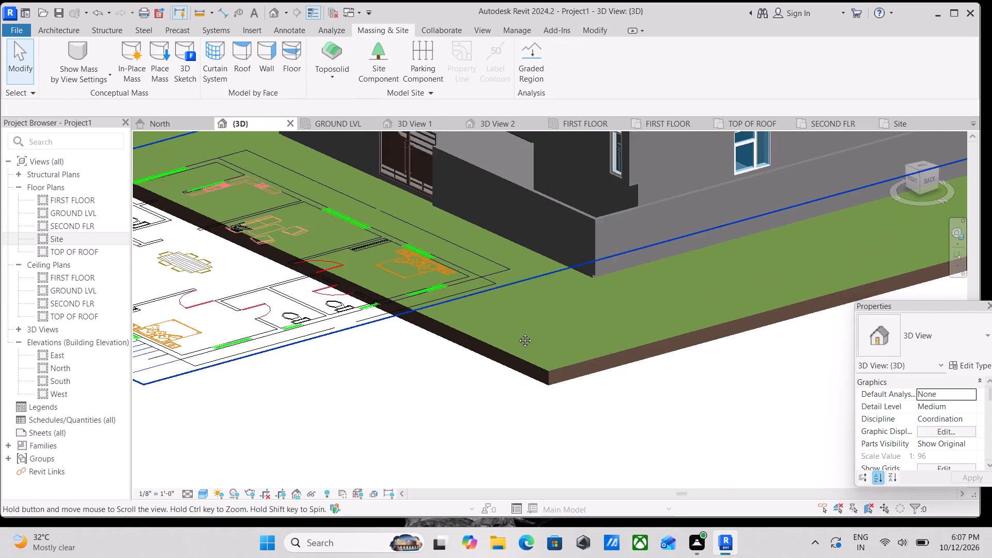
Examine the building's exterior from several sides, checking the gate, the boundary walls meeting the grass, and the windowed side elevation.
{"action": "middle_click_drag", "start_coordinate": [517, 333], "coordinate": [597, 422]}
{"action": "middle_click_drag", "start_coordinate": [458, 366], "coordinate": [490, 389]}
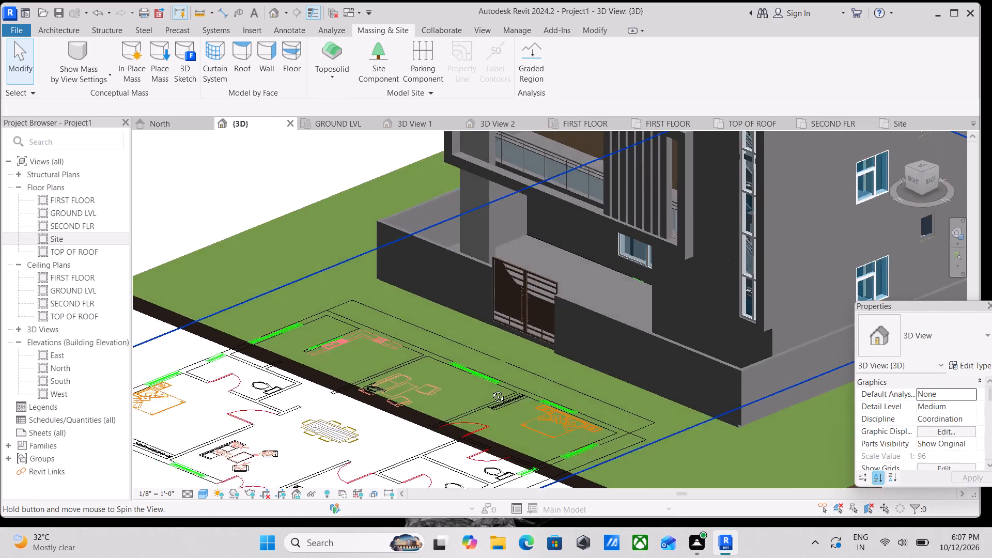
{"action": "middle_click_drag", "start_coordinate": [490, 389], "coordinate": [604, 409]}
{"action": "scroll", "coordinate": [507, 361], "scroll_direction": "up", "scroll_amount": 3}
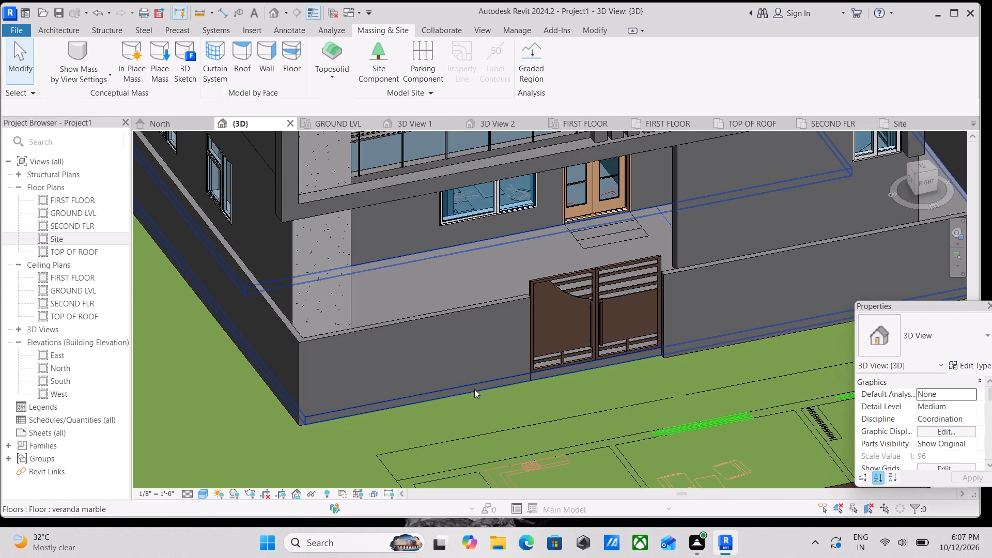
{"action": "left_click", "coordinate": [473, 387]}
{"action": "scroll", "coordinate": [504, 386], "scroll_direction": "down", "scroll_amount": 4}
{"action": "key", "text": "Escape"}
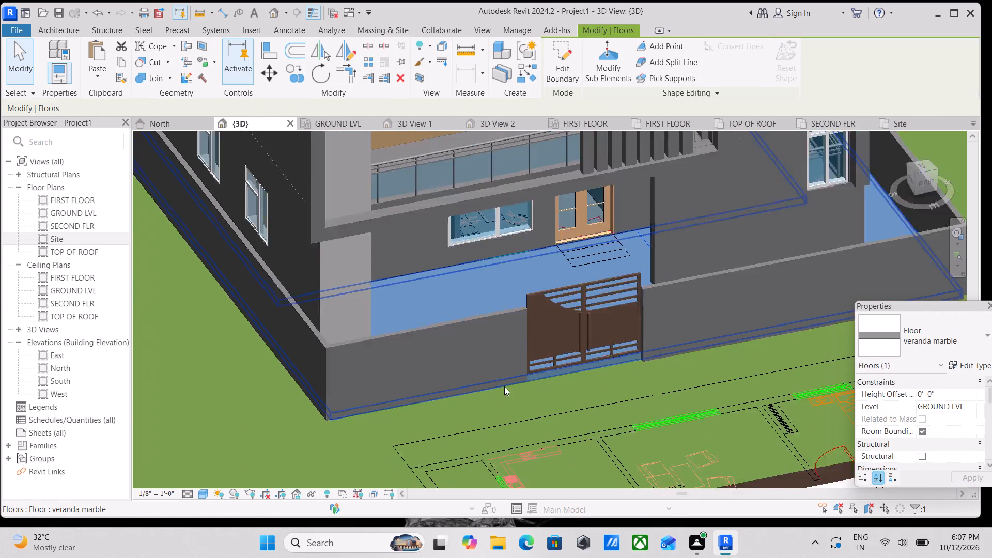
{"action": "key", "text": "Escape"}
{"action": "scroll", "coordinate": [574, 352], "scroll_direction": "down", "scroll_amount": 4}
{"action": "middle_click_drag", "start_coordinate": [581, 359], "coordinate": [533, 366]}
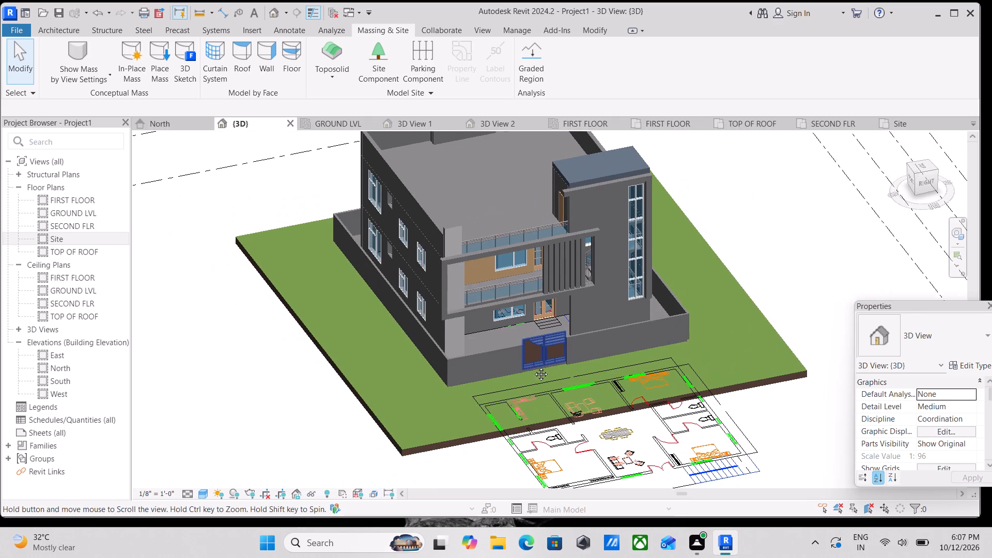
{"action": "middle_click_drag", "start_coordinate": [533, 366], "coordinate": [498, 369]}
{"action": "scroll", "coordinate": [498, 369], "scroll_direction": "up", "scroll_amount": 4}
{"action": "scroll", "coordinate": [498, 369], "scroll_direction": "down", "scroll_amount": 1}
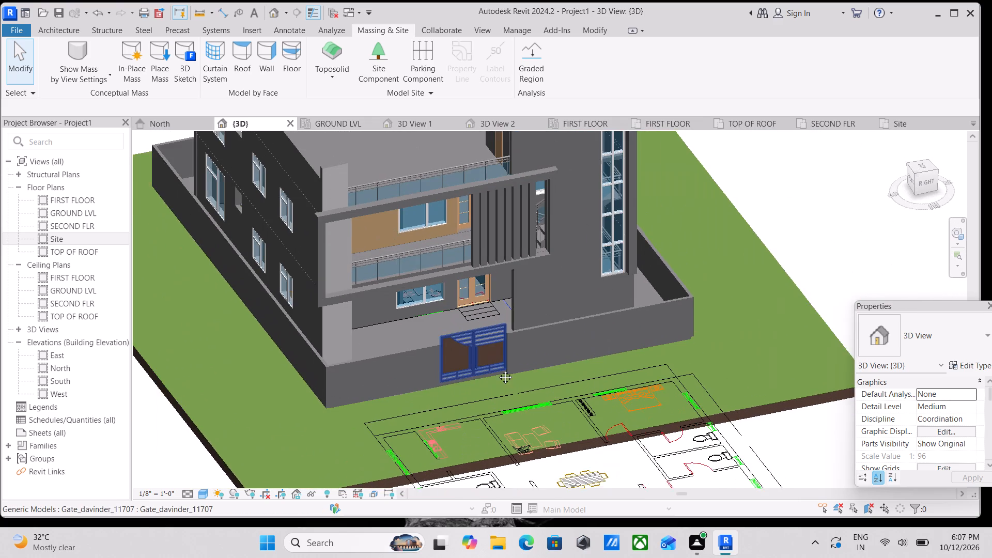
{"action": "middle_click_drag", "start_coordinate": [498, 369], "coordinate": [549, 417]}
{"action": "middle_click_drag", "start_coordinate": [431, 386], "coordinate": [444, 388], "text": "shift"}
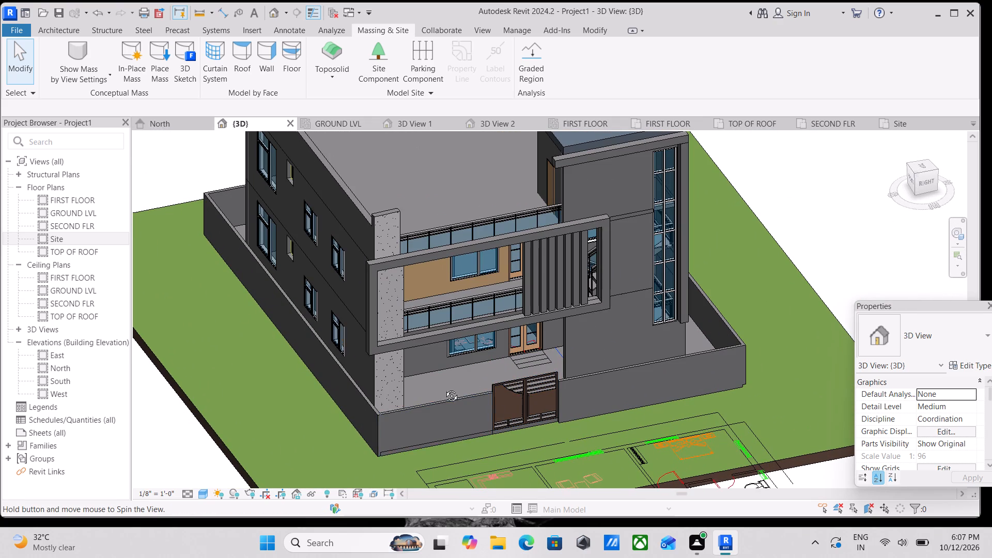
{"action": "middle_click_drag", "start_coordinate": [444, 388], "coordinate": [664, 298], "text": "shift"}
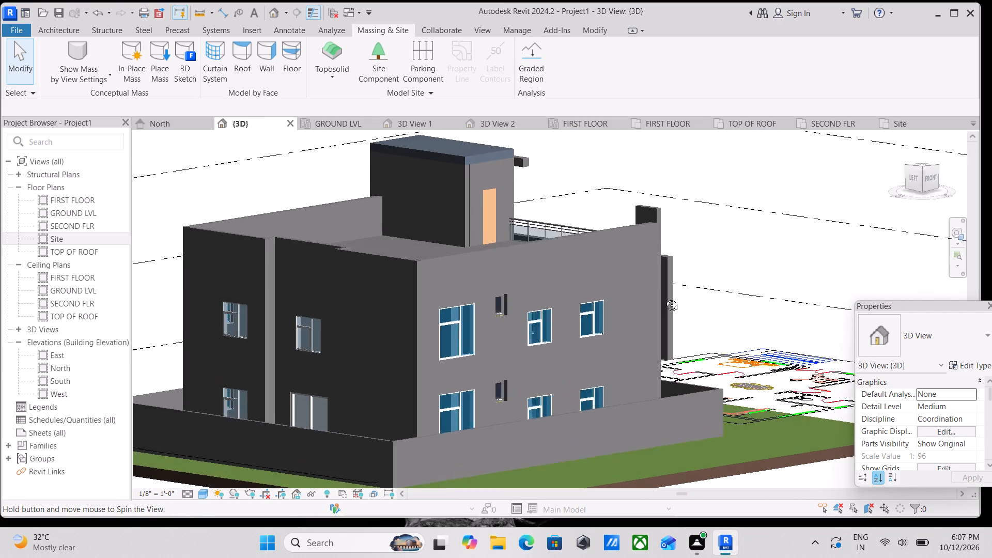
{"action": "middle_click_drag", "start_coordinate": [664, 298], "coordinate": [571, 354], "text": "shift"}
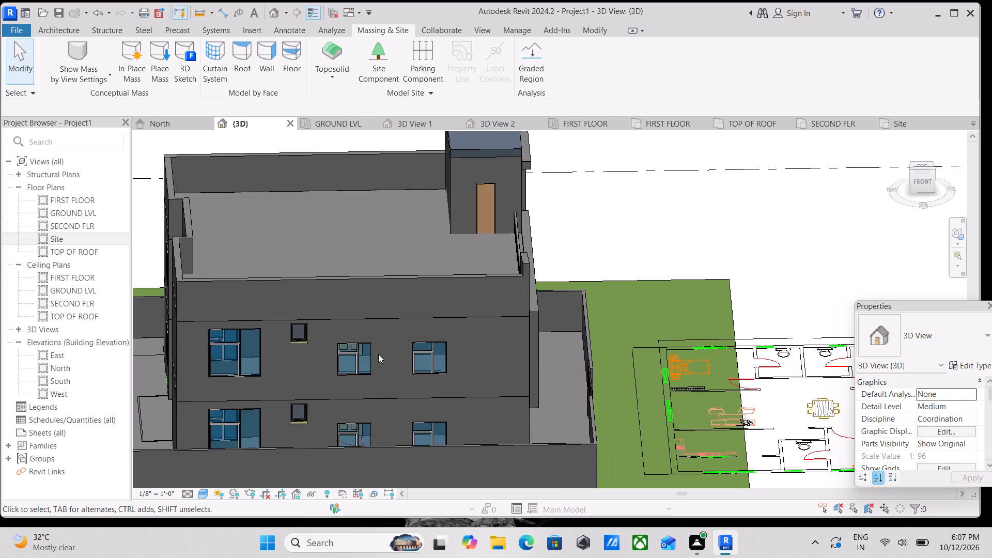
Start an in-place component in the Generic Models category for the side wall with the paired windows, accepting the default name.
{"action": "scroll", "coordinate": [378, 354], "scroll_direction": "up", "scroll_amount": 2}
{"action": "middle_click_drag", "start_coordinate": [380, 343], "coordinate": [390, 298], "text": "shift"}
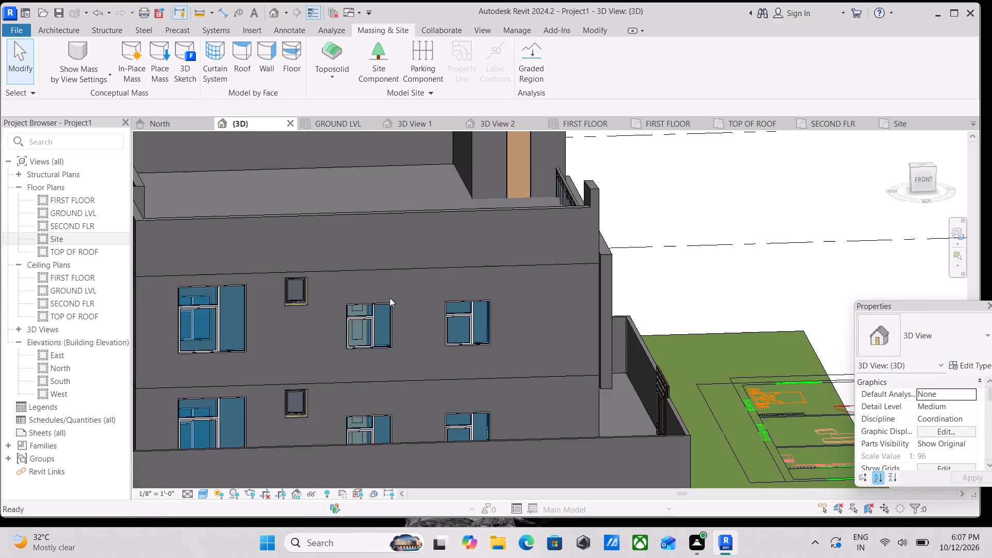
{"action": "scroll", "coordinate": [381, 308], "scroll_direction": "up", "scroll_amount": 2}
{"action": "scroll", "coordinate": [381, 309], "scroll_direction": "down", "scroll_amount": 1}
{"action": "middle_click_drag", "start_coordinate": [381, 309], "coordinate": [394, 305]}
{"action": "scroll", "coordinate": [393, 306], "scroll_direction": "down", "scroll_amount": 1}
{"action": "middle_click_drag", "start_coordinate": [393, 306], "coordinate": [423, 286]}
{"action": "scroll", "coordinate": [402, 293], "scroll_direction": "up", "scroll_amount": 5}
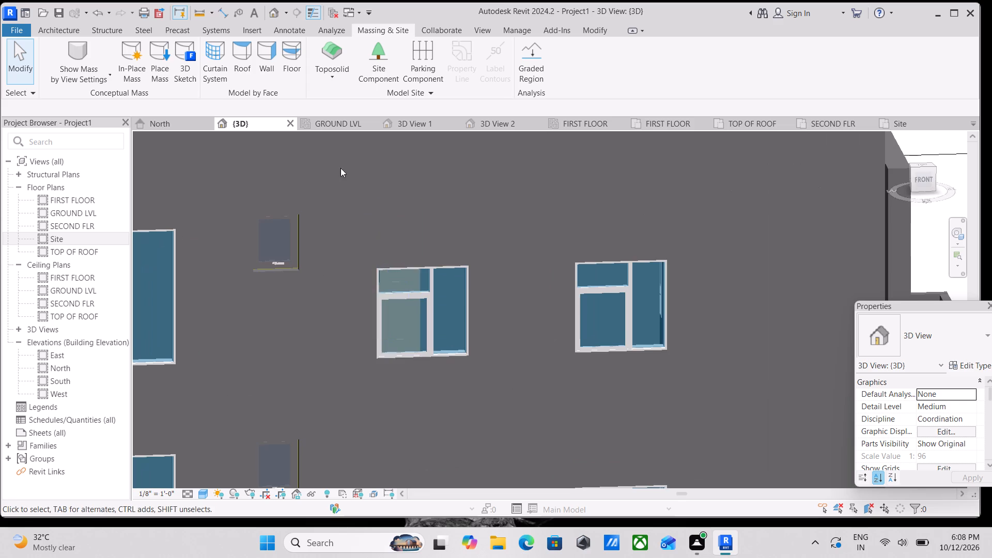
{"action": "left_click", "coordinate": [70, 31]}
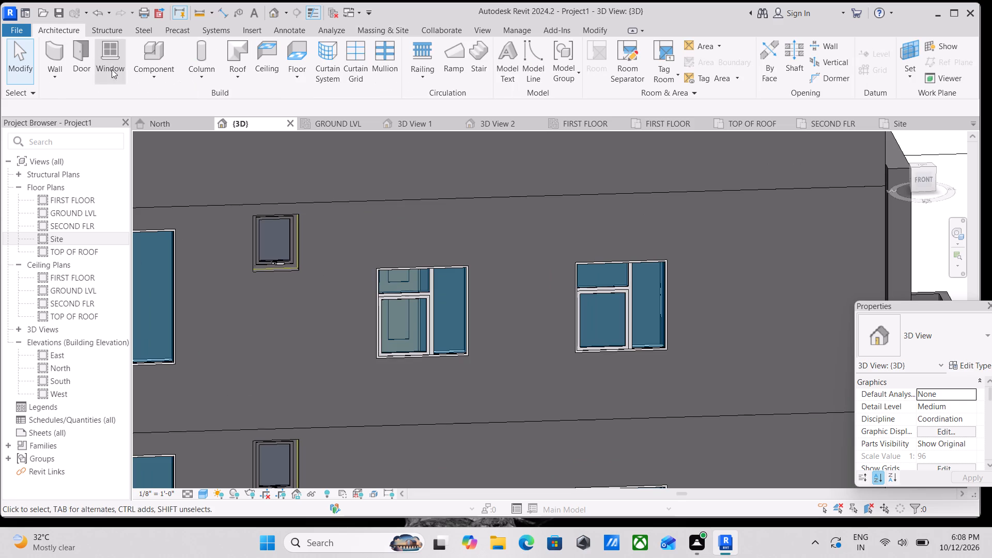
{"action": "left_click", "coordinate": [162, 80]}
{"action": "left_click", "coordinate": [162, 135]}
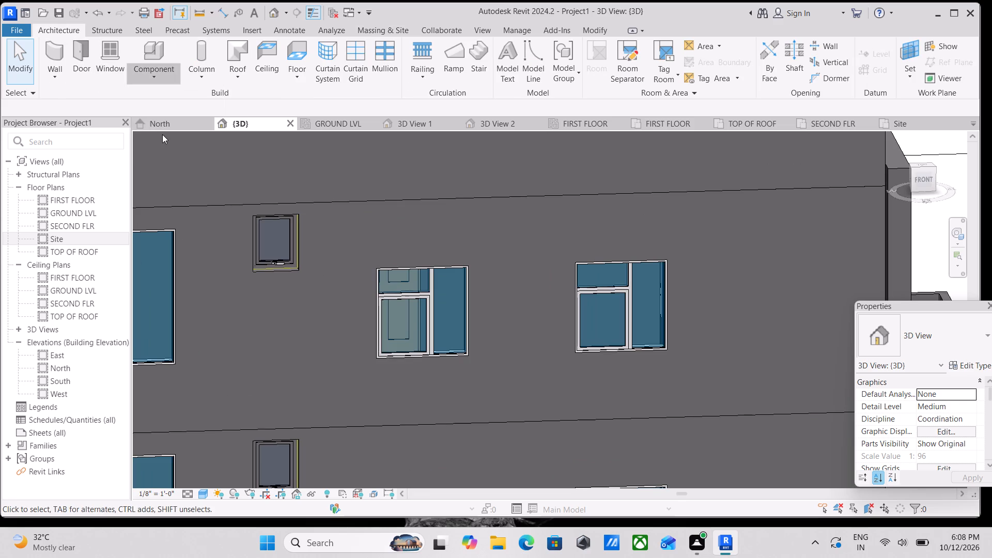
{"action": "scroll", "coordinate": [484, 219], "scroll_direction": "down", "scroll_amount": 2}
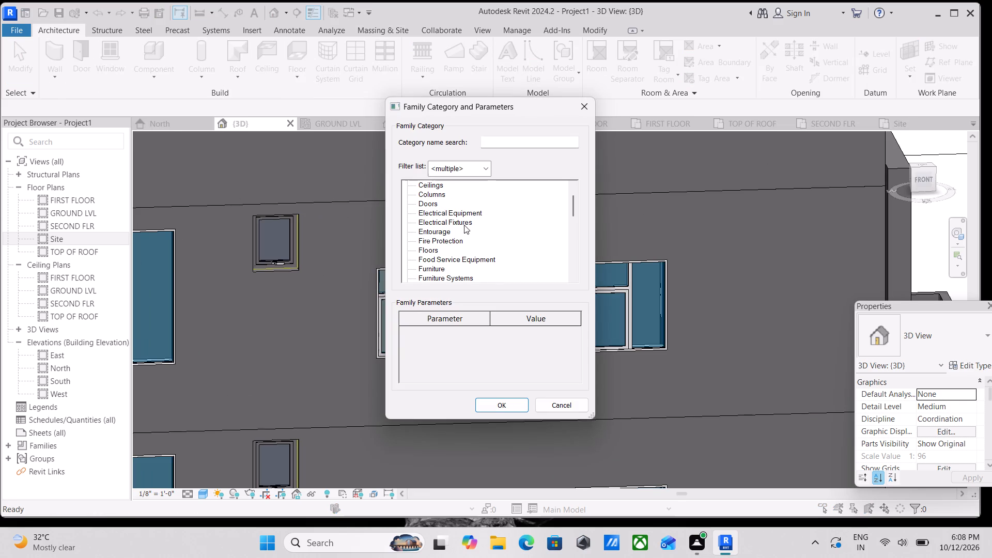
{"action": "scroll", "coordinate": [418, 228], "scroll_direction": "down", "scroll_amount": 3}
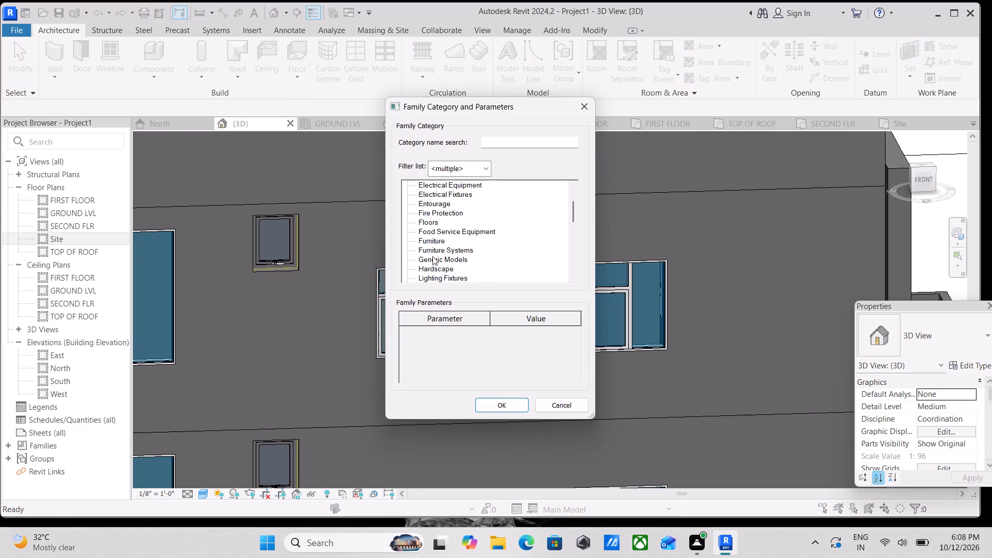
{"action": "left_click", "coordinate": [432, 256]}
{"action": "left_click", "coordinate": [507, 406]}
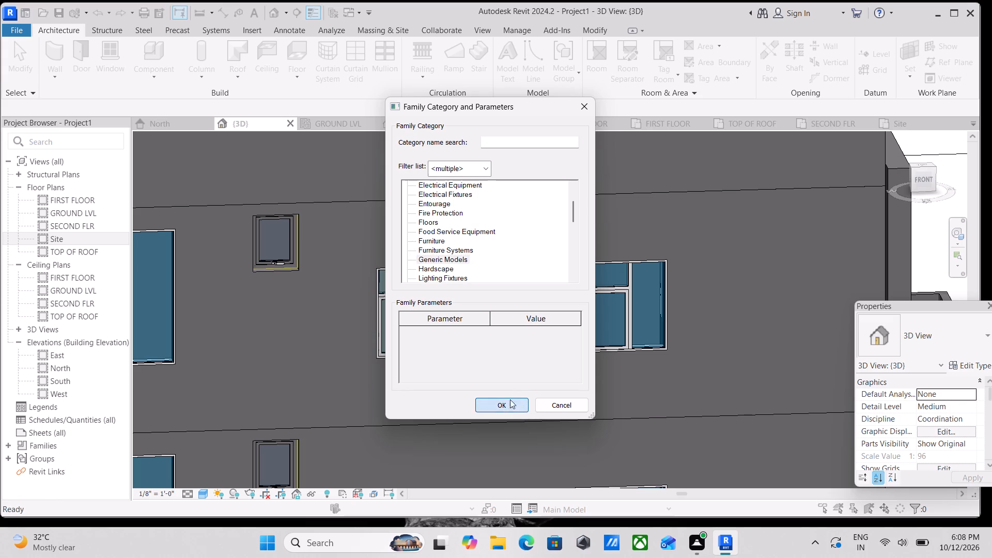
{"action": "left_click", "coordinate": [488, 289]}
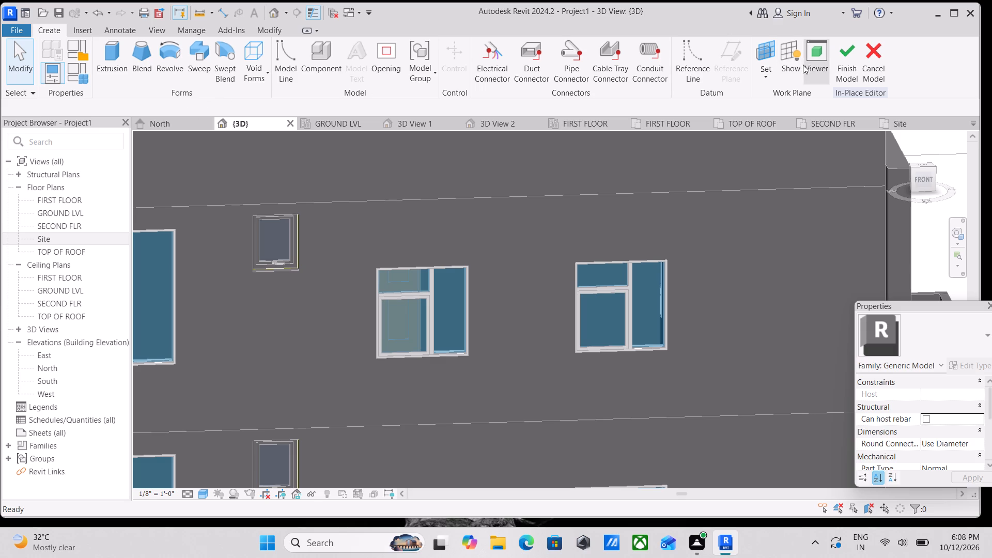
Set the outer wall face above the upper-floor windows as the work plane and start an extrusion on it.
{"action": "left_click", "coordinate": [765, 71]}
{"action": "left_click", "coordinate": [766, 127]}
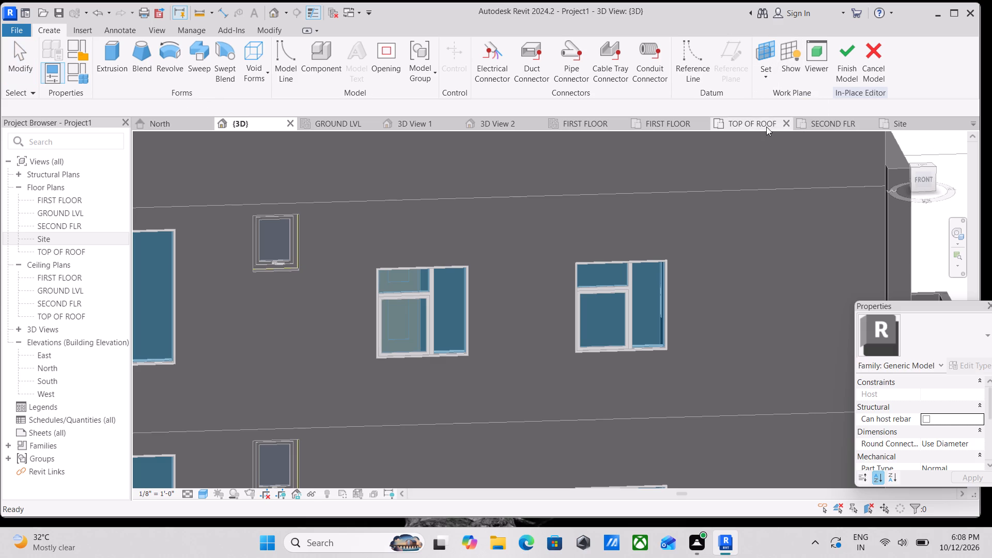
{"action": "scroll", "coordinate": [376, 261], "scroll_direction": "down", "scroll_amount": 1}
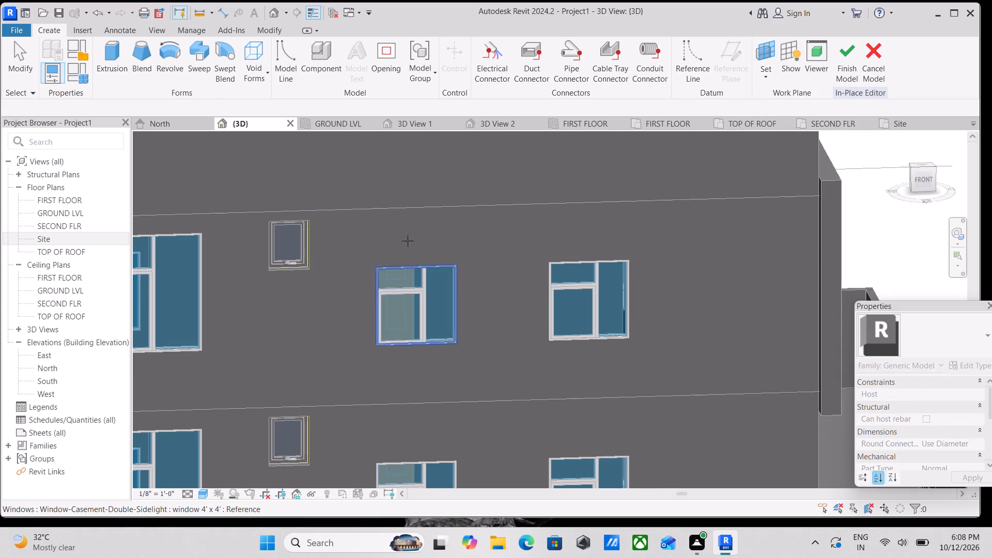
{"action": "left_click", "coordinate": [422, 210]}
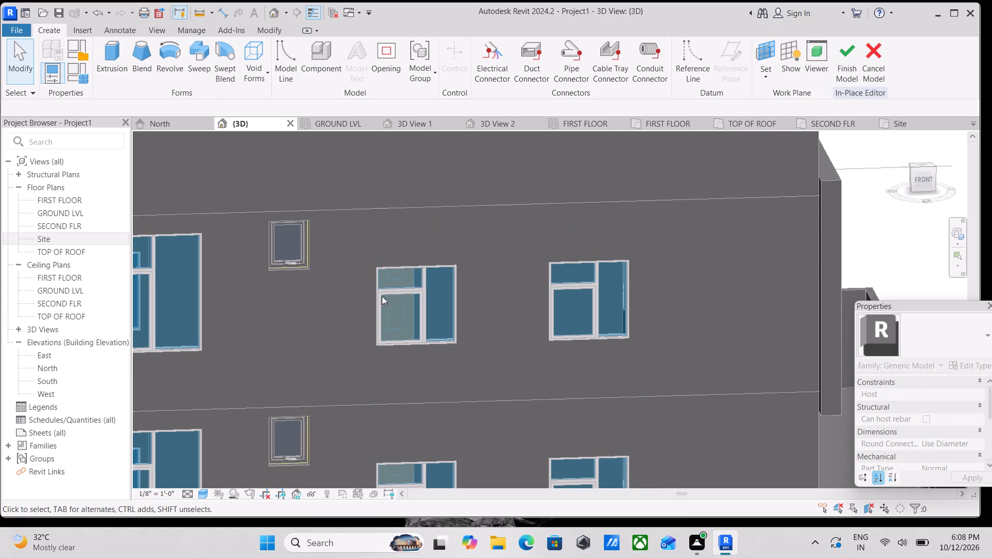
{"action": "left_click", "coordinate": [114, 49]}
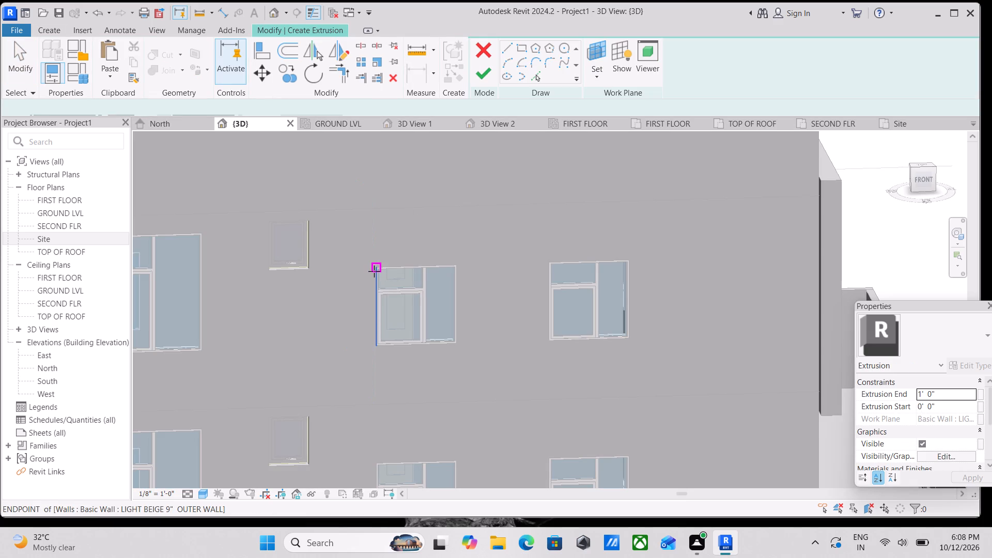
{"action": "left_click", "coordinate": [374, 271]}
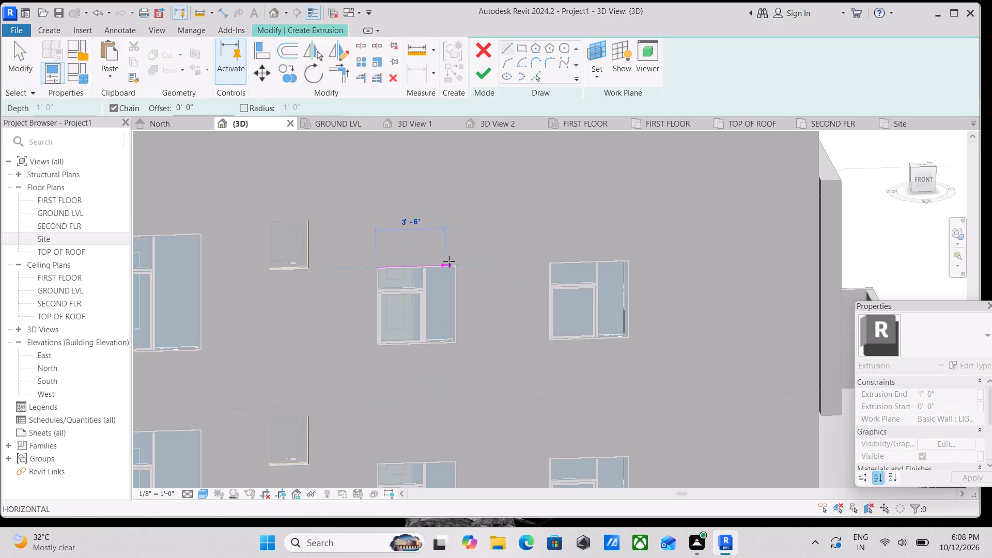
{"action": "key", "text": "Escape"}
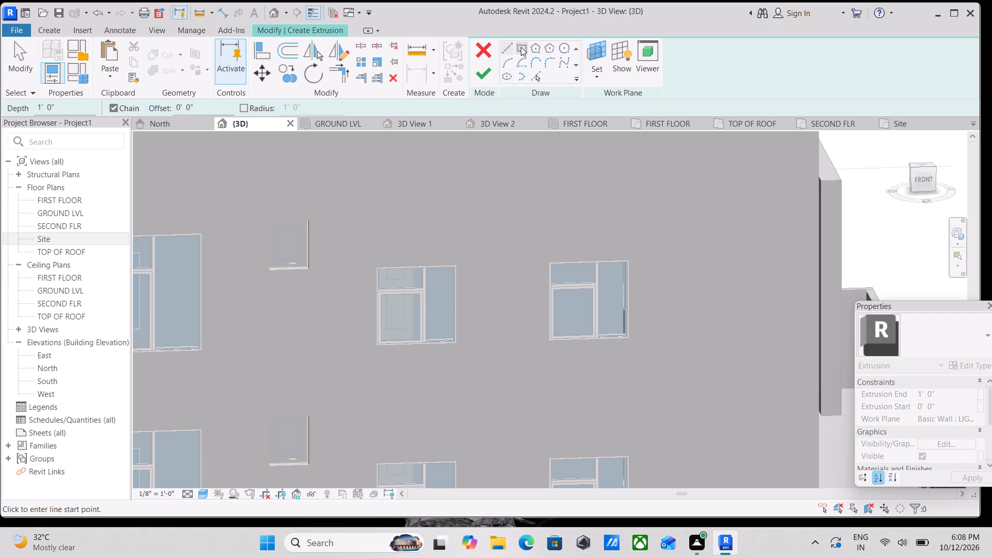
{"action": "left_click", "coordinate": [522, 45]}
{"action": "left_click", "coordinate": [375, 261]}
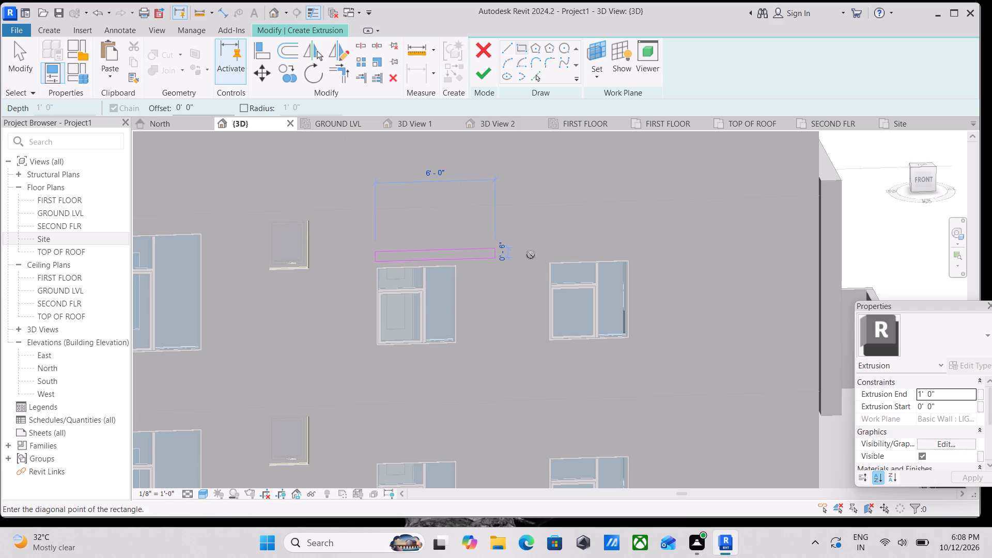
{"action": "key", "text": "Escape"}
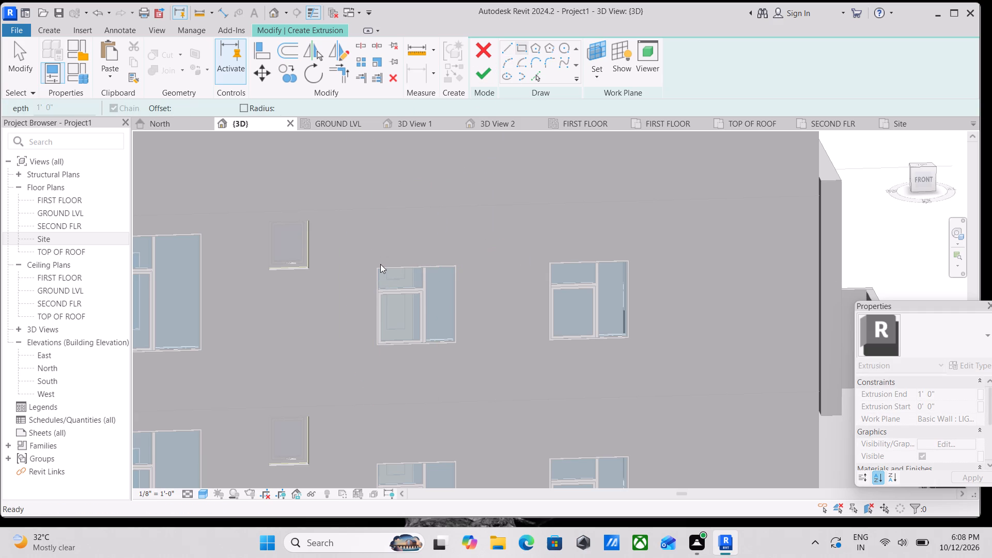
Extrude a rectangle about 12' 7" long and 6" high, directly above the two adjacent upper-floor windows, to a depth of 1' 0".
{"action": "scroll", "coordinate": [380, 264], "scroll_direction": "up", "scroll_amount": 2}
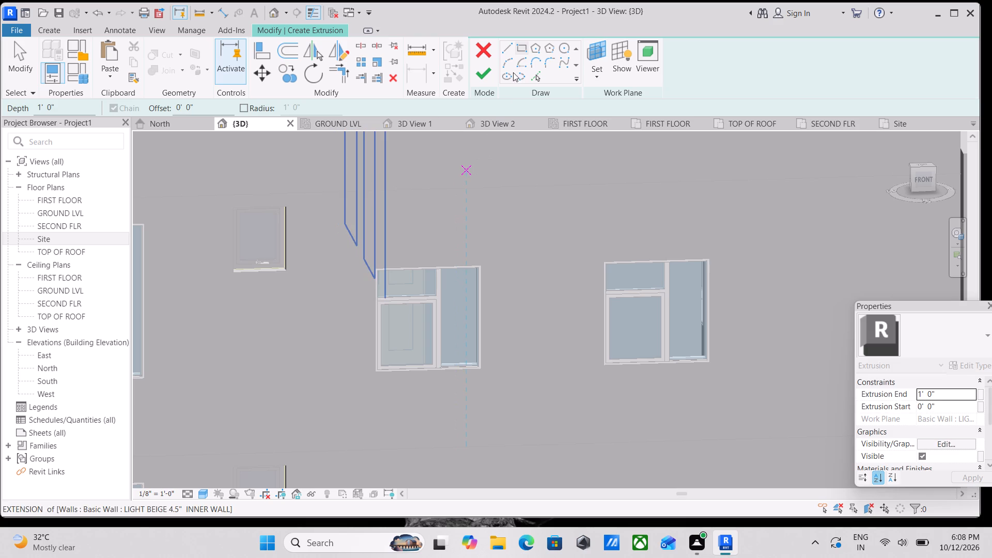
{"action": "left_click", "coordinate": [520, 44]}
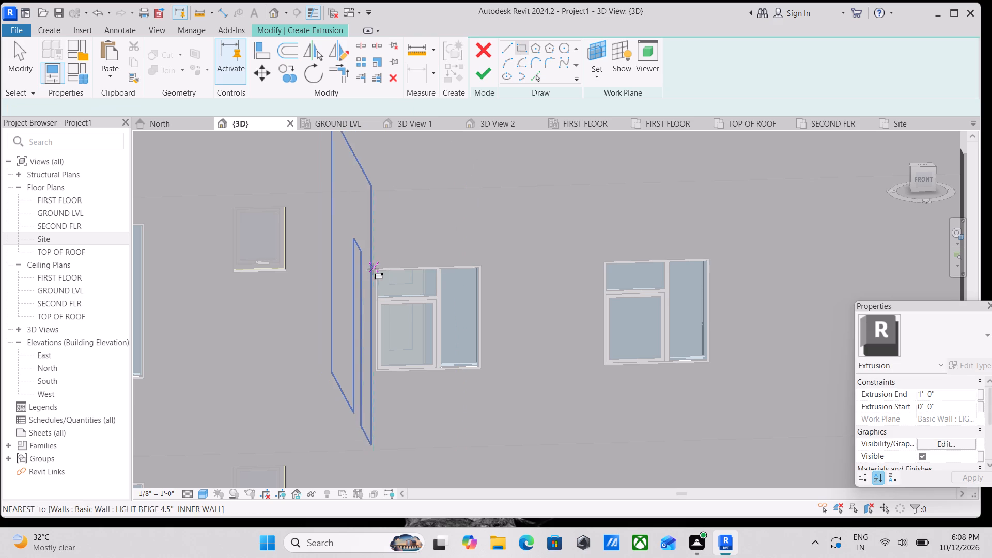
{"action": "left_click", "coordinate": [375, 271]}
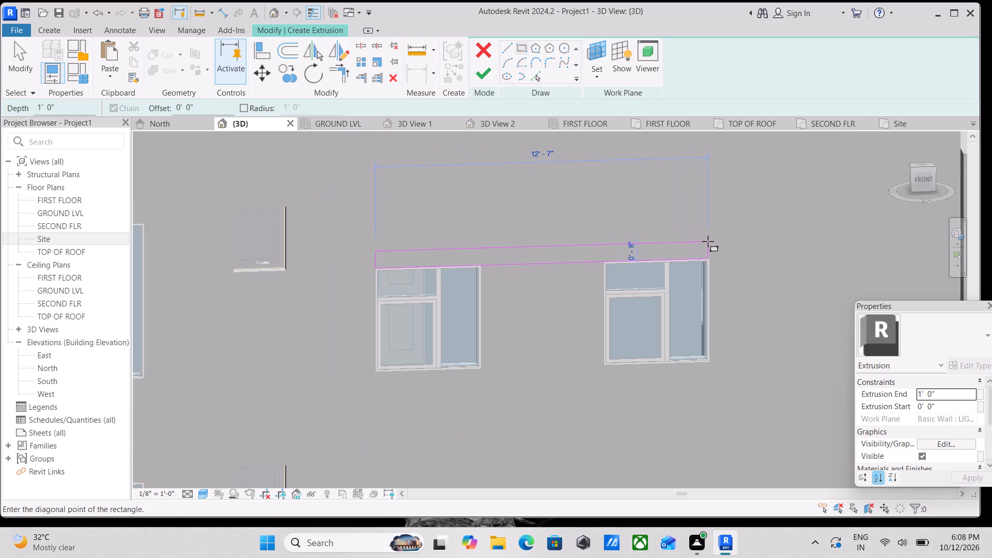
{"action": "scroll", "coordinate": [708, 242], "scroll_direction": "up", "scroll_amount": 6}
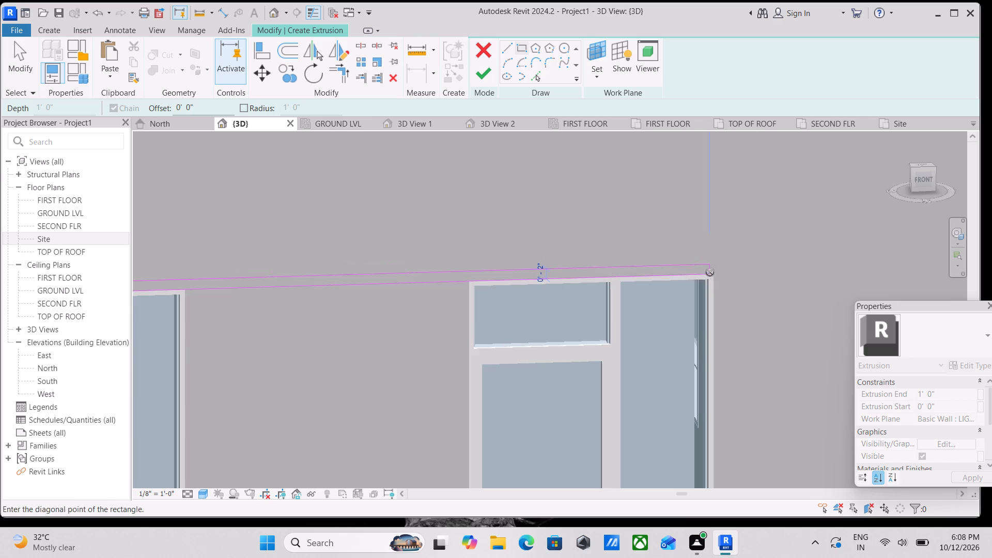
{"action": "left_click", "coordinate": [708, 243]}
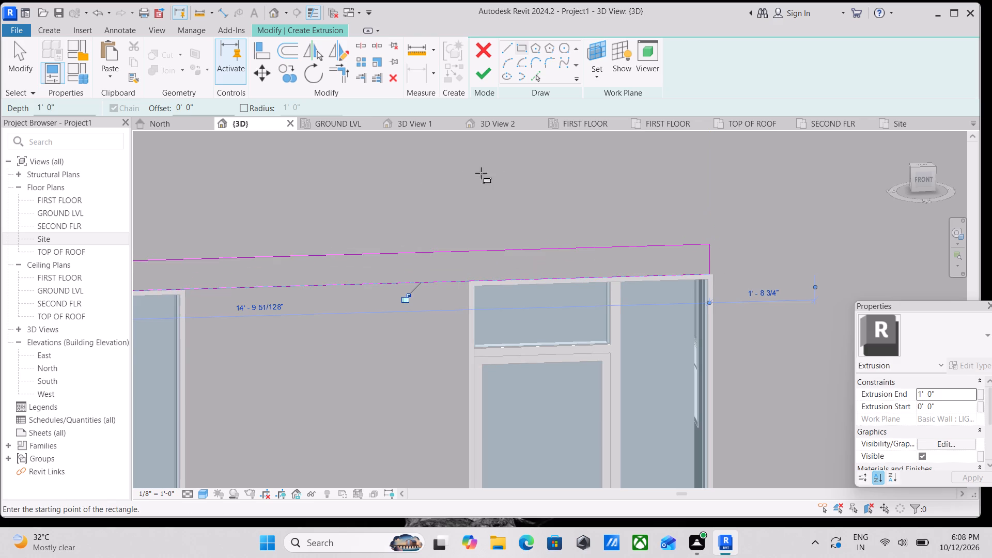
{"action": "scroll", "coordinate": [401, 184], "scroll_direction": "down", "scroll_amount": 5}
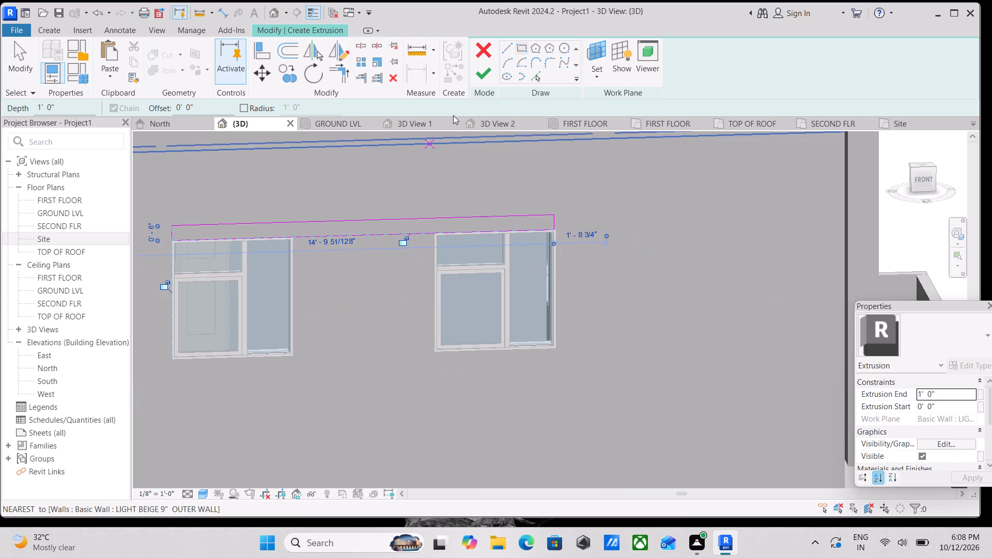
{"action": "left_click", "coordinate": [477, 78]}
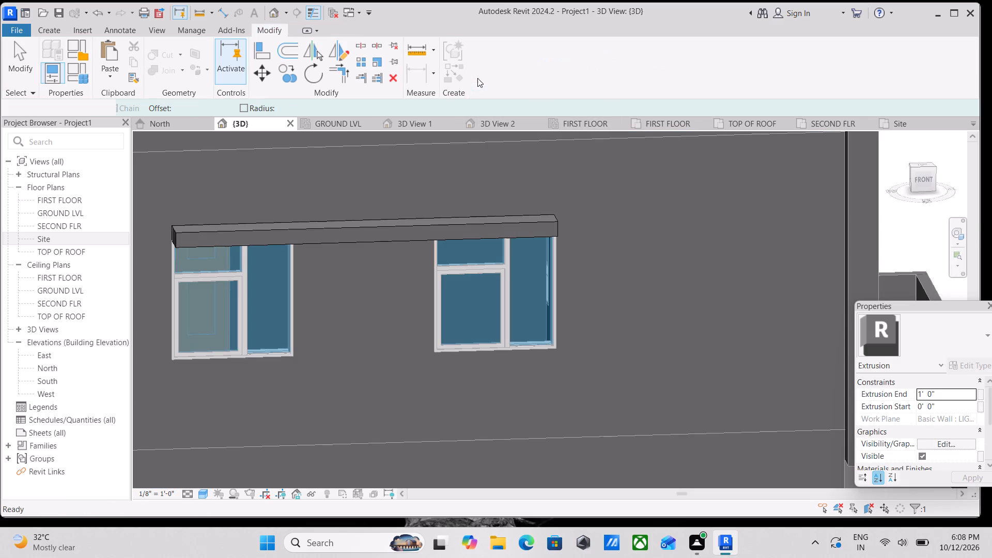
Stretch the window shade's end nearest the small ventilator window slightly past the adjacent window's outer edge.
{"action": "scroll", "coordinate": [476, 105], "scroll_direction": "down", "scroll_amount": 4}
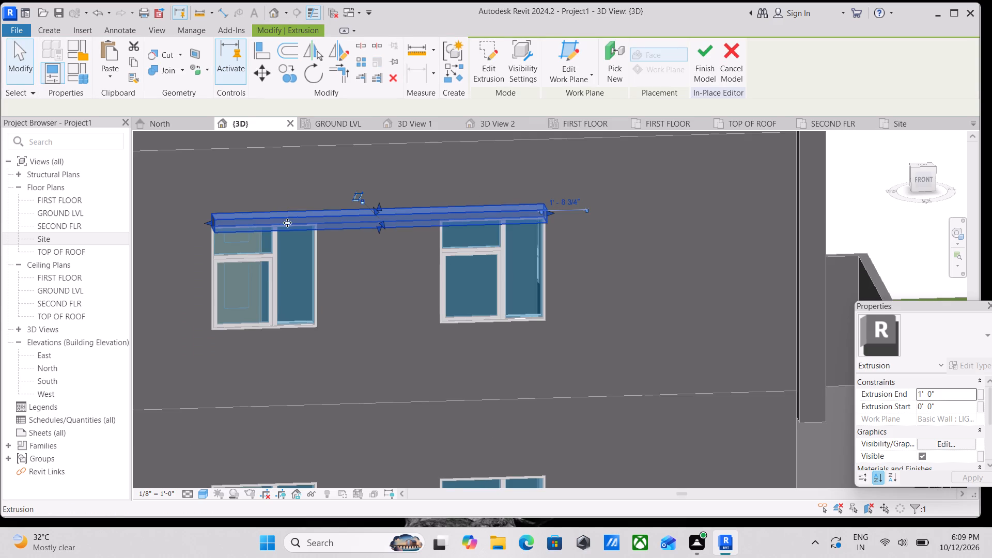
{"action": "scroll", "coordinate": [291, 223], "scroll_direction": "down", "scroll_amount": 2}
{"action": "middle_click_drag", "start_coordinate": [338, 270], "coordinate": [439, 282]}
{"action": "scroll", "coordinate": [446, 278], "scroll_direction": "up", "scroll_amount": 1}
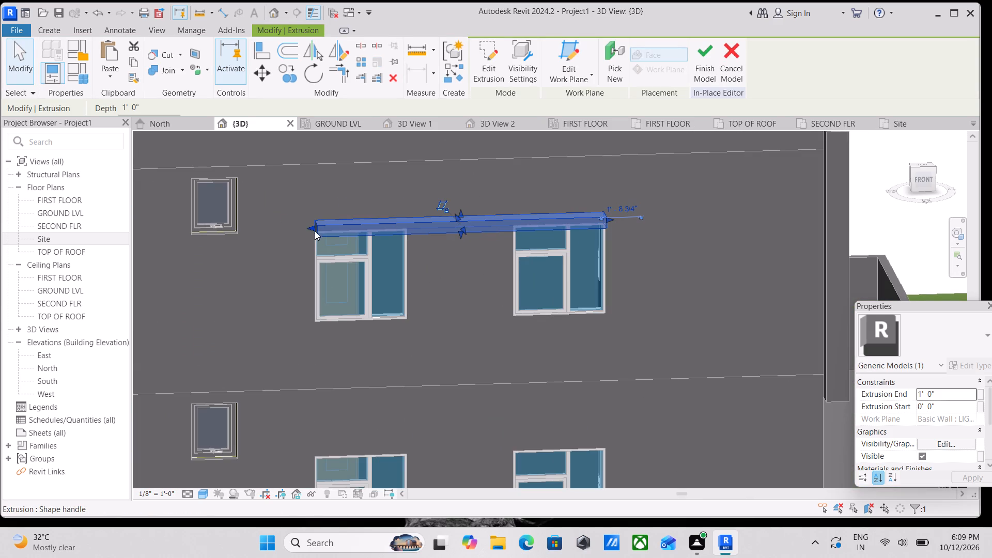
{"action": "left_click_drag", "start_coordinate": [311, 227], "coordinate": [294, 226]}
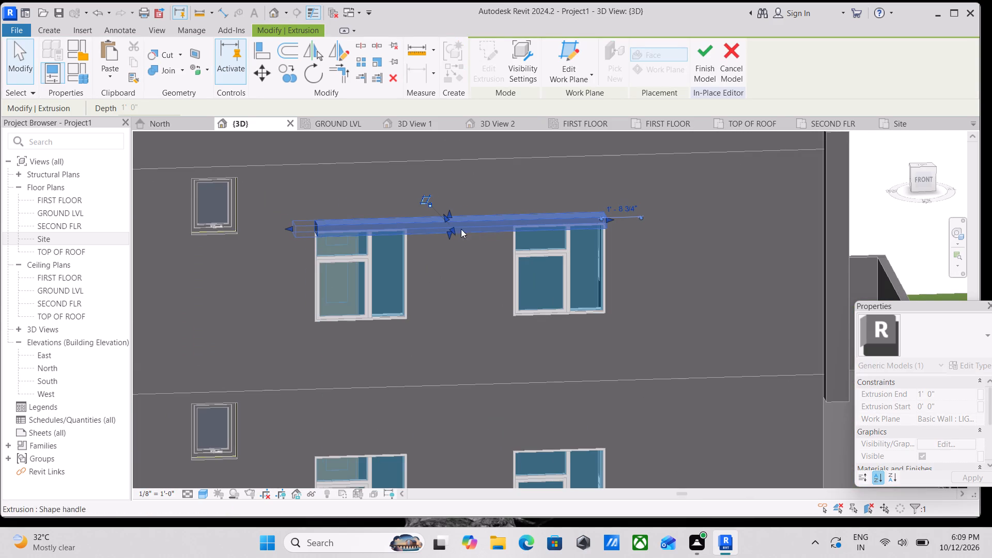
{"action": "scroll", "coordinate": [521, 232], "scroll_direction": "down", "scroll_amount": 1}
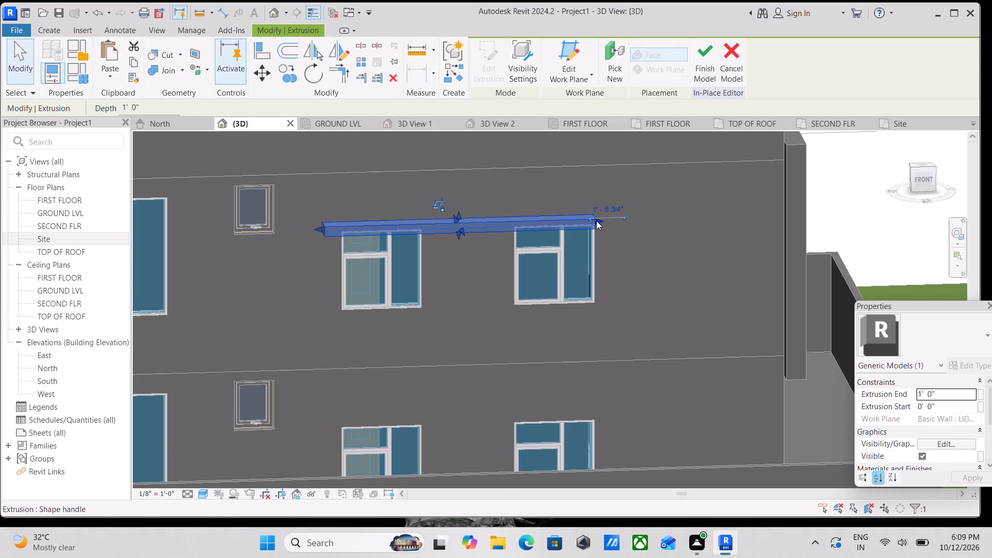
Stretch the shade's end farthest from the ventilator slightly past the adjacent window's outer edge and finish the in-place model.
{"action": "left_click_drag", "start_coordinate": [596, 221], "coordinate": [605, 220]}
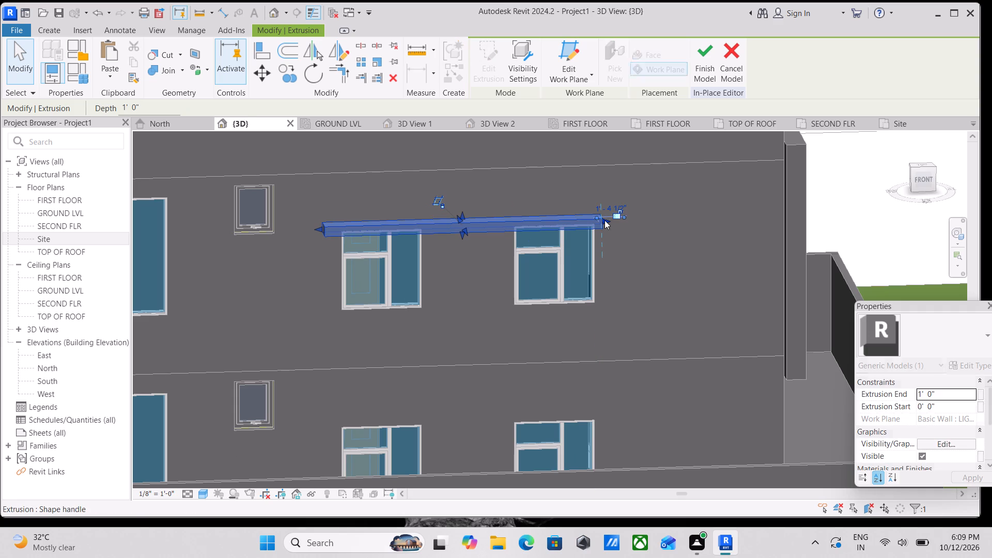
{"action": "left_click", "coordinate": [708, 49]}
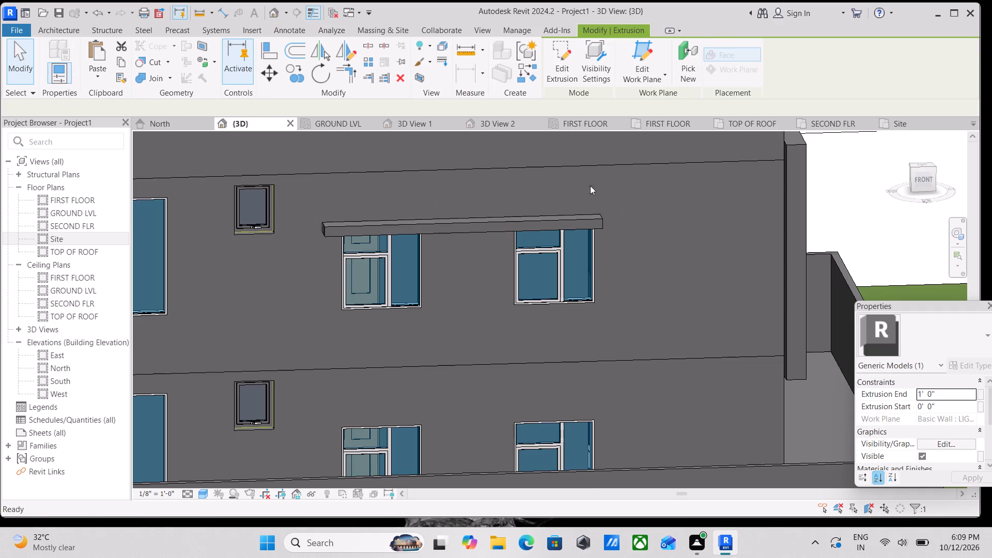
Copy the upper-floor window shade straight down to just above the two matching lower-floor windows, working in the front view.
{"action": "middle_click_drag", "start_coordinate": [545, 165], "coordinate": [548, 111]}
{"action": "scroll", "coordinate": [607, 137], "scroll_direction": "down", "scroll_amount": 3}
{"action": "scroll", "coordinate": [735, 158], "scroll_direction": "down", "scroll_amount": 3}
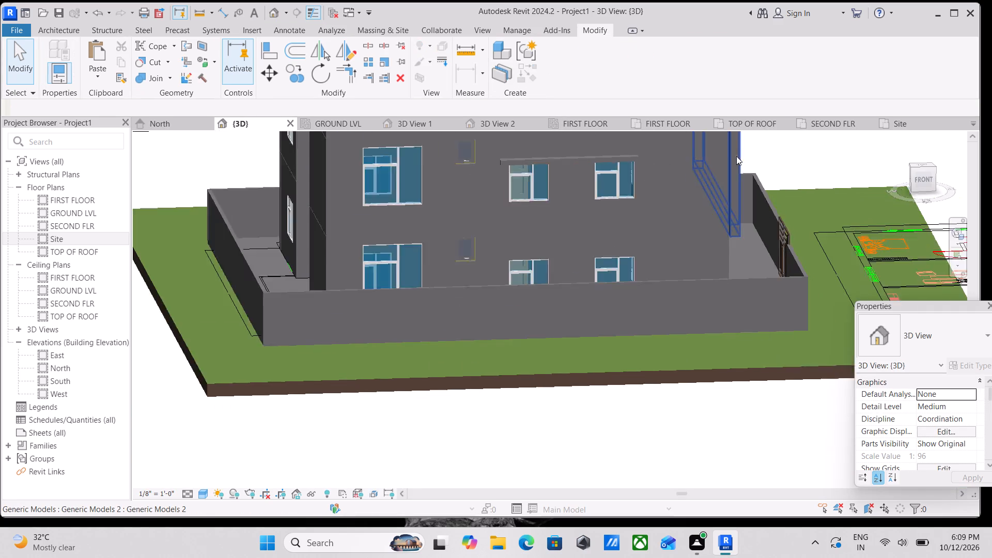
{"action": "left_click", "coordinate": [923, 178]}
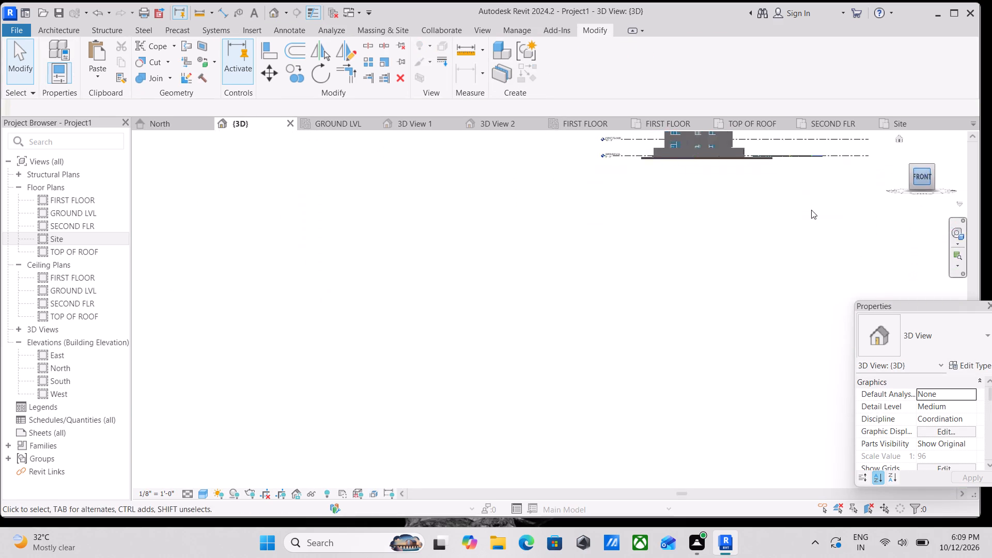
{"action": "scroll", "coordinate": [574, 242], "scroll_direction": "up", "scroll_amount": 4}
{"action": "scroll", "coordinate": [512, 282], "scroll_direction": "up", "scroll_amount": 5}
{"action": "scroll", "coordinate": [507, 336], "scroll_direction": "up", "scroll_amount": 6}
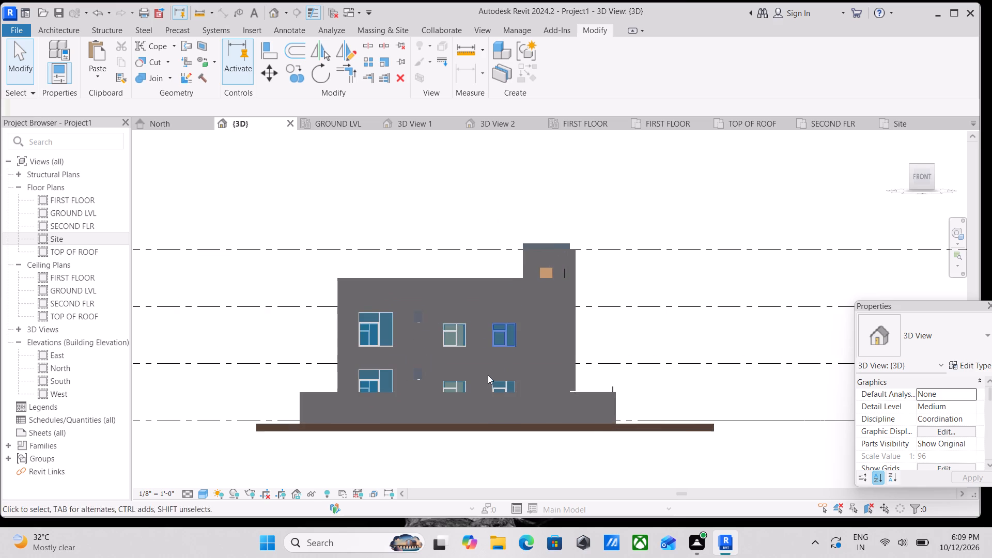
{"action": "scroll", "coordinate": [488, 375], "scroll_direction": "up", "scroll_amount": 3}
{"action": "left_click", "coordinate": [435, 231]}
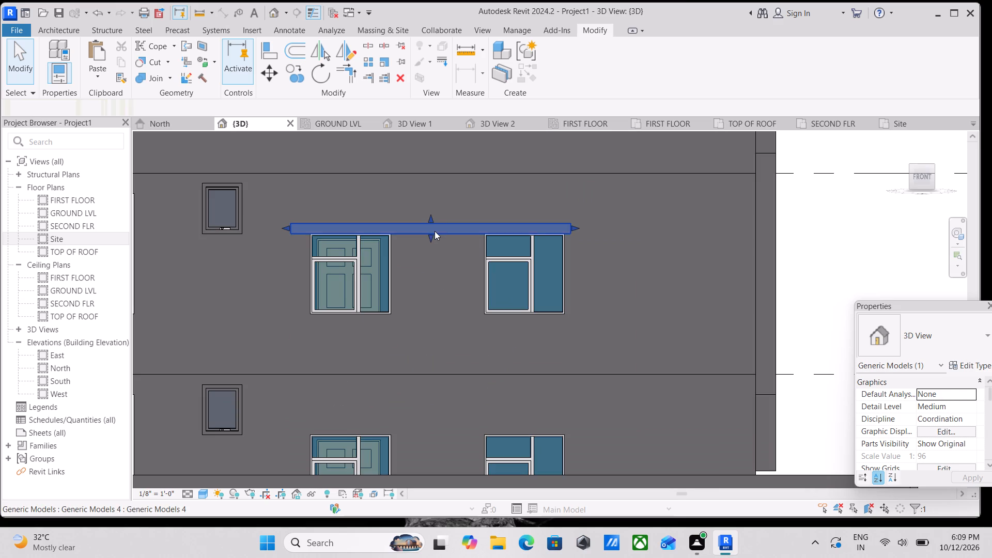
{"action": "scroll", "coordinate": [435, 238], "scroll_direction": "down", "scroll_amount": 2}
{"action": "middle_click_drag", "start_coordinate": [435, 238], "coordinate": [468, 197]}
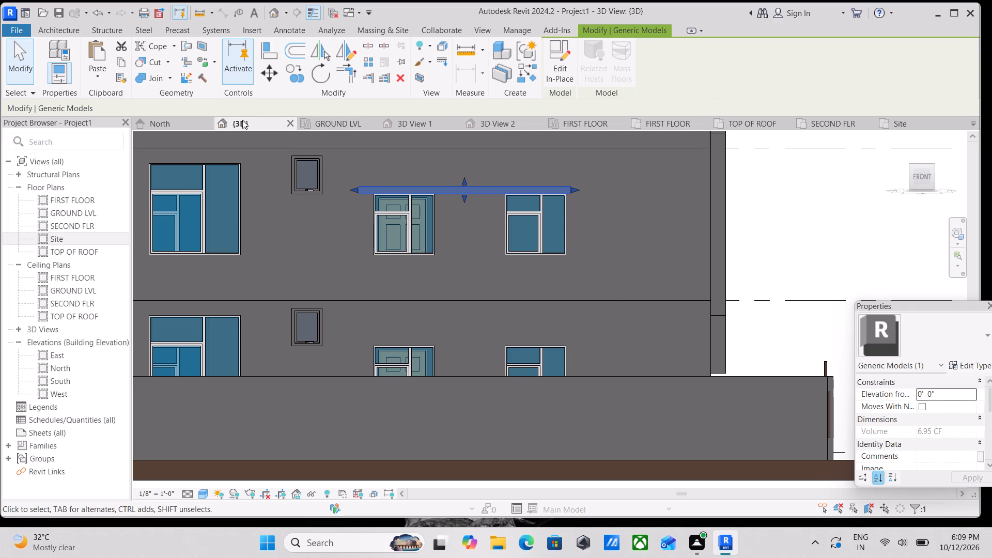
{"action": "left_click", "coordinate": [297, 82]}
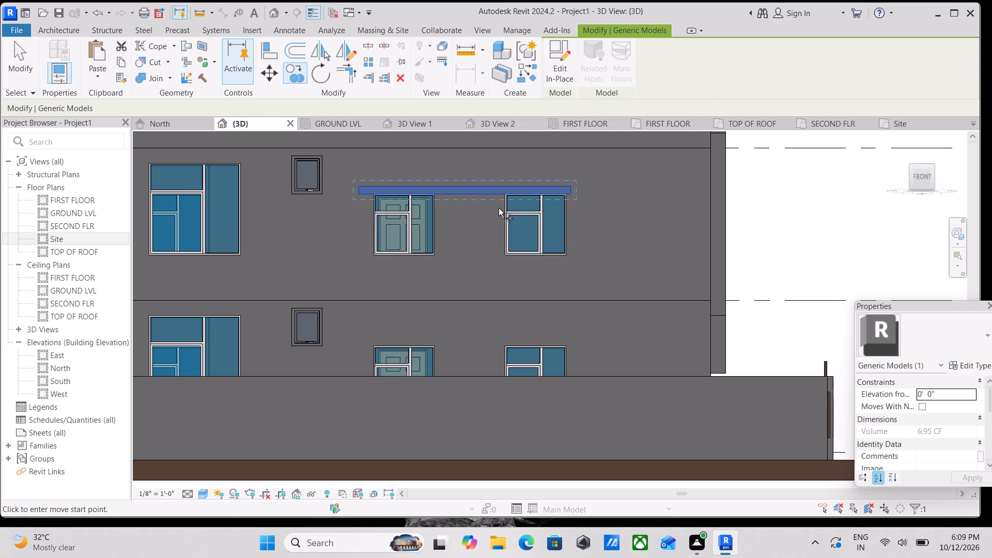
{"action": "left_click", "coordinate": [530, 195]}
{"action": "middle_click_drag", "start_coordinate": [526, 257], "coordinate": [496, 157]}
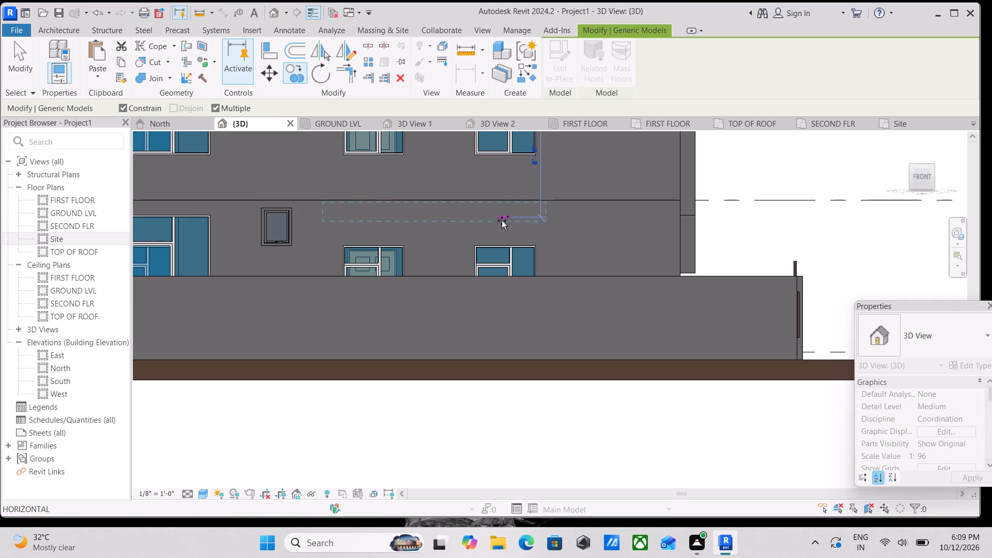
{"action": "left_click", "coordinate": [506, 243]}
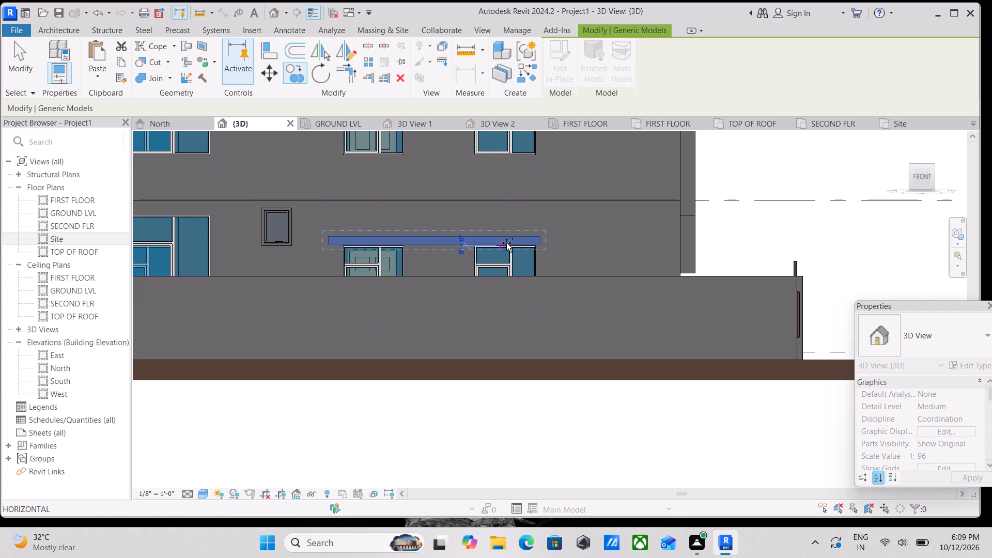
{"action": "scroll", "coordinate": [529, 206], "scroll_direction": "up", "scroll_amount": 2}
{"action": "key", "text": "Escape"}
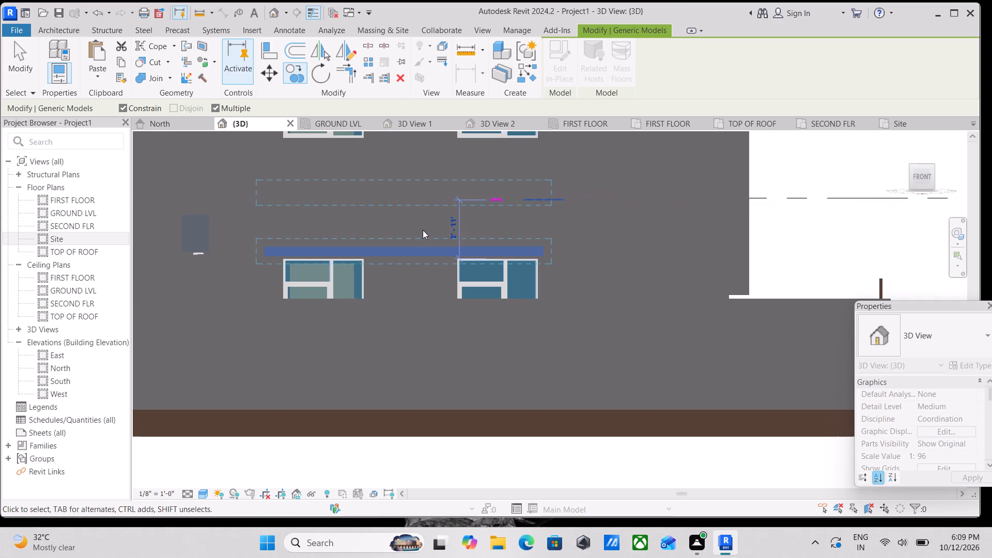
{"action": "key", "text": "Escape"}
Nudge the copied shade down about 1" so it sits closely above the lower-floor window frames.
{"action": "middle_click_drag", "start_coordinate": [424, 220], "coordinate": [449, 135]}
{"action": "left_click", "coordinate": [449, 167]}
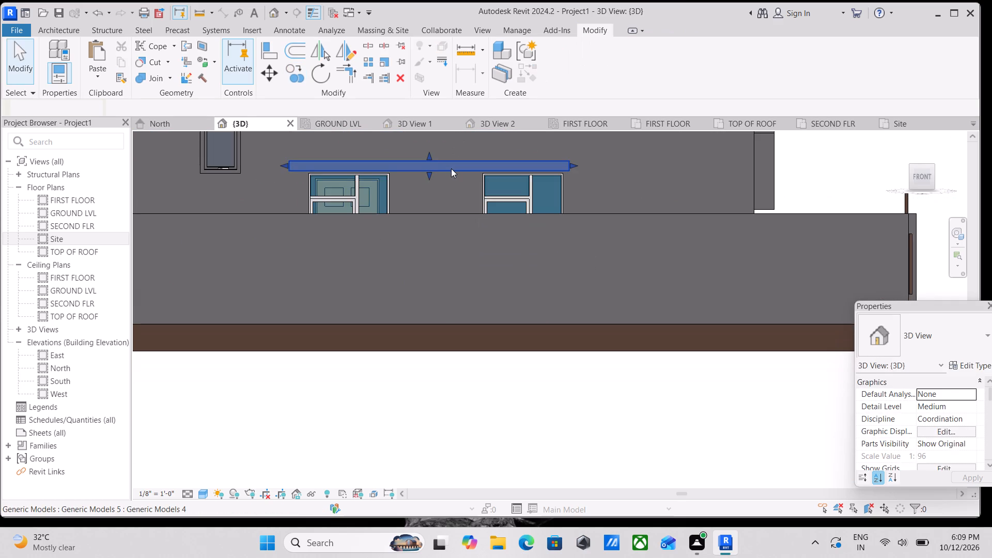
{"action": "scroll", "coordinate": [473, 175], "scroll_direction": "up", "scroll_amount": 5}
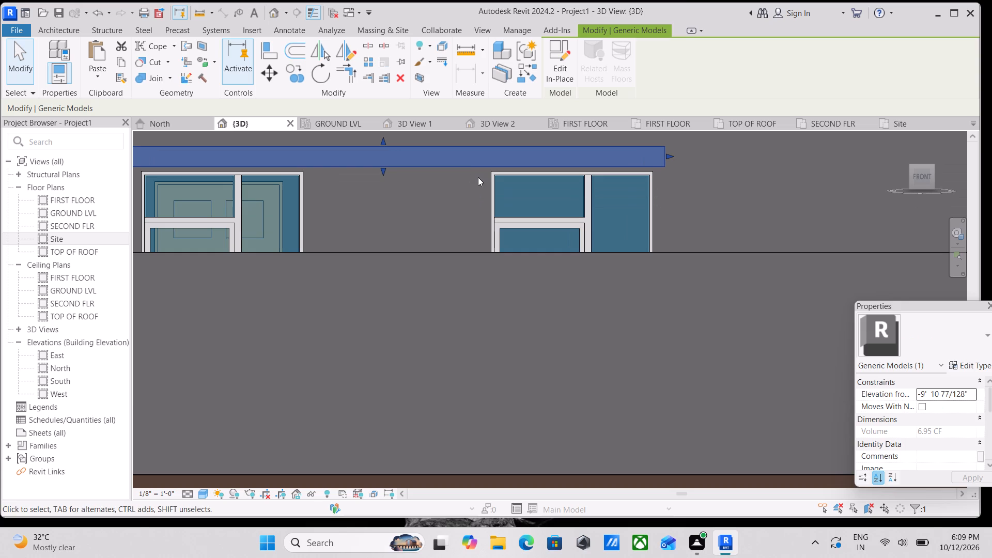
{"action": "key", "text": "Down"}
{"action": "key", "text": "Down"}
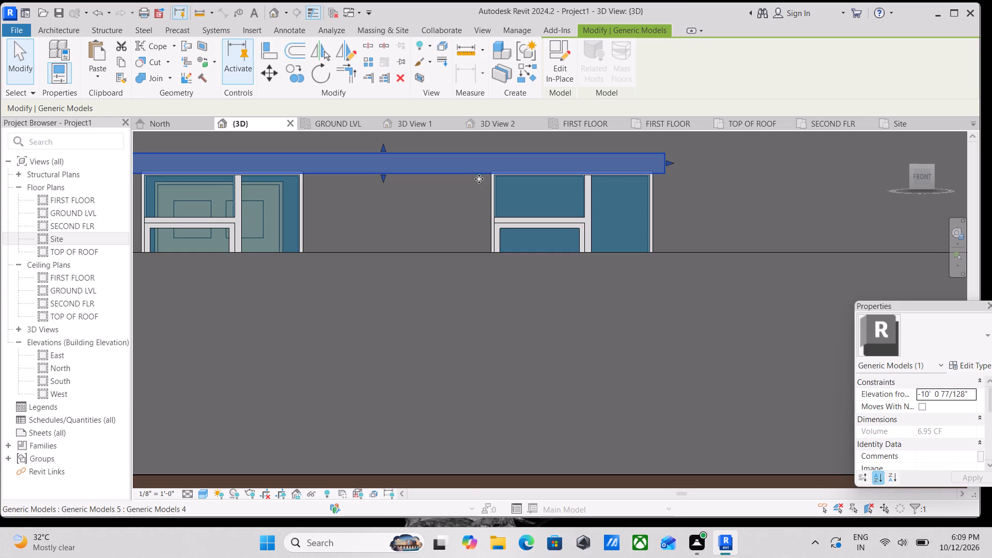
{"action": "key", "text": "Up"}
{"action": "scroll", "coordinate": [542, 179], "scroll_direction": "up", "scroll_amount": 2}
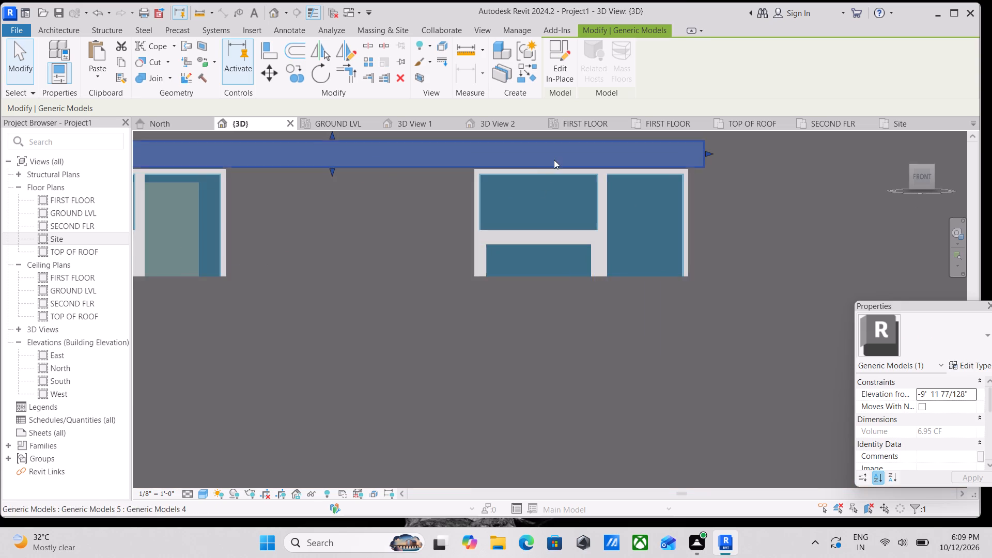
{"action": "key", "text": "Escape"}
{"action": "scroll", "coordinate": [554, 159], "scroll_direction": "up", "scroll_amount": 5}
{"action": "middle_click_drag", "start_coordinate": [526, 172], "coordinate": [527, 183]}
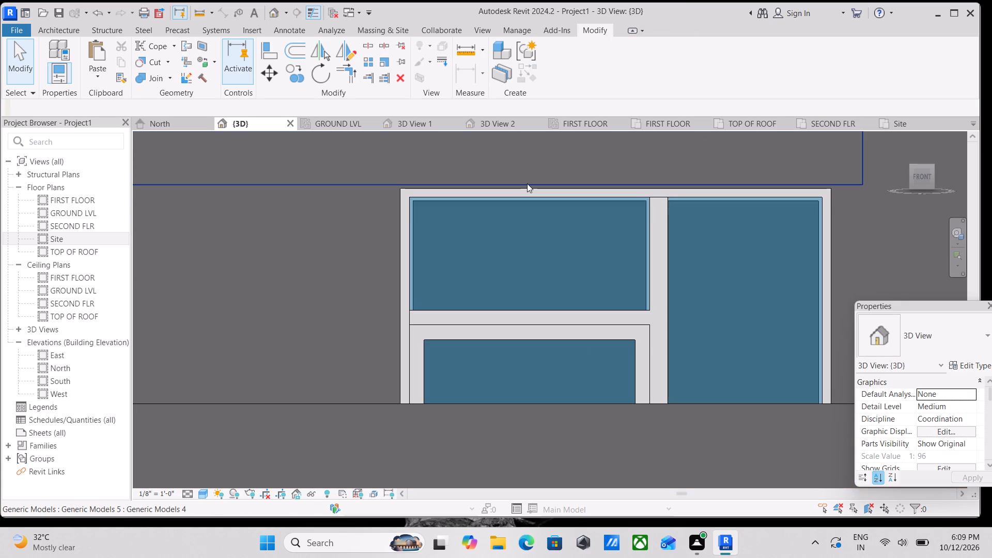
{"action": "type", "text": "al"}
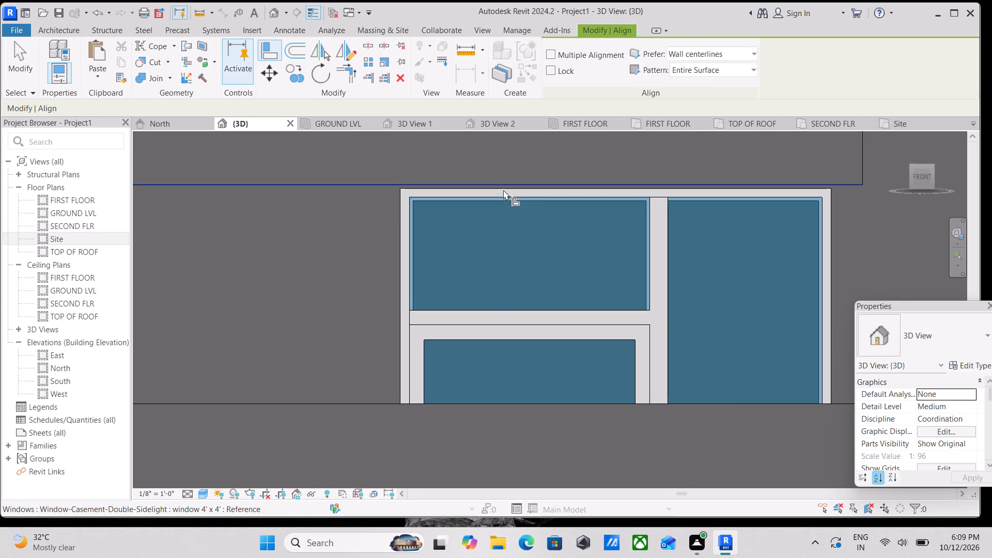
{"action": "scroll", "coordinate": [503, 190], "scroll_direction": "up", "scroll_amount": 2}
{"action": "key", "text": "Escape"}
Examine from oblique angles how the copied shade sits over the two lower-floor windows.
{"action": "scroll", "coordinate": [503, 190], "scroll_direction": "down", "scroll_amount": 3}
{"action": "middle_click_drag", "start_coordinate": [498, 214], "coordinate": [526, 285]}
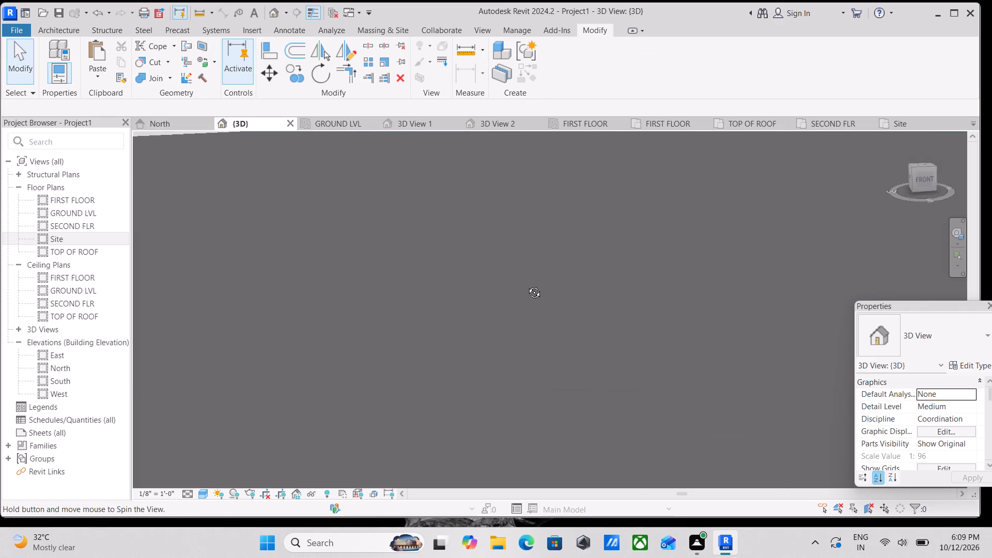
{"action": "middle_click_drag", "start_coordinate": [526, 285], "coordinate": [528, 288]}
{"action": "scroll", "coordinate": [531, 286], "scroll_direction": "down", "scroll_amount": 9}
{"action": "middle_click_drag", "start_coordinate": [569, 284], "coordinate": [562, 163]}
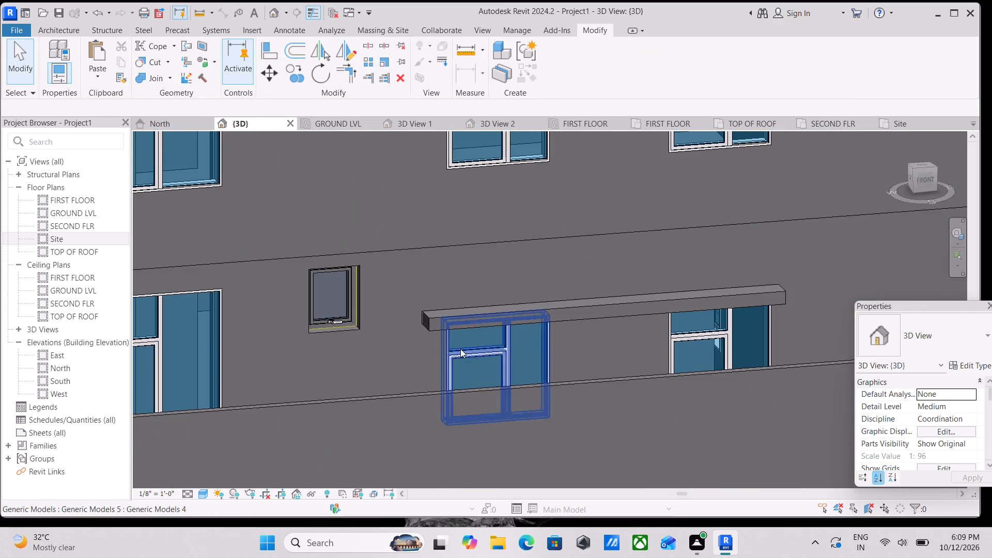
{"action": "scroll", "coordinate": [456, 349], "scroll_direction": "up", "scroll_amount": 3}
{"action": "middle_click_drag", "start_coordinate": [516, 332], "coordinate": [505, 273], "text": "shift"}
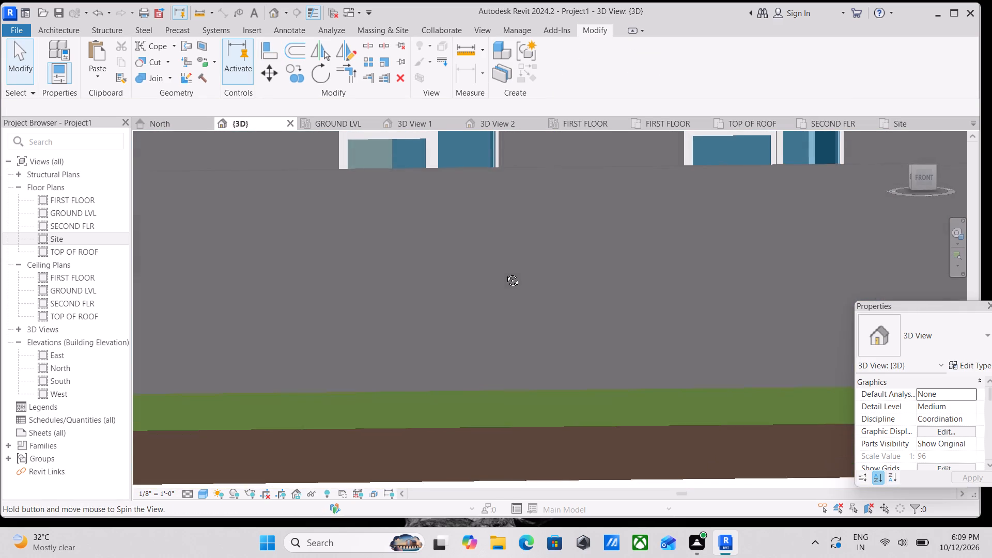
{"action": "middle_click_drag", "start_coordinate": [505, 273], "coordinate": [505, 274], "text": "shift"}
{"action": "scroll", "coordinate": [514, 254], "scroll_direction": "down", "scroll_amount": 3}
{"action": "middle_click_drag", "start_coordinate": [514, 254], "coordinate": [485, 339]}
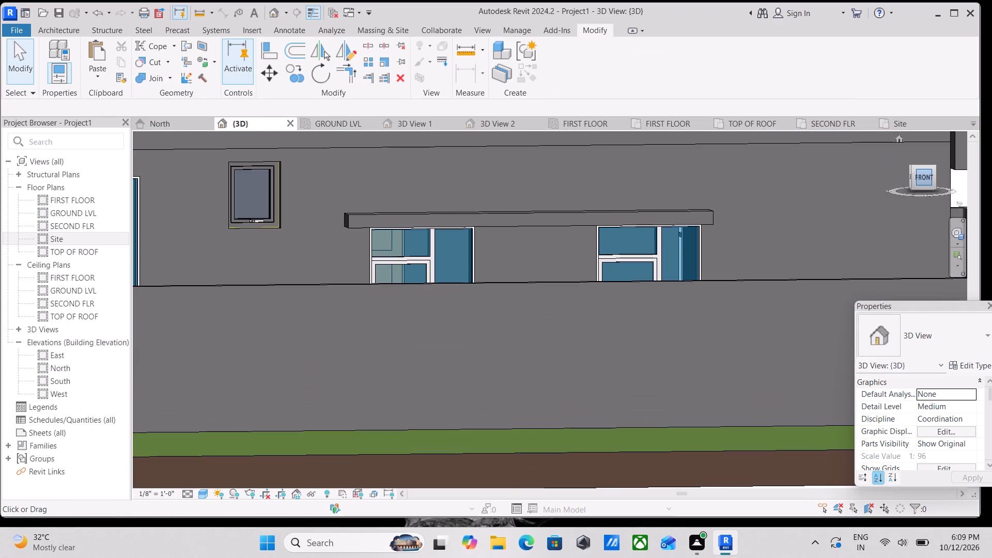
Select the shade above the lower-floor windows in the front view, close up on its lower edge and the window frame.
{"action": "left_click", "coordinate": [922, 175]}
{"action": "scroll", "coordinate": [655, 269], "scroll_direction": "up", "scroll_amount": 4}
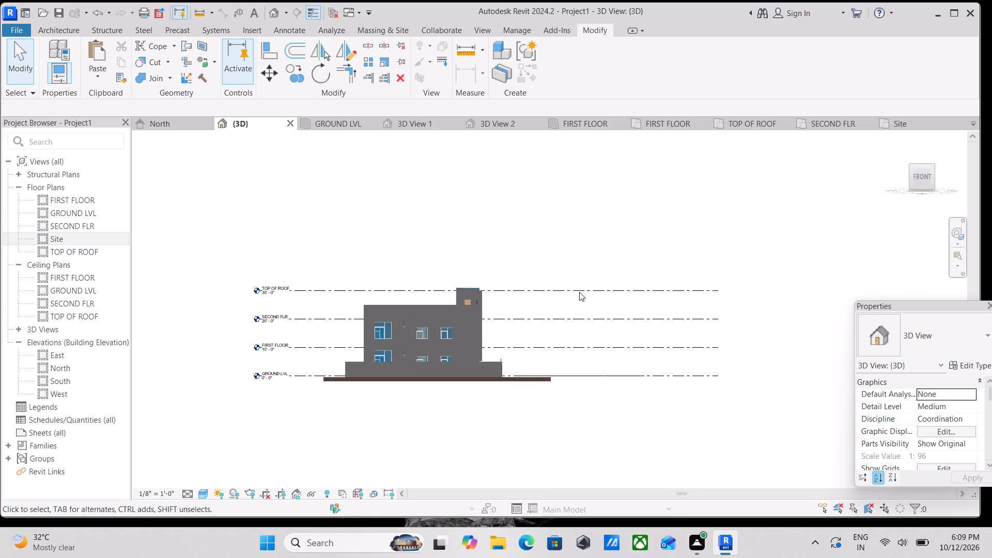
{"action": "scroll", "coordinate": [525, 324], "scroll_direction": "up", "scroll_amount": 6}
{"action": "scroll", "coordinate": [403, 379], "scroll_direction": "up", "scroll_amount": 10}
{"action": "middle_click_drag", "start_coordinate": [372, 353], "coordinate": [468, 262]}
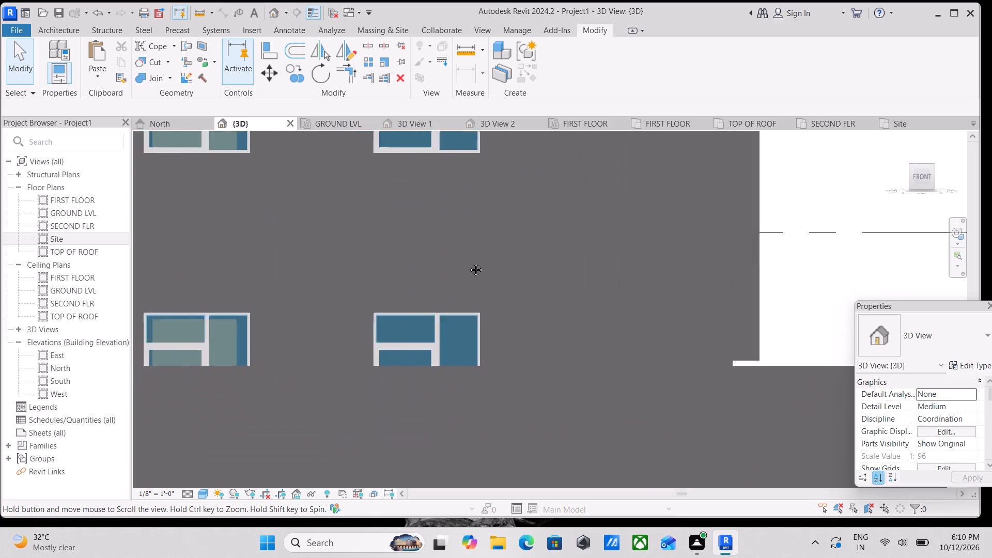
{"action": "middle_click_drag", "start_coordinate": [468, 262], "coordinate": [472, 257]}
{"action": "scroll", "coordinate": [436, 269], "scroll_direction": "up", "scroll_amount": 8}
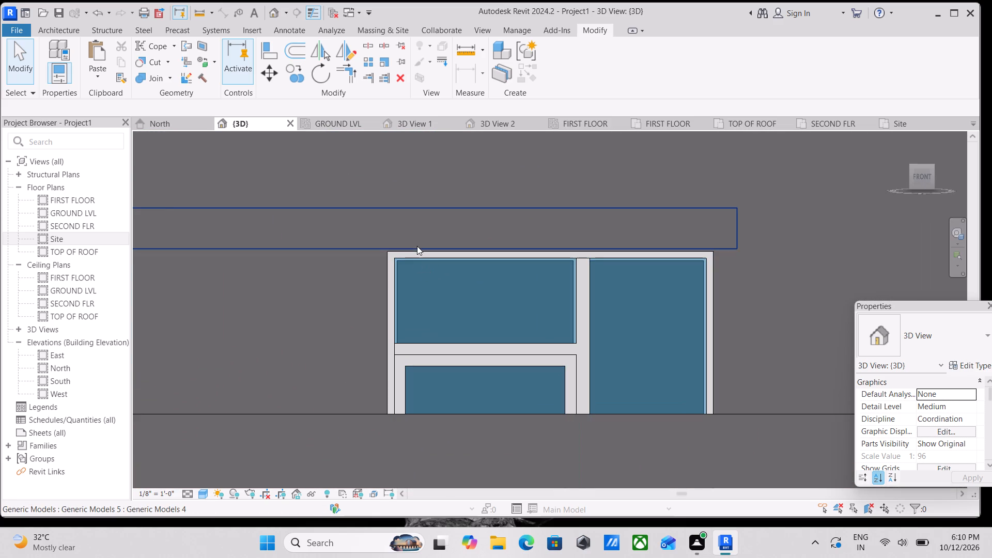
{"action": "left_click", "coordinate": [417, 249]}
{"action": "scroll", "coordinate": [420, 256], "scroll_direction": "up", "scroll_amount": 3}
{"action": "middle_click_drag", "start_coordinate": [471, 257], "coordinate": [619, 230]}
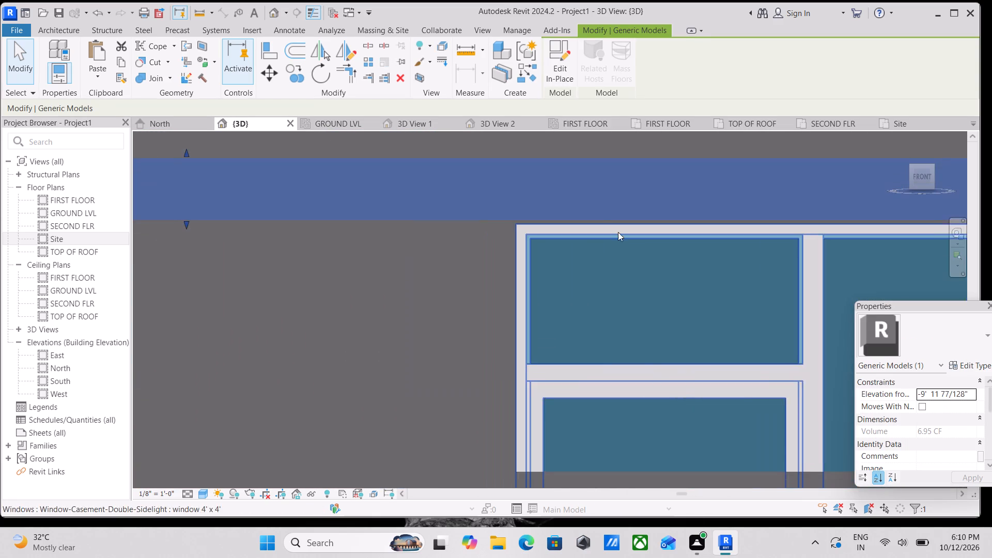
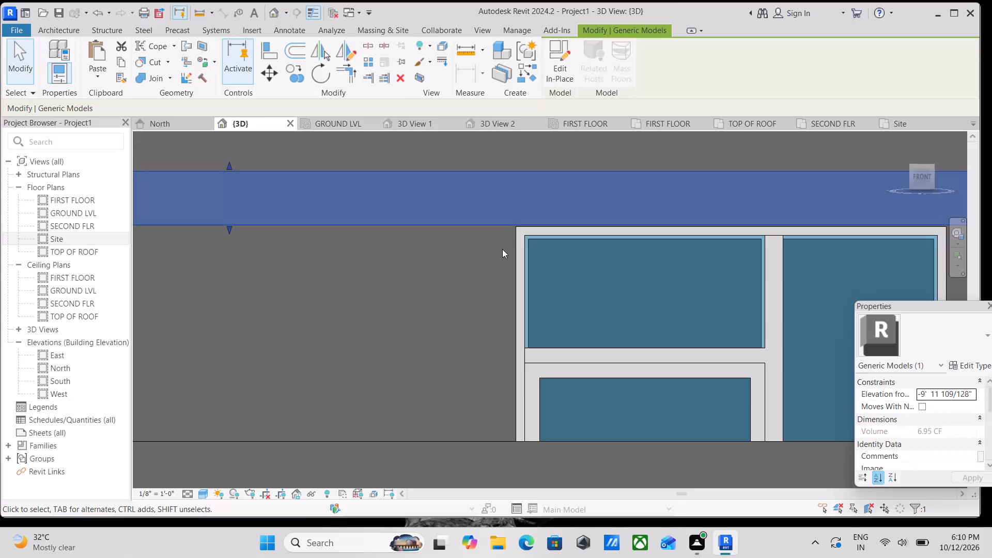
Nudge the selected generic-model shade down onto the top of the front window frame and deselect it.
{"action": "key", "text": "Down"}
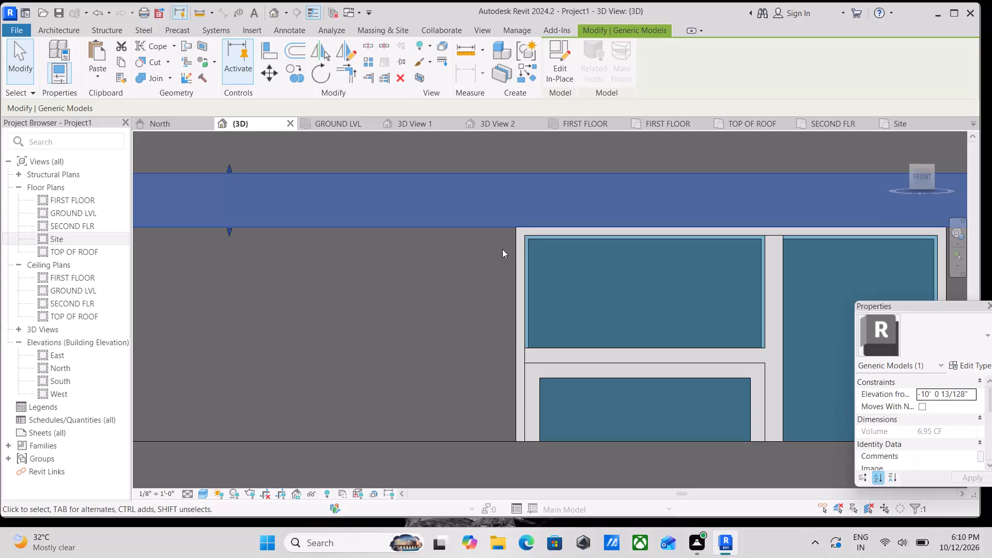
{"action": "scroll", "coordinate": [502, 244], "scroll_direction": "down", "scroll_amount": 4}
{"action": "key", "text": "Escape"}
Examine the building's exterior from the front around to the rear facade and its windows.
{"action": "scroll", "coordinate": [502, 242], "scroll_direction": "down", "scroll_amount": 4}
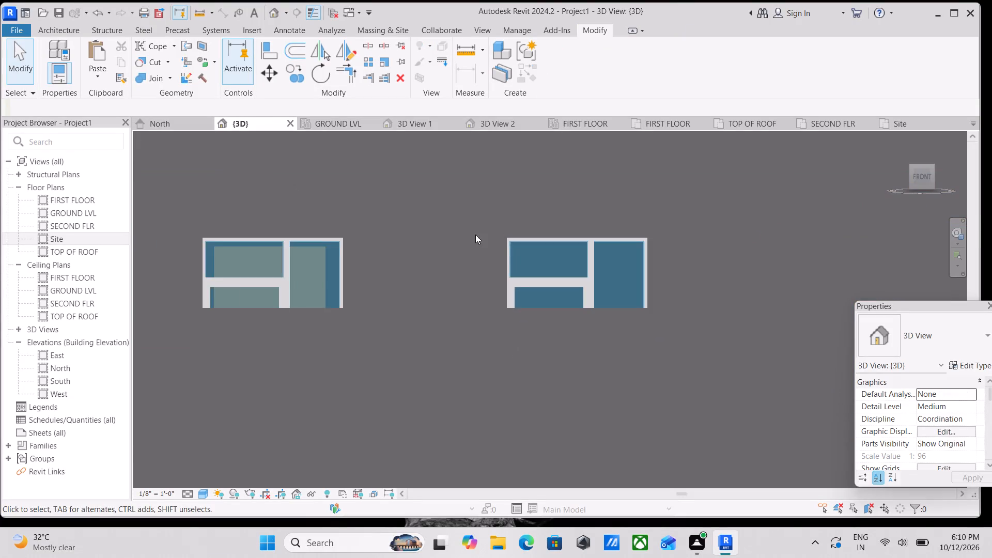
{"action": "scroll", "coordinate": [445, 230], "scroll_direction": "down", "scroll_amount": 3}
{"action": "middle_click_drag", "start_coordinate": [448, 206], "coordinate": [500, 286], "text": "shift"}
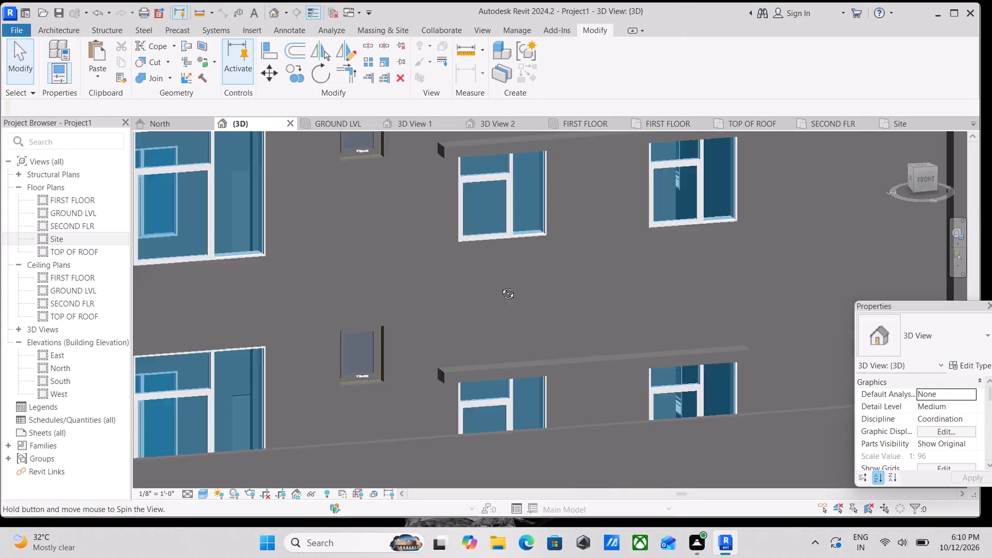
{"action": "middle_click_drag", "start_coordinate": [500, 286], "coordinate": [508, 292], "text": "shift"}
{"action": "scroll", "coordinate": [508, 292], "scroll_direction": "down", "scroll_amount": 5, "text": "shift"}
{"action": "scroll", "coordinate": [526, 287], "scroll_direction": "down", "scroll_amount": 6}
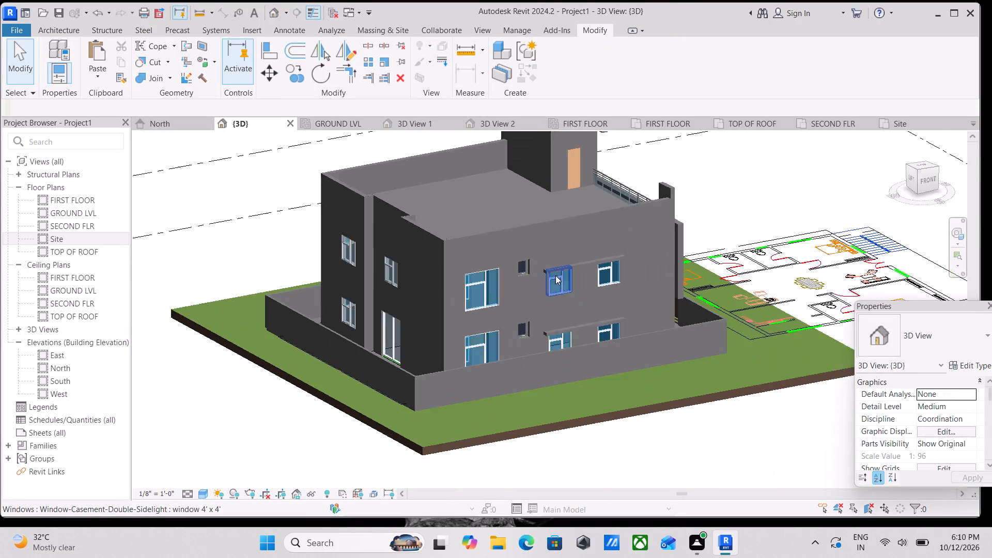
{"action": "scroll", "coordinate": [586, 276], "scroll_direction": "down", "scroll_amount": 1}
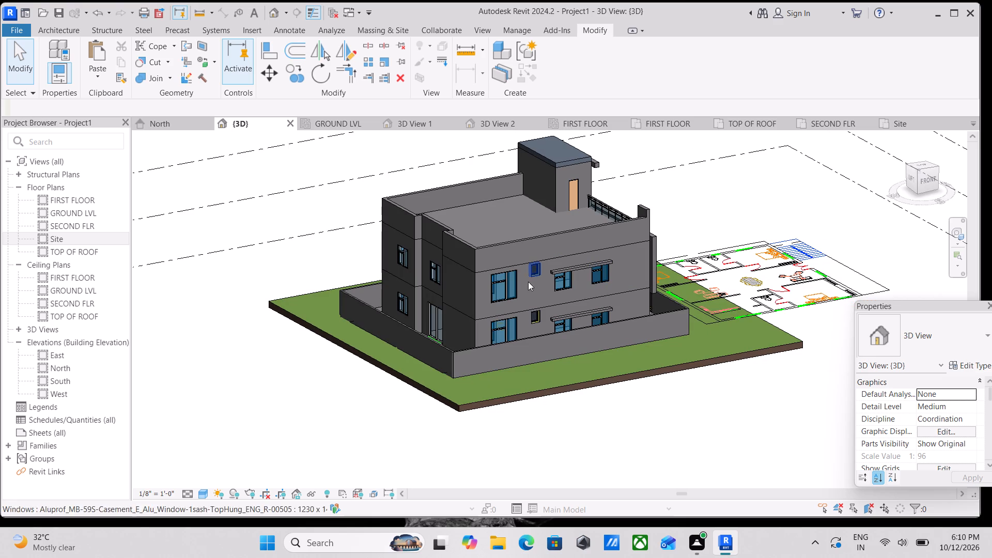
{"action": "middle_click_drag", "start_coordinate": [480, 282], "coordinate": [652, 297], "text": "shift"}
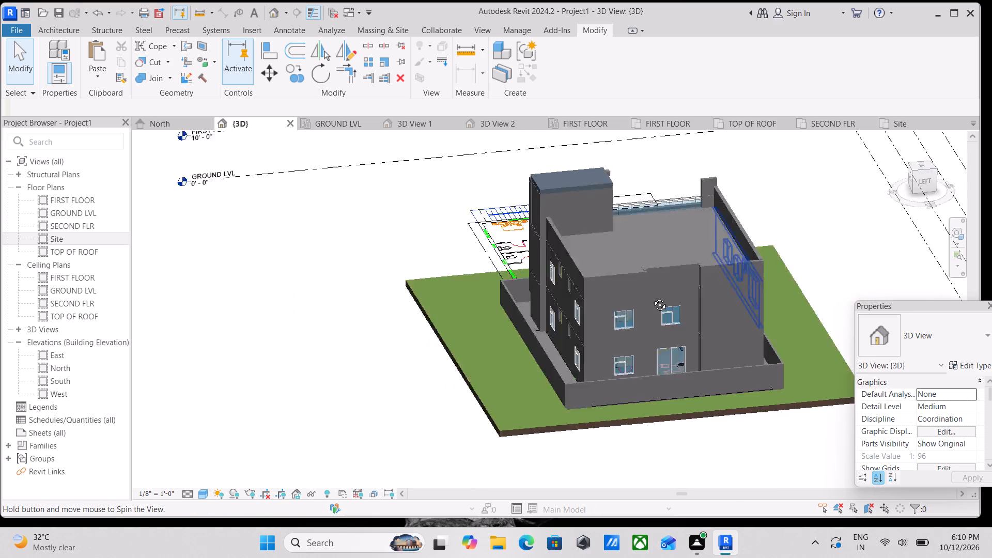
{"action": "middle_click_drag", "start_coordinate": [652, 297], "coordinate": [764, 235], "text": "shift"}
{"action": "middle_click_drag", "start_coordinate": [734, 255], "coordinate": [598, 262]}
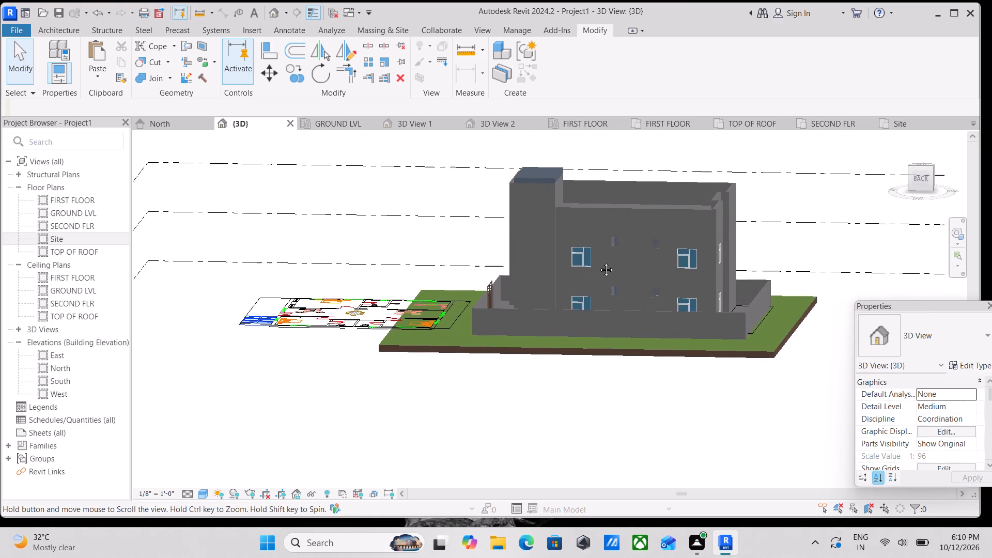
{"action": "middle_click_drag", "start_coordinate": [598, 262], "coordinate": [593, 260]}
{"action": "scroll", "coordinate": [593, 260], "scroll_direction": "up", "scroll_amount": 3}
{"action": "middle_click_drag", "start_coordinate": [593, 260], "coordinate": [529, 246]}
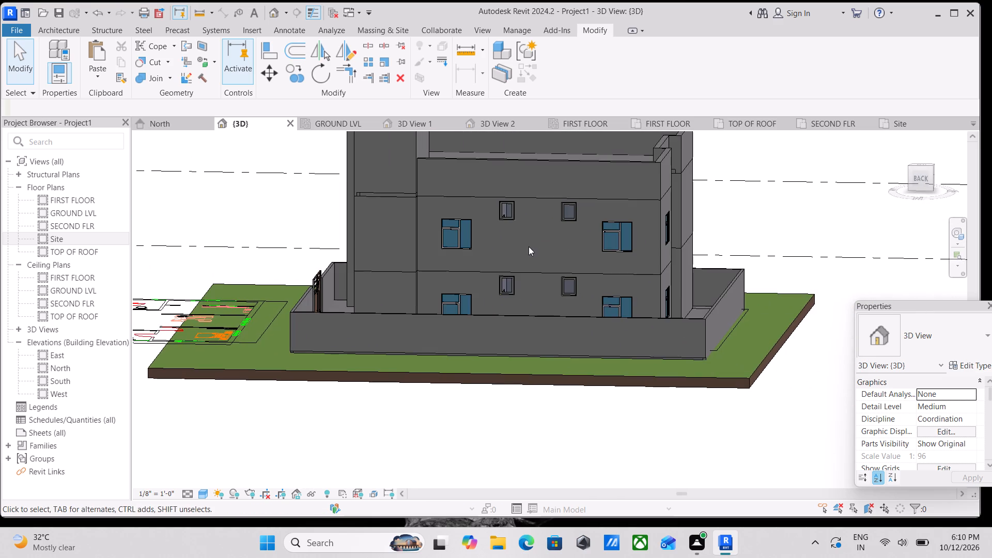
{"action": "scroll", "coordinate": [541, 234], "scroll_direction": "down", "scroll_amount": 1}
{"action": "middle_click_drag", "start_coordinate": [541, 234], "coordinate": [453, 228]}
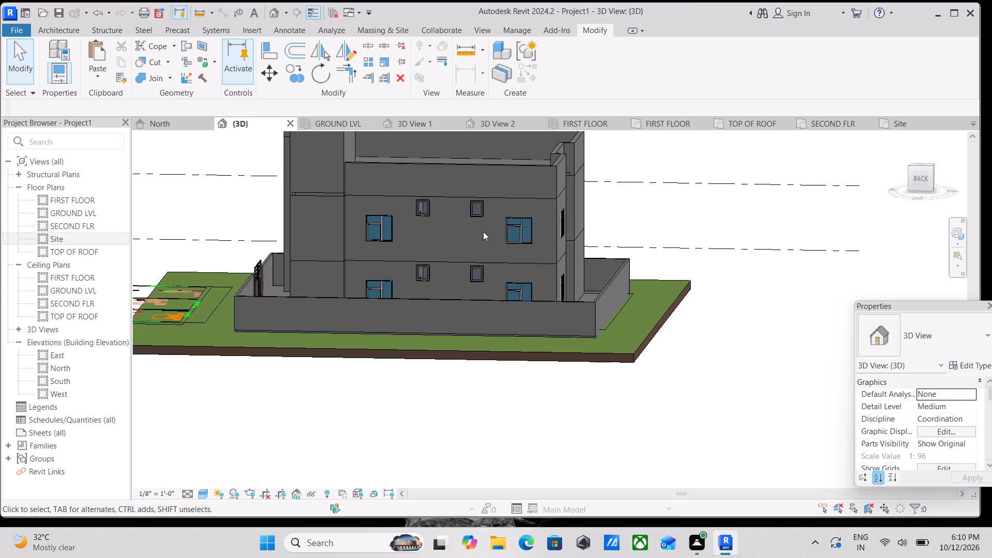
{"action": "middle_click_drag", "start_coordinate": [505, 232], "coordinate": [519, 241]}
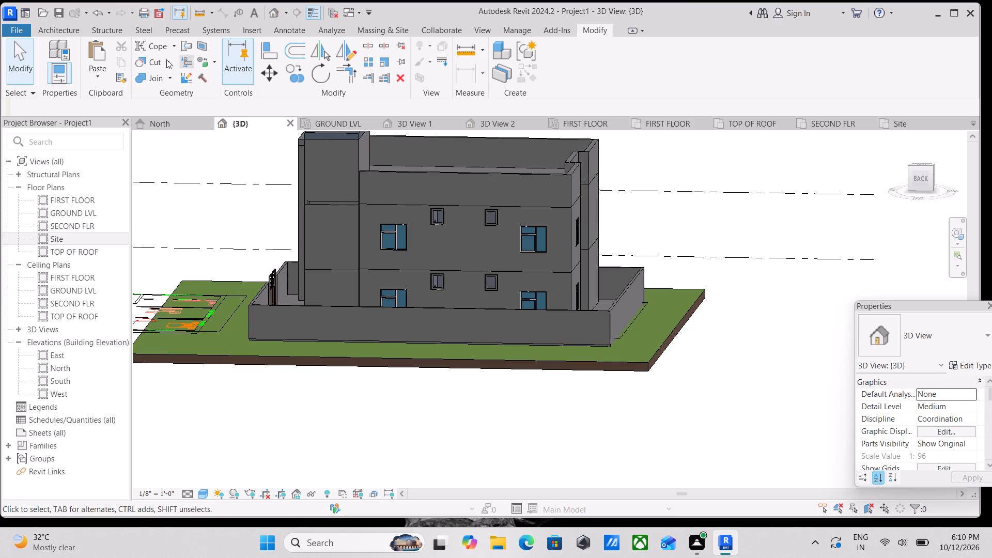
Create an in-place model in the Generic Models category, keeping the default name.
{"action": "left_click", "coordinate": [70, 31]}
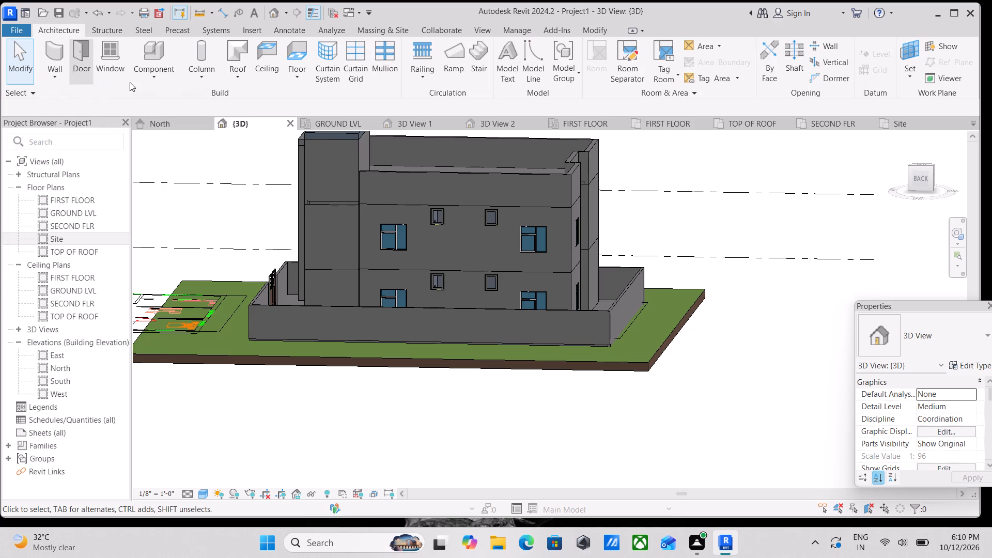
{"action": "left_click", "coordinate": [153, 78]}
{"action": "left_click", "coordinate": [152, 133]}
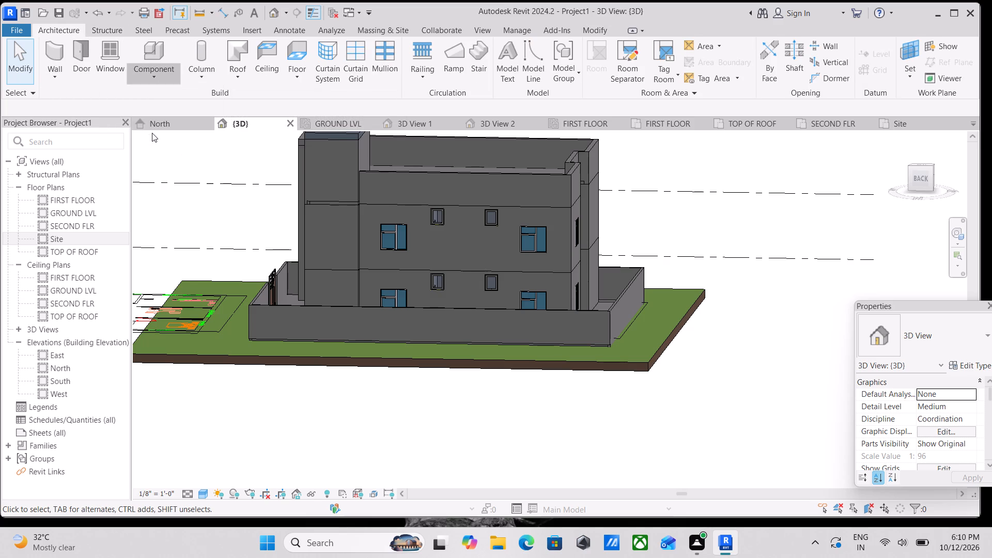
{"action": "scroll", "coordinate": [377, 193], "scroll_direction": "down", "scroll_amount": 3}
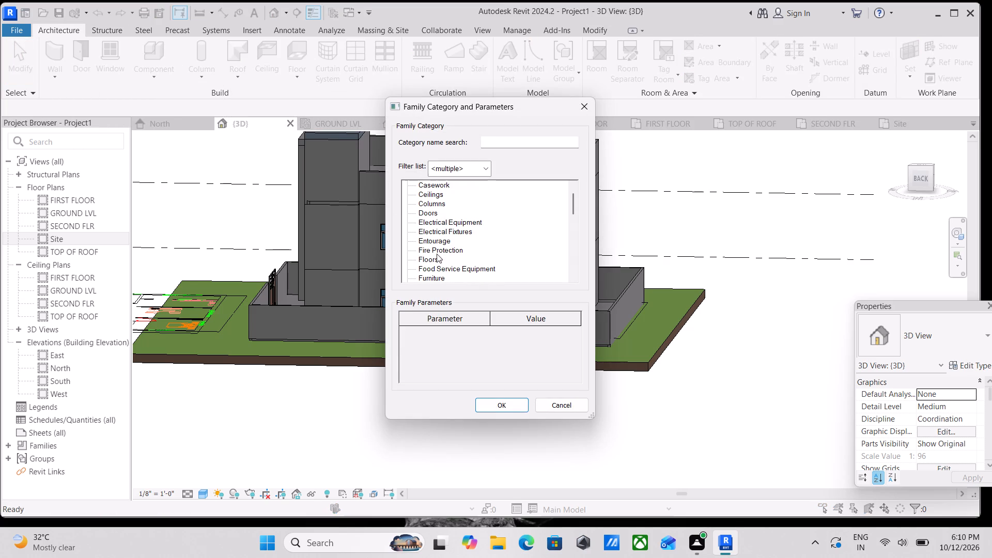
{"action": "scroll", "coordinate": [421, 243], "scroll_direction": "down", "scroll_amount": 1}
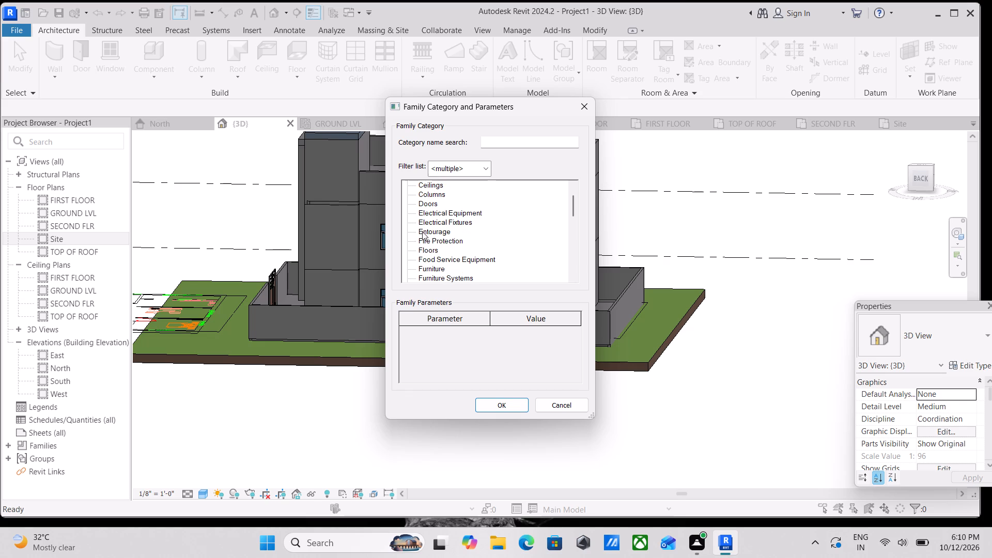
{"action": "scroll", "coordinate": [422, 232], "scroll_direction": "down", "scroll_amount": 3}
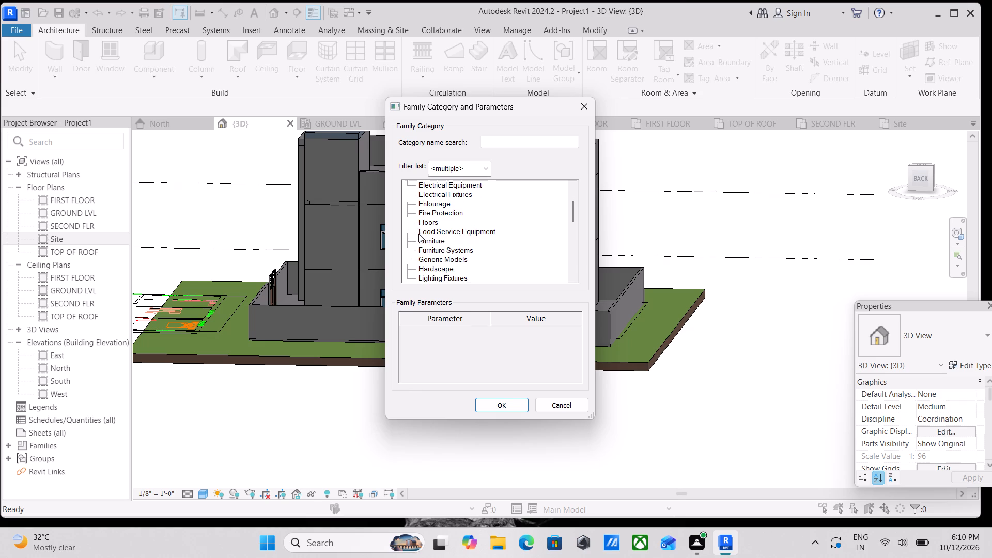
{"action": "scroll", "coordinate": [418, 258], "scroll_direction": "down", "scroll_amount": 1}
{"action": "left_click", "coordinate": [413, 250]}
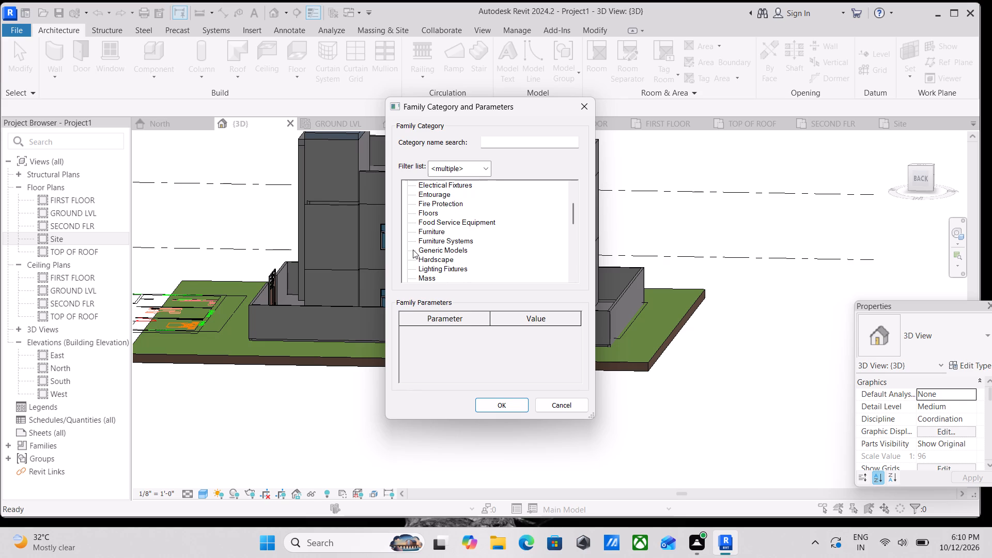
{"action": "left_click", "coordinate": [444, 252]}
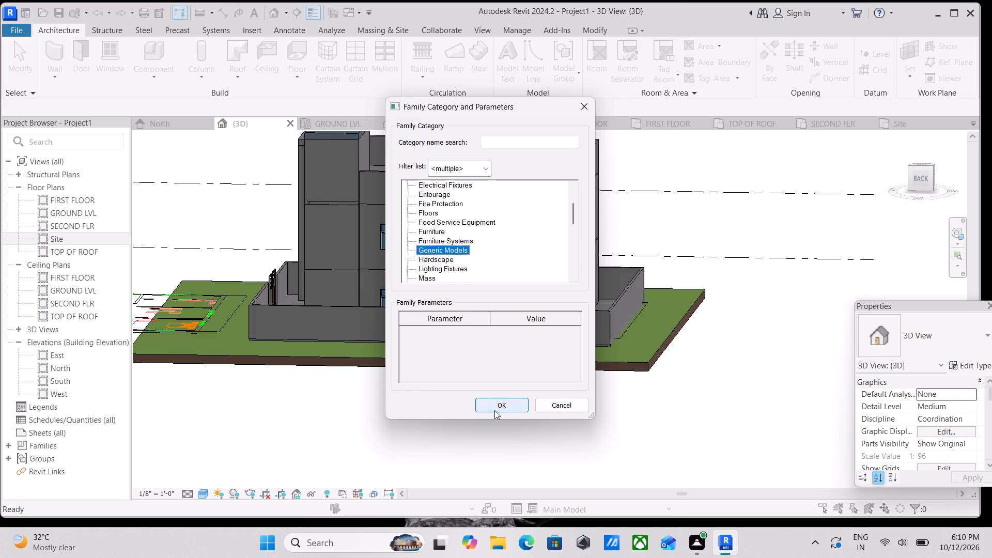
{"action": "left_click", "coordinate": [494, 407]}
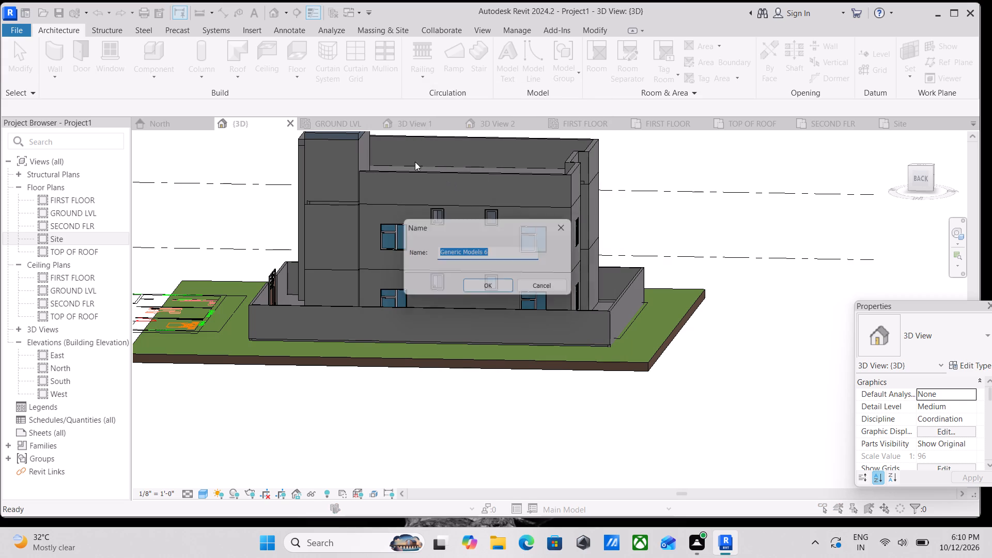
{"action": "left_click", "coordinate": [487, 287]}
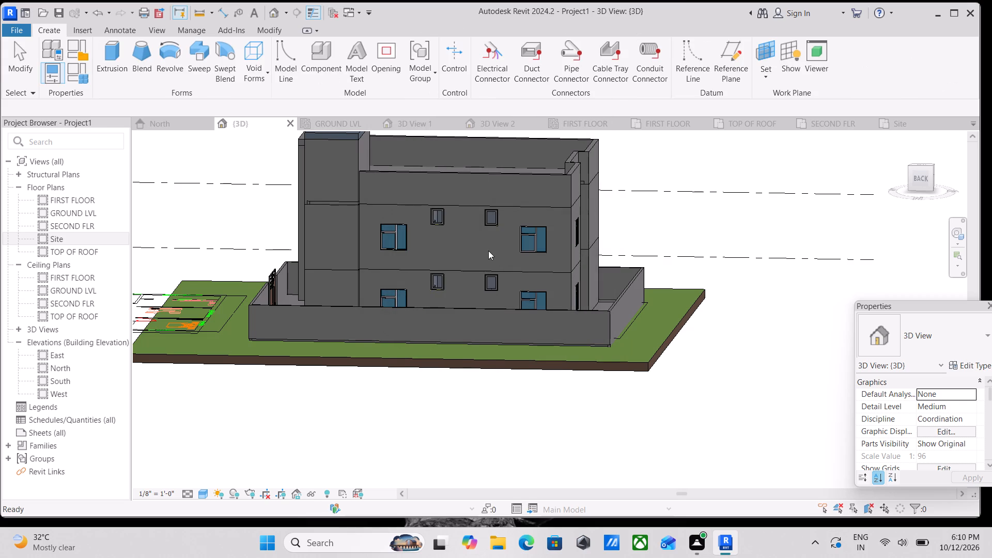
Set the work plane to the outer face of the rear ground-floor wall.
{"action": "scroll", "coordinate": [336, 94], "scroll_direction": "up", "scroll_amount": 3}
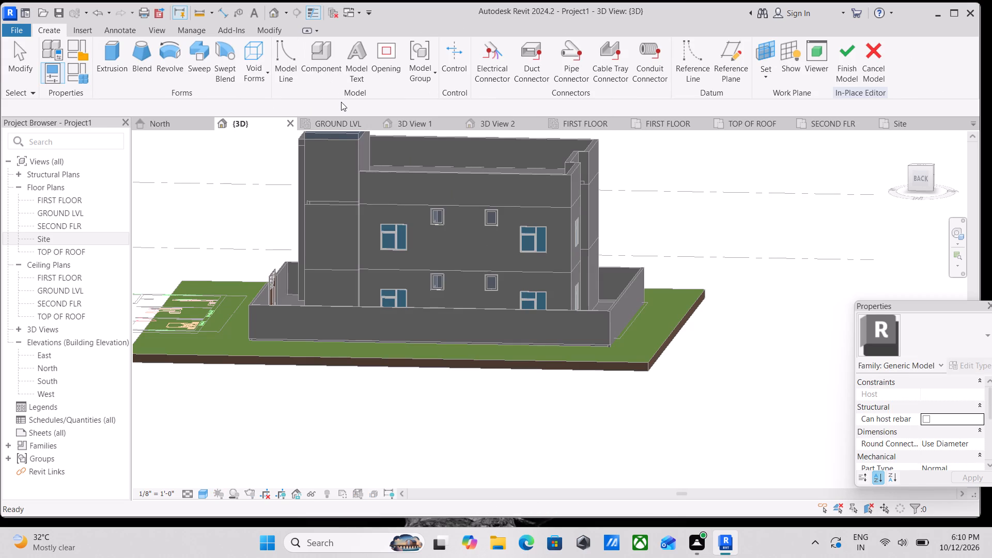
{"action": "scroll", "coordinate": [473, 299], "scroll_direction": "up", "scroll_amount": 3}
{"action": "scroll", "coordinate": [549, 288], "scroll_direction": "up", "scroll_amount": 2}
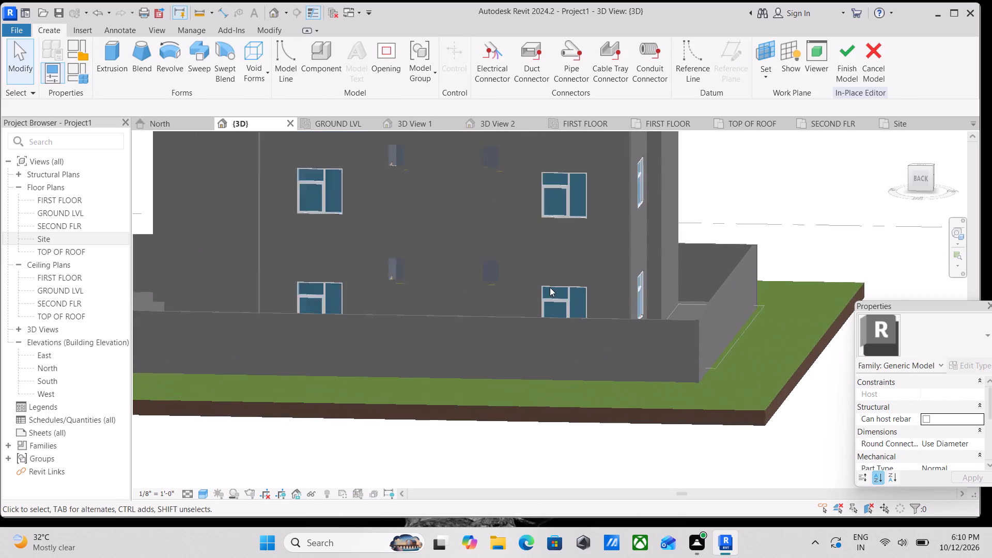
{"action": "scroll", "coordinate": [550, 287], "scroll_direction": "up", "scroll_amount": 1}
{"action": "middle_click_drag", "start_coordinate": [550, 287], "coordinate": [419, 350]}
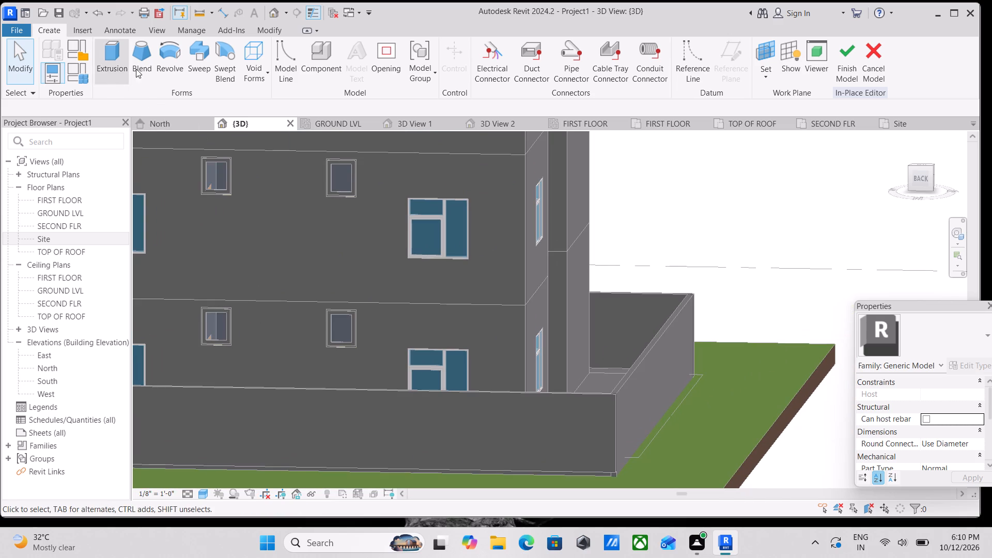
{"action": "scroll", "coordinate": [209, 75], "scroll_direction": "up", "scroll_amount": 2}
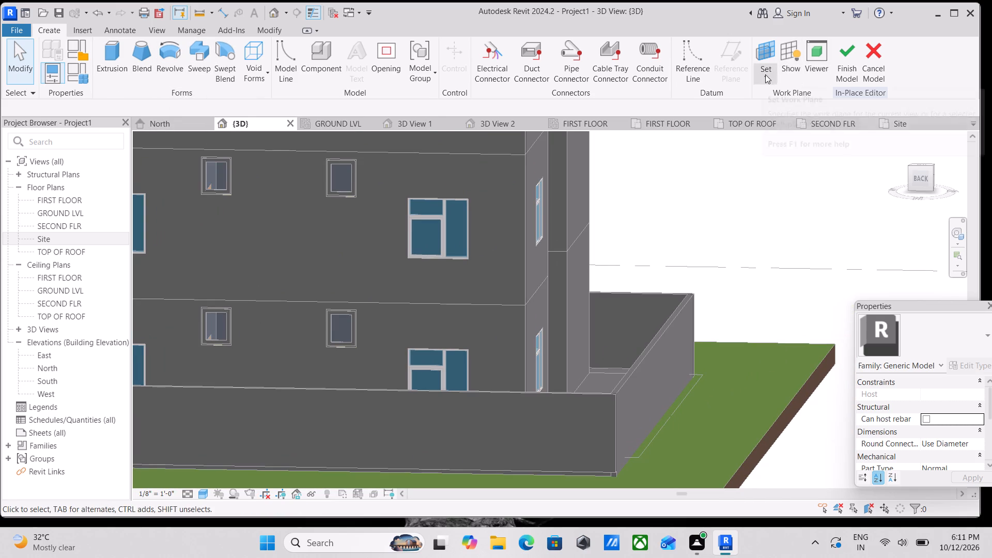
{"action": "left_click", "coordinate": [765, 74]}
{"action": "left_click", "coordinate": [774, 130]}
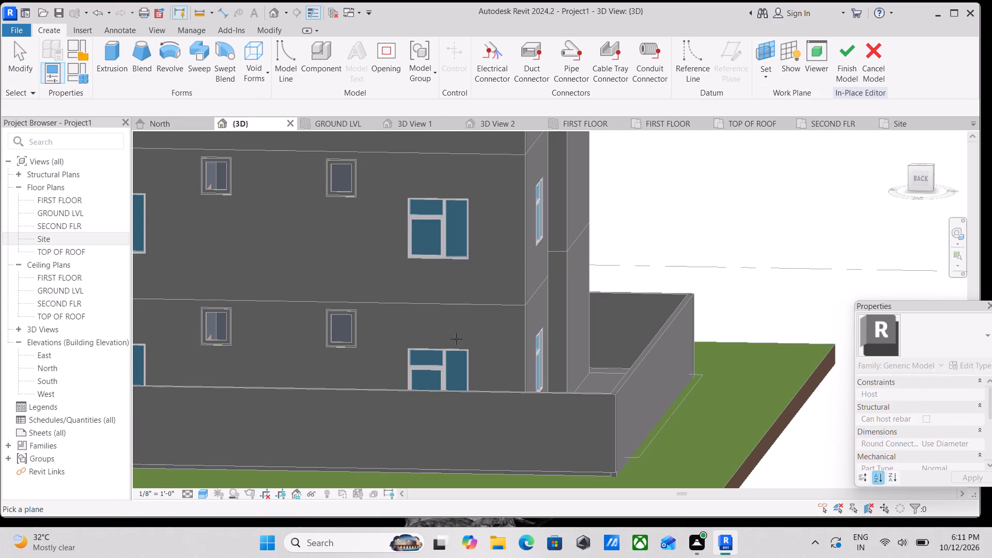
{"action": "left_click", "coordinate": [461, 308]}
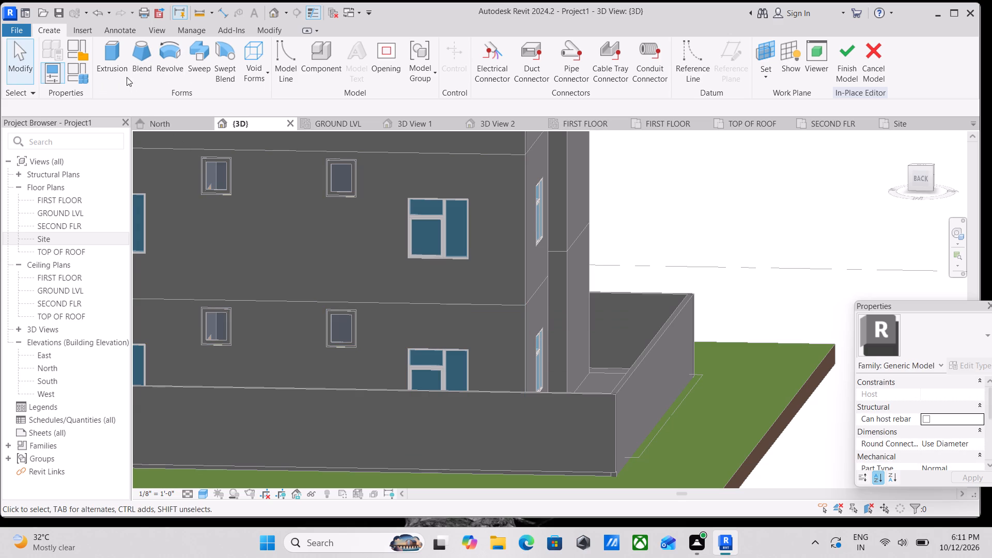
Start an extrusion and sketch a rectangle about 3'-11" by 6" directly above the rear ground-floor window near the building corner.
{"action": "left_click", "coordinate": [110, 60]}
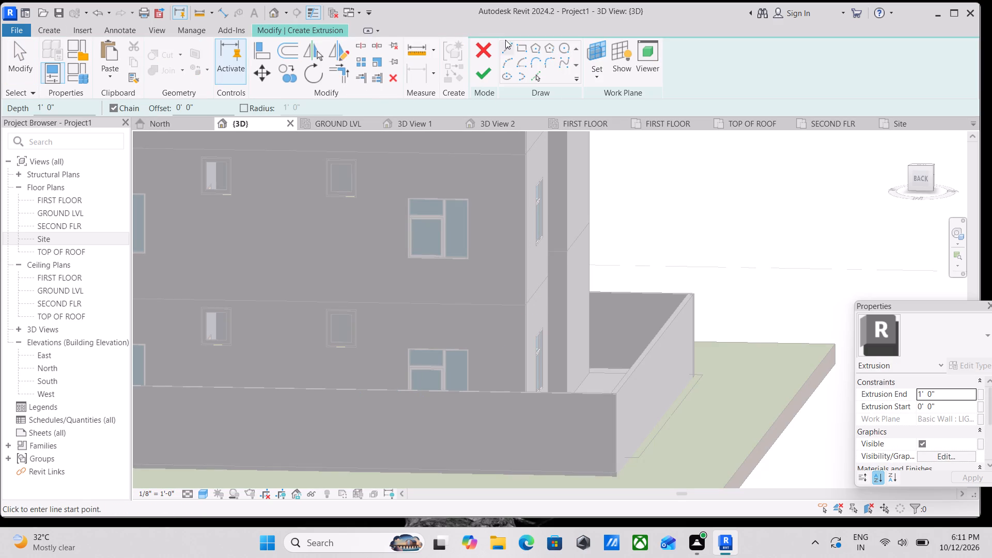
{"action": "left_click", "coordinate": [521, 47]}
{"action": "scroll", "coordinate": [413, 351], "scroll_direction": "up", "scroll_amount": 12}
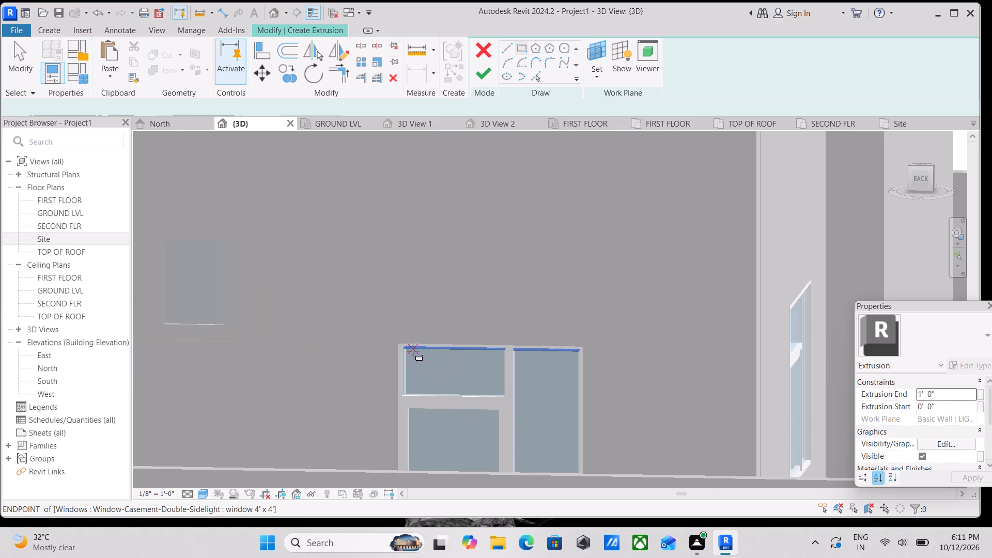
{"action": "left_click", "coordinate": [389, 335]}
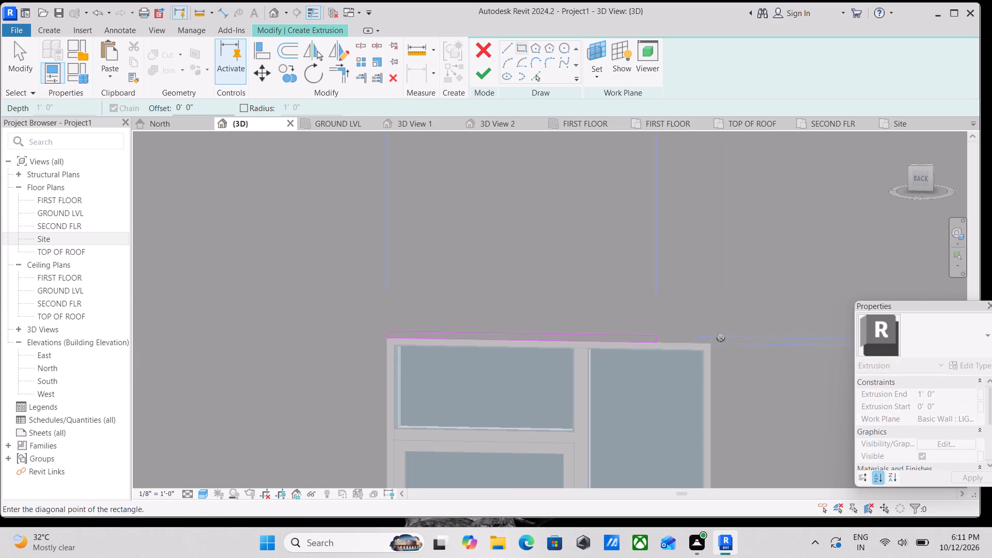
{"action": "scroll", "coordinate": [707, 309], "scroll_direction": "down", "scroll_amount": 7}
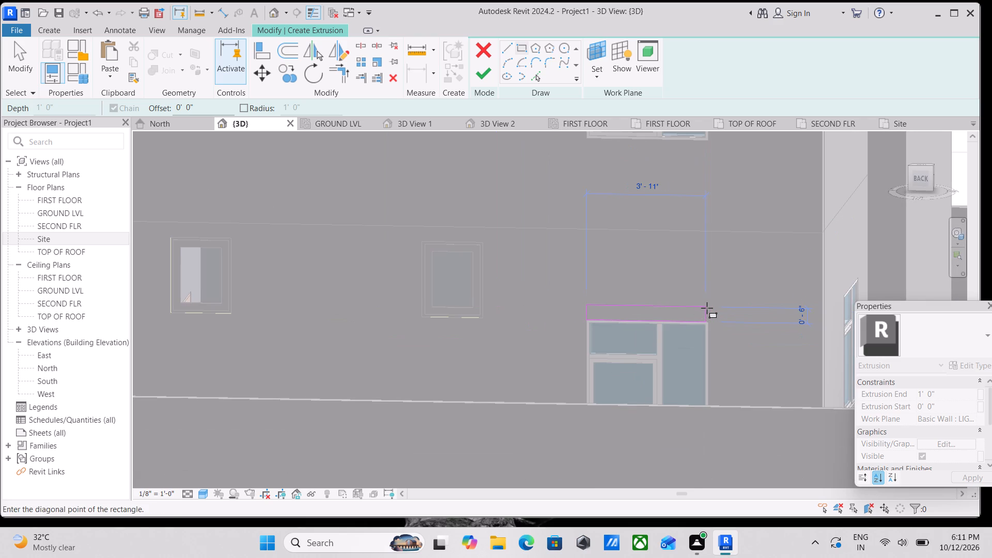
{"action": "left_click", "coordinate": [707, 308]}
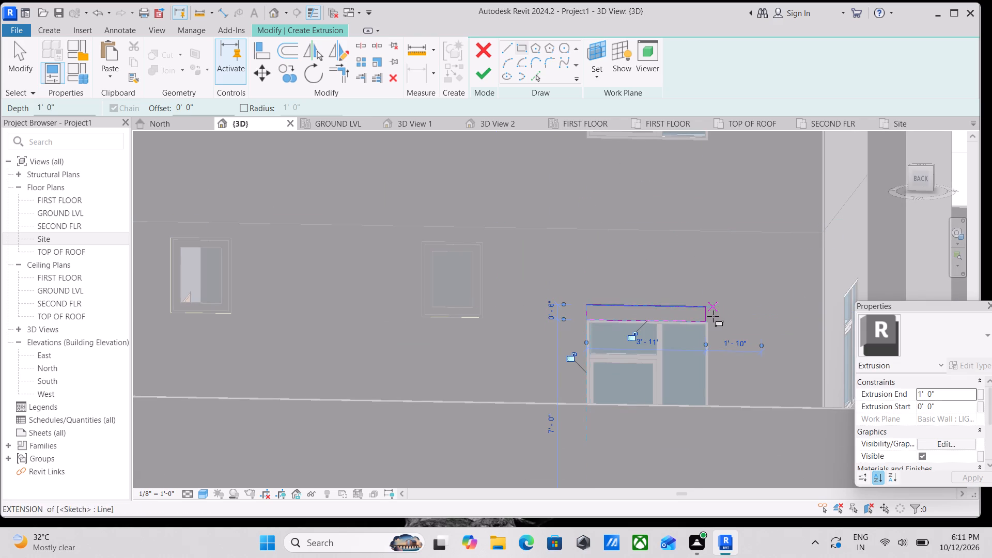
{"action": "scroll", "coordinate": [702, 326], "scroll_direction": "up", "scroll_amount": 2}
{"action": "scroll", "coordinate": [545, 237], "scroll_direction": "up", "scroll_amount": 4}
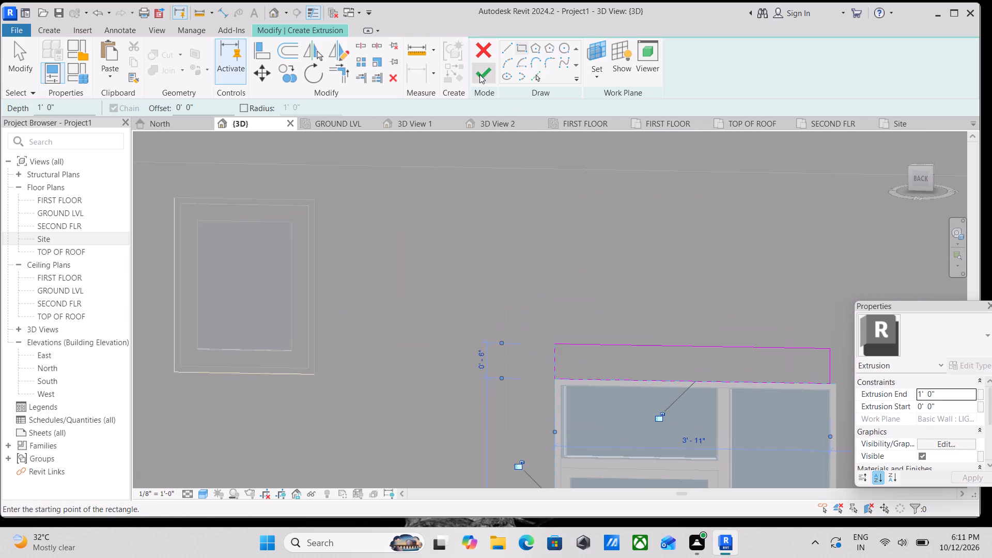
Sketch a second rectangle about 3'-11" by 6" directly above the other large rear ground-floor window.
{"action": "scroll", "coordinate": [586, 275], "scroll_direction": "down", "scroll_amount": 4}
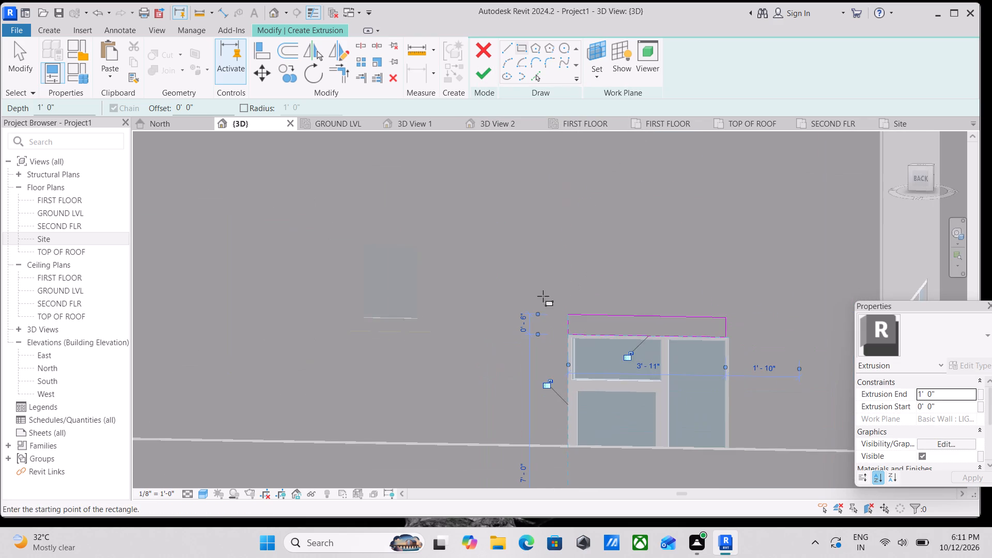
{"action": "scroll", "coordinate": [542, 296], "scroll_direction": "down", "scroll_amount": 2}
{"action": "middle_click_drag", "start_coordinate": [540, 297], "coordinate": [800, 242]}
{"action": "scroll", "coordinate": [563, 271], "scroll_direction": "down", "scroll_amount": 1}
{"action": "middle_click_drag", "start_coordinate": [563, 271], "coordinate": [725, 268]}
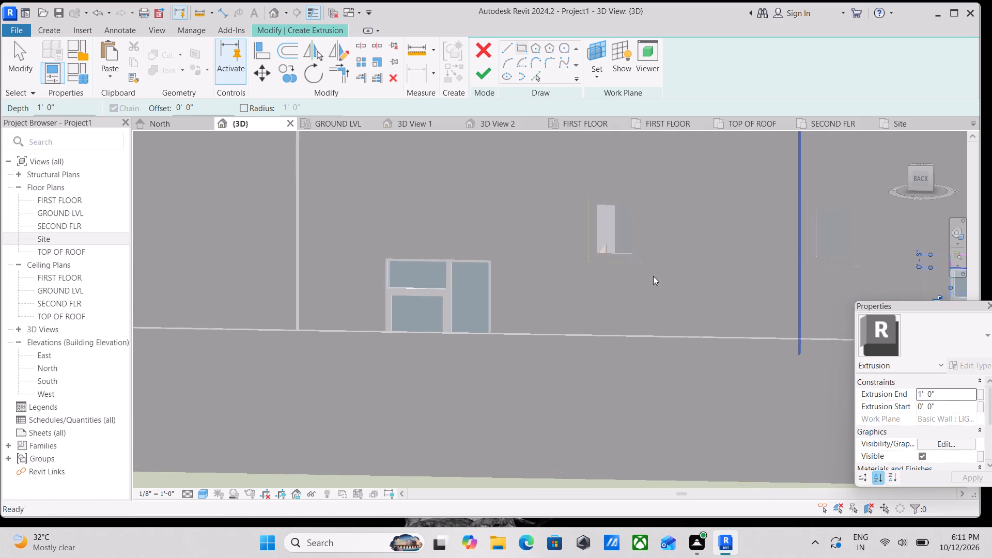
{"action": "scroll", "coordinate": [350, 256], "scroll_direction": "up", "scroll_amount": 4}
{"action": "scroll", "coordinate": [413, 255], "scroll_direction": "up", "scroll_amount": 8}
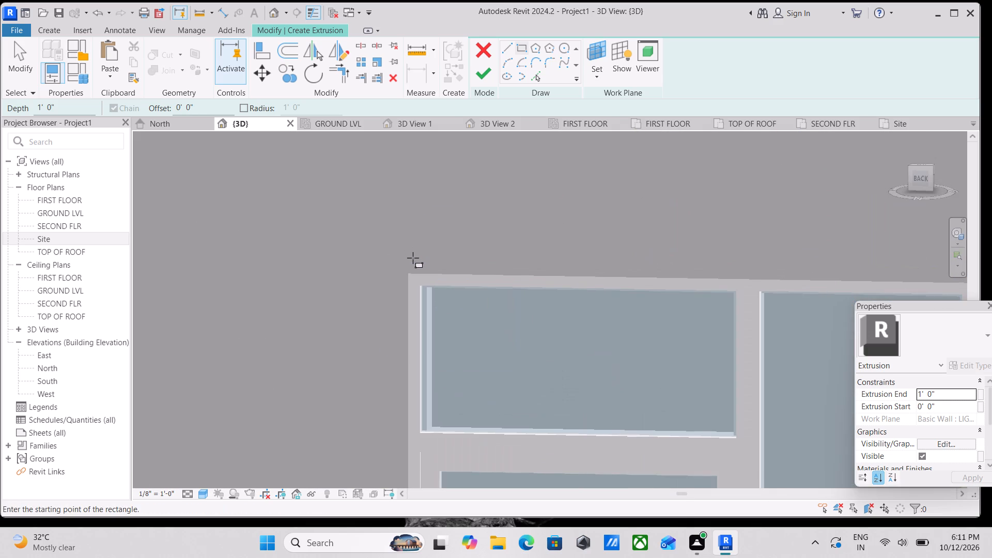
{"action": "left_click", "coordinate": [408, 274]}
{"action": "scroll", "coordinate": [647, 261], "scroll_direction": "down", "scroll_amount": 2}
{"action": "middle_click_drag", "start_coordinate": [648, 261], "coordinate": [459, 268]}
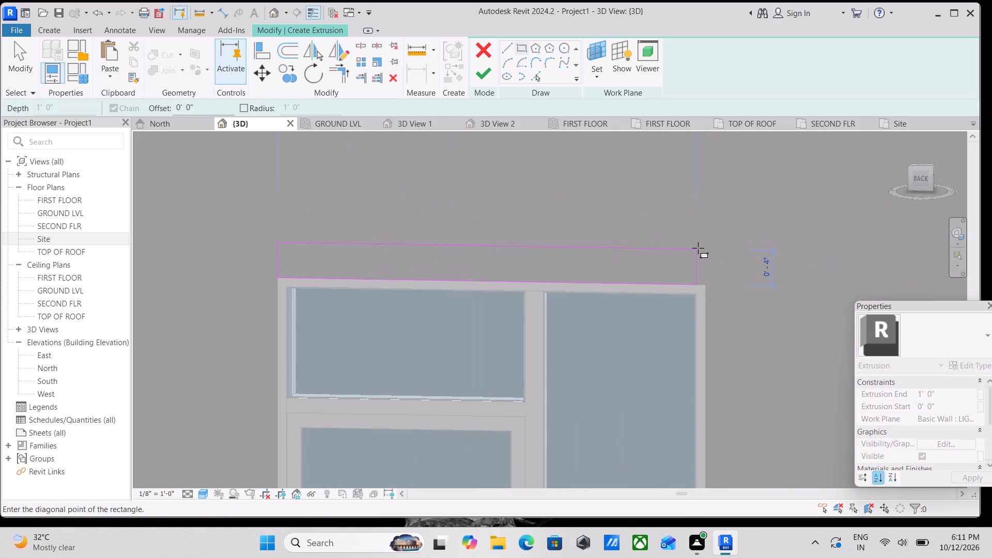
{"action": "left_click", "coordinate": [697, 230]}
{"action": "scroll", "coordinate": [707, 225], "scroll_direction": "down", "scroll_amount": 4}
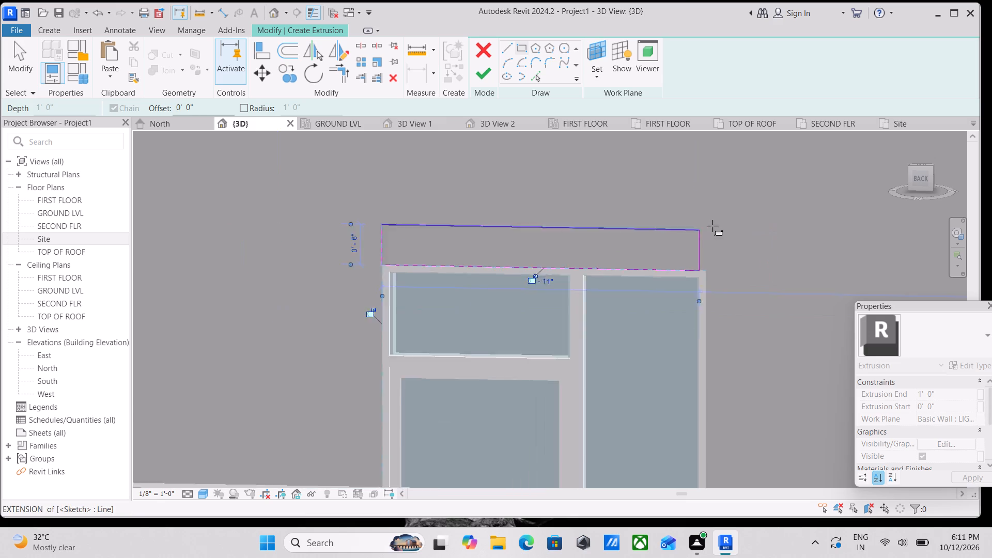
{"action": "scroll", "coordinate": [739, 223], "scroll_direction": "down", "scroll_amount": 2}
{"action": "middle_click_drag", "start_coordinate": [739, 223], "coordinate": [472, 250]}
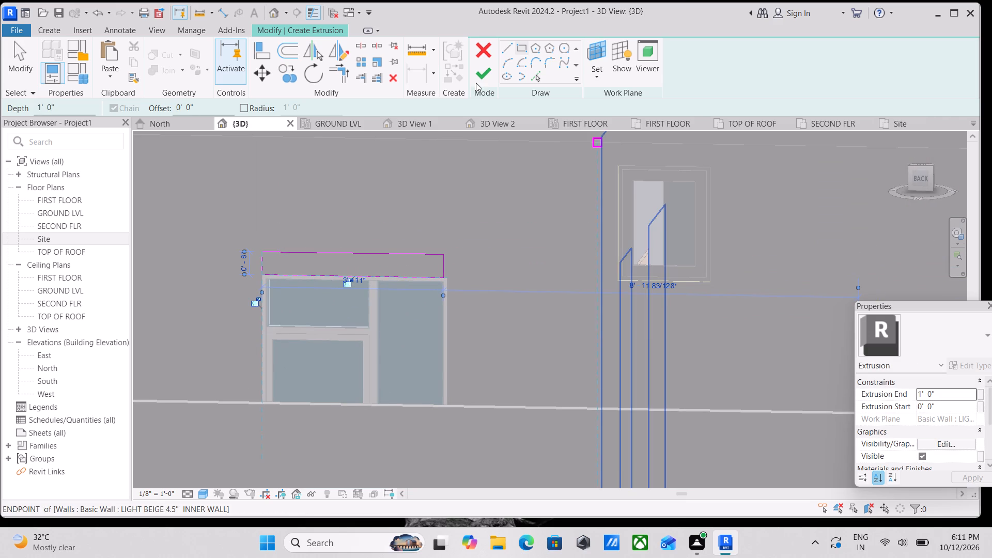
Finish the two rectangles as an extrusion 1'-0" deep and complete the in-place model.
{"action": "left_click", "coordinate": [483, 80]}
{"action": "scroll", "coordinate": [486, 84], "scroll_direction": "down", "scroll_amount": 1}
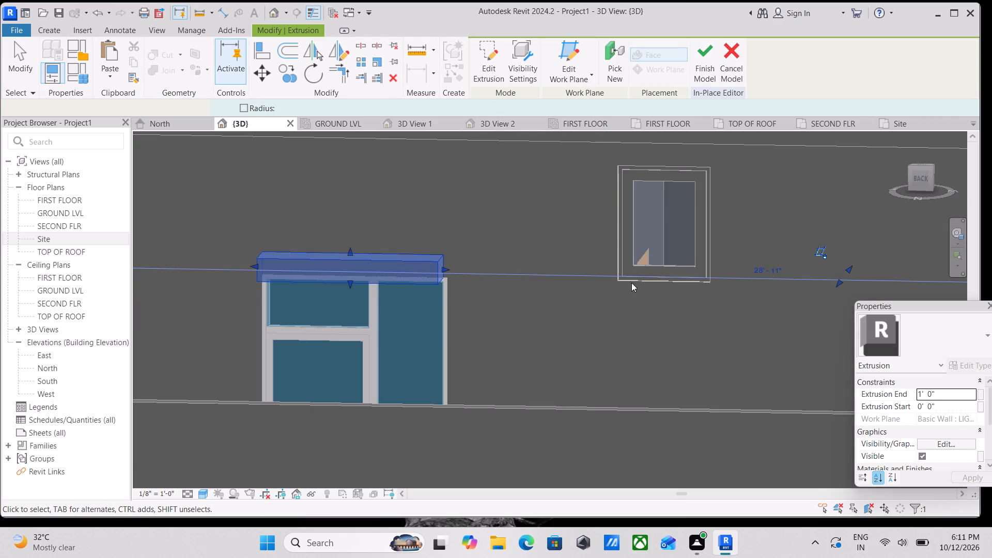
{"action": "scroll", "coordinate": [761, 255], "scroll_direction": "down", "scroll_amount": 3}
{"action": "scroll", "coordinate": [716, 237], "scroll_direction": "down", "scroll_amount": 3}
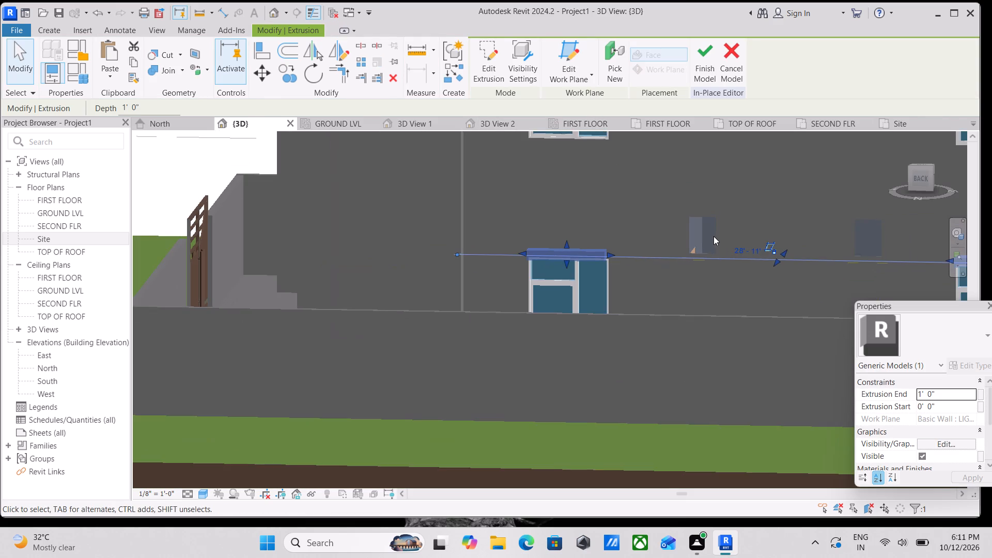
{"action": "middle_click_drag", "start_coordinate": [712, 236], "coordinate": [545, 251]}
{"action": "left_click", "coordinate": [701, 57]}
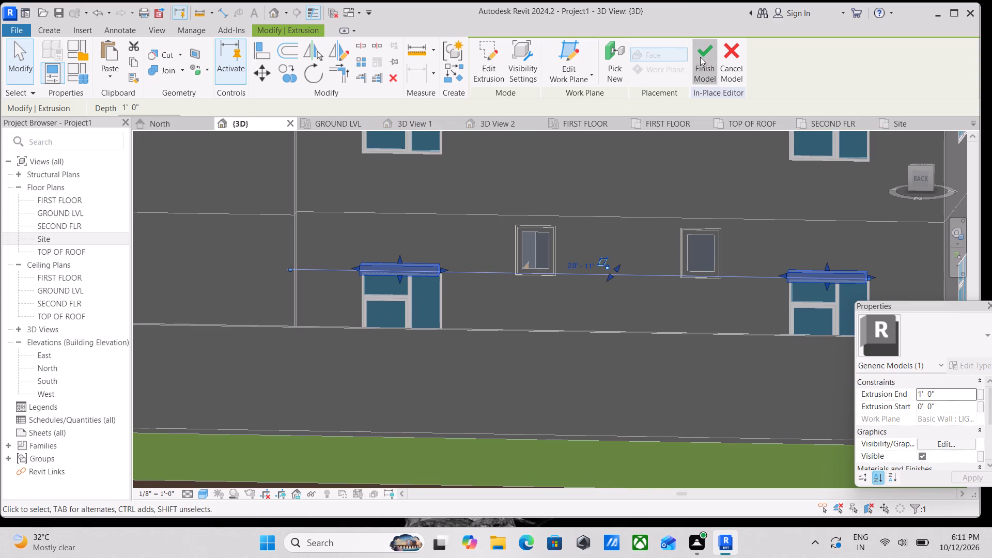
Stretch both ends of the shade above the rear ground-floor window near the building corner slightly past the window frame.
{"action": "scroll", "coordinate": [763, 271], "scroll_direction": "up", "scroll_amount": 2}
{"action": "middle_click_drag", "start_coordinate": [761, 270], "coordinate": [577, 269]}
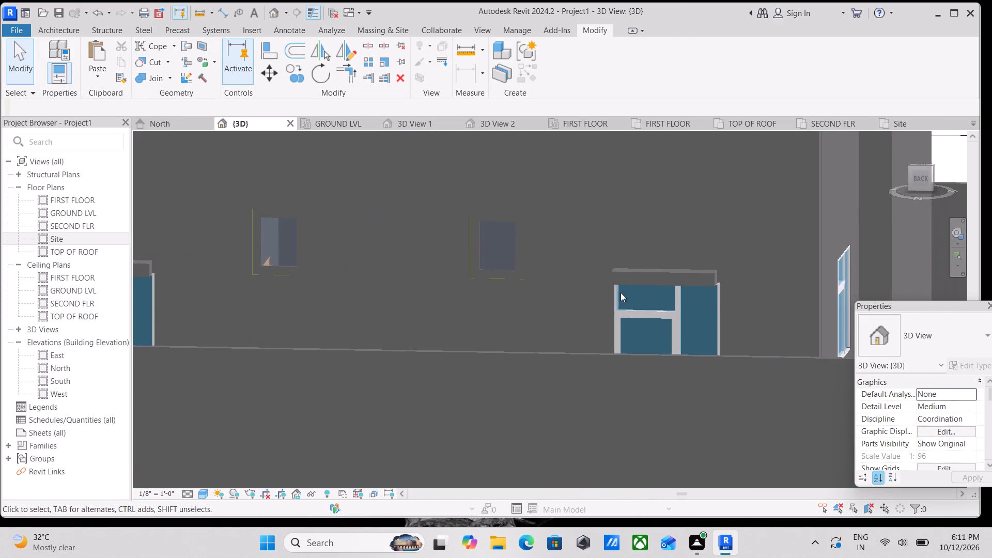
{"action": "left_click", "coordinate": [645, 275]}
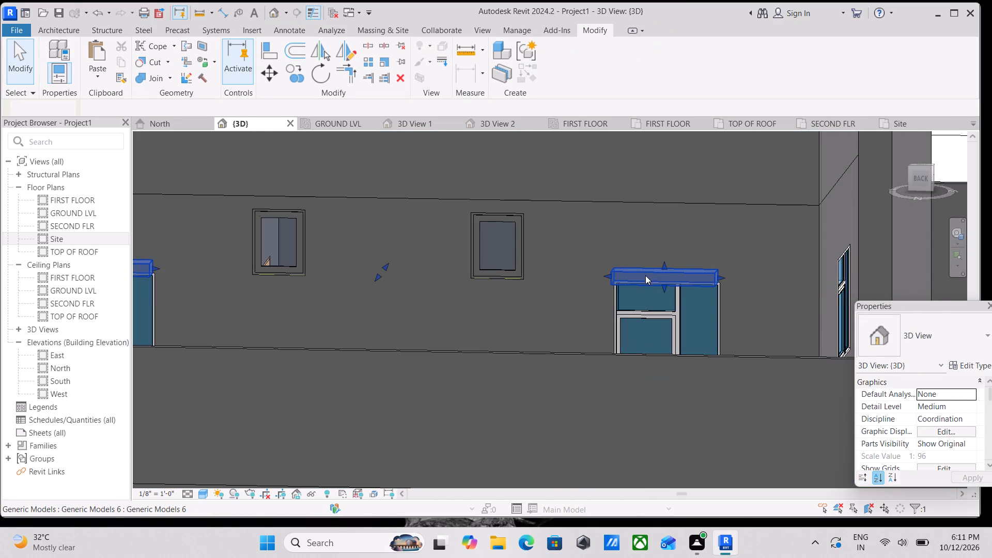
{"action": "scroll", "coordinate": [962, 399], "scroll_direction": "down", "scroll_amount": 2}
{"action": "scroll", "coordinate": [963, 400], "scroll_direction": "up", "scroll_amount": 3}
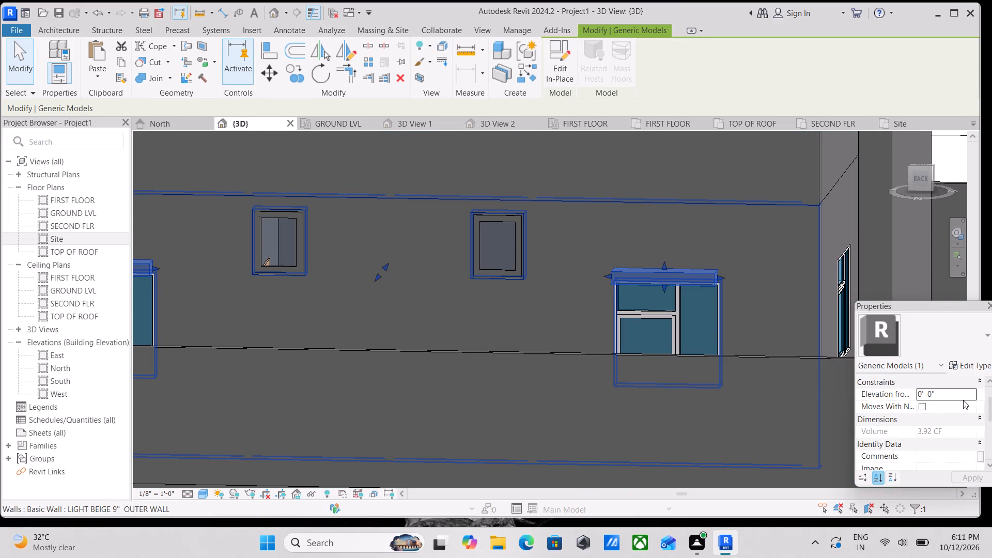
{"action": "scroll", "coordinate": [728, 285], "scroll_direction": "up", "scroll_amount": 5}
{"action": "left_click_drag", "start_coordinate": [714, 270], "coordinate": [716, 270]}
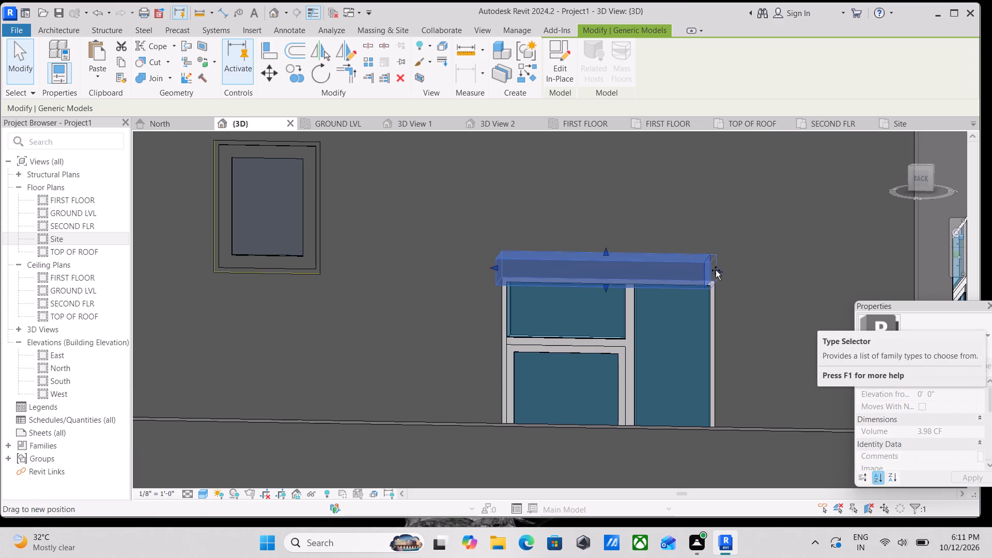
{"action": "left_click_drag", "start_coordinate": [716, 270], "coordinate": [730, 273]}
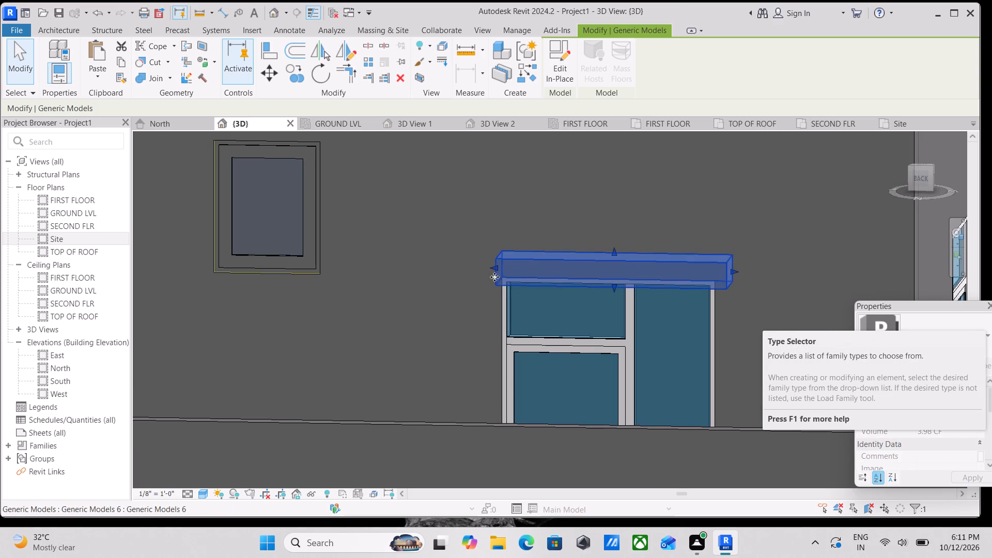
{"action": "left_click_drag", "start_coordinate": [494, 270], "coordinate": [488, 270]}
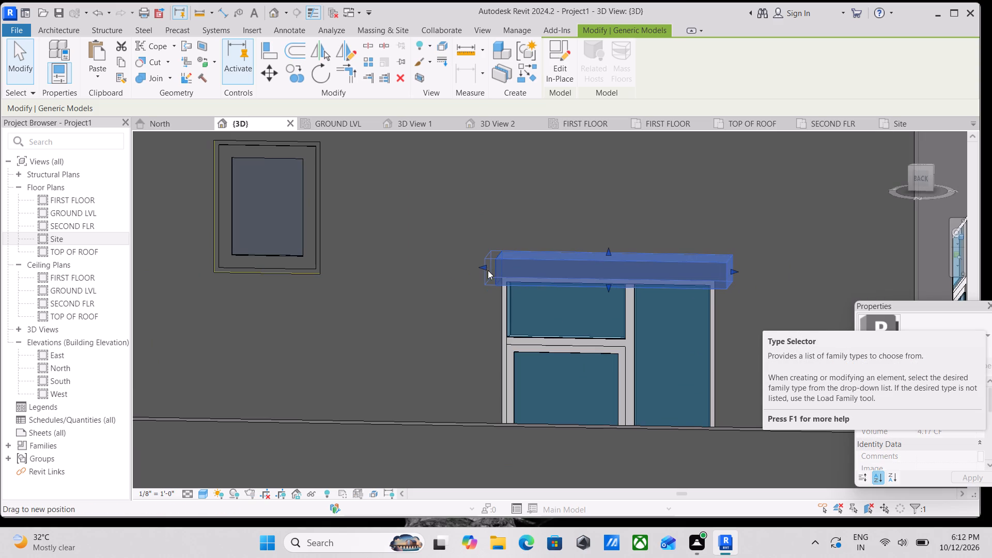
{"action": "scroll", "coordinate": [488, 270], "scroll_direction": "down", "scroll_amount": 5}
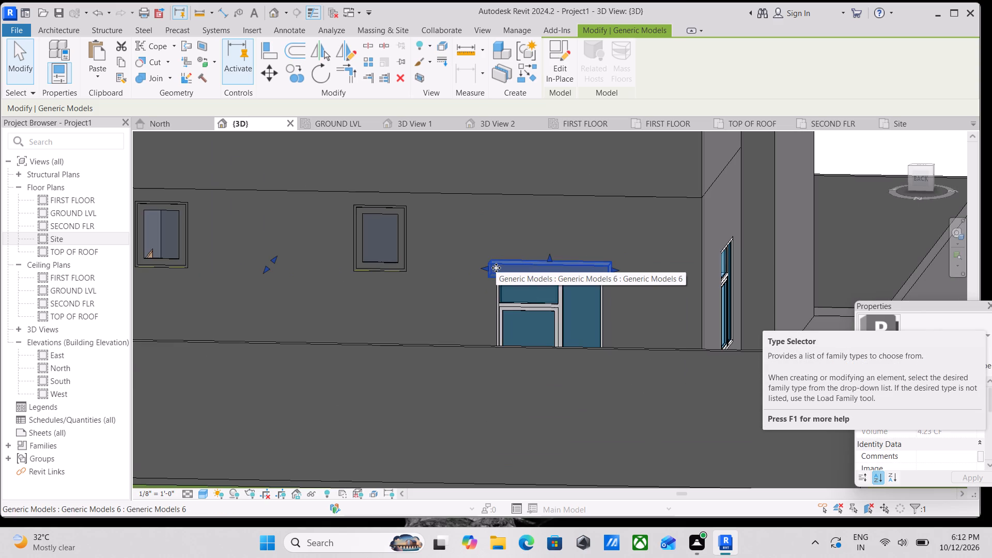
{"action": "key", "text": "Escape"}
Stretch both ends of the shade above the other large rear ground-floor window slightly past its frame.
{"action": "scroll", "coordinate": [496, 268], "scroll_direction": "down", "scroll_amount": 3}
{"action": "middle_click_drag", "start_coordinate": [457, 280], "coordinate": [697, 264]}
{"action": "scroll", "coordinate": [400, 251], "scroll_direction": "up", "scroll_amount": 2}
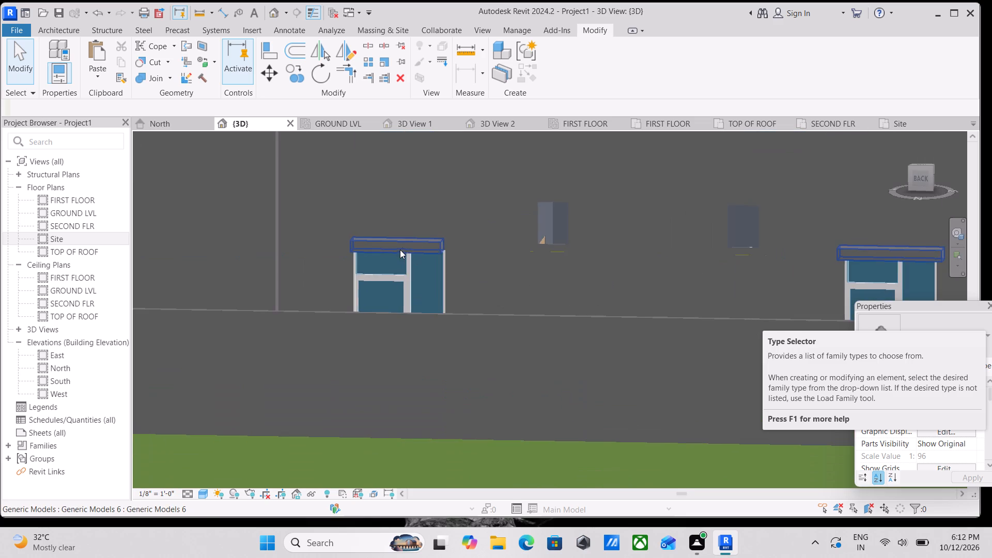
{"action": "left_click", "coordinate": [404, 245]}
{"action": "scroll", "coordinate": [432, 246], "scroll_direction": "up", "scroll_amount": 8}
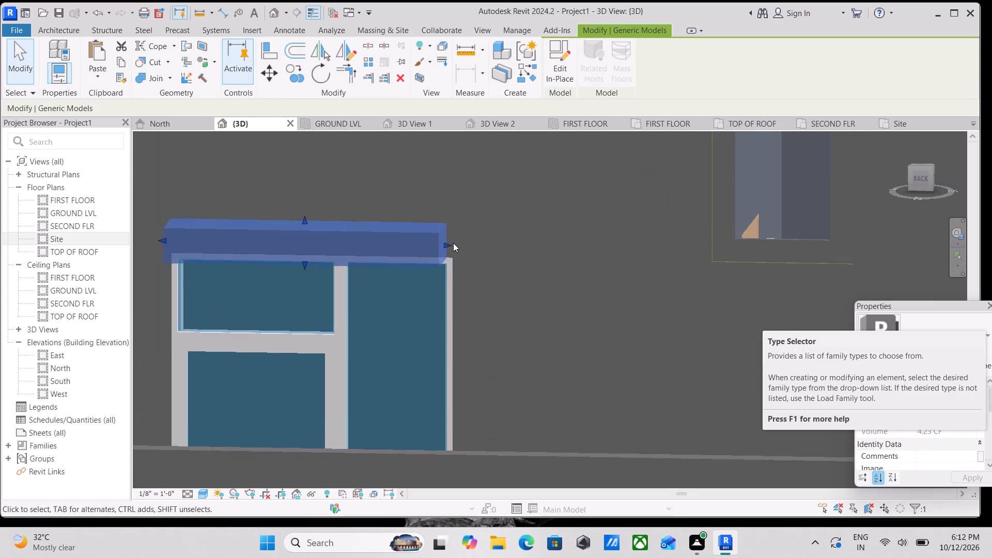
{"action": "left_click_drag", "start_coordinate": [452, 243], "coordinate": [478, 246]}
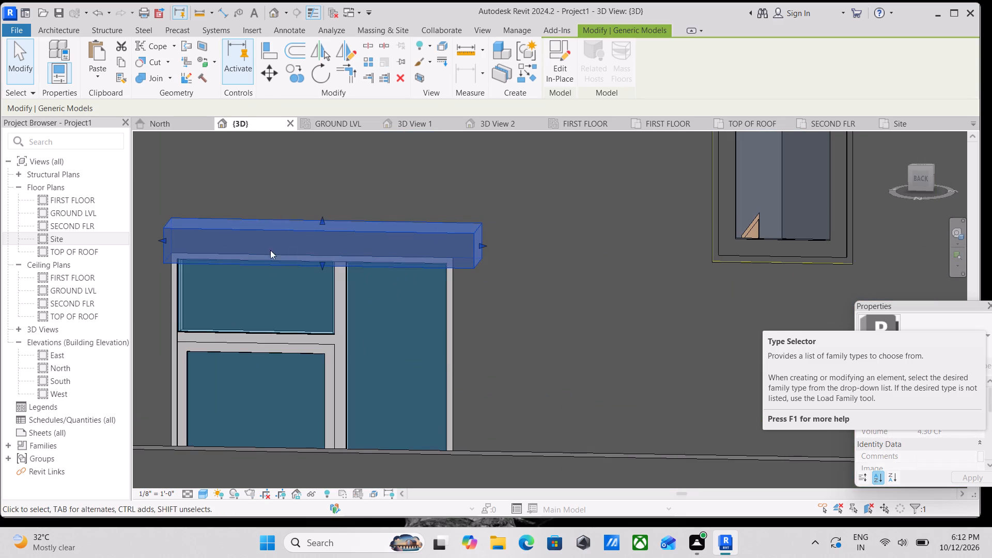
{"action": "left_click_drag", "start_coordinate": [158, 239], "coordinate": [143, 239]}
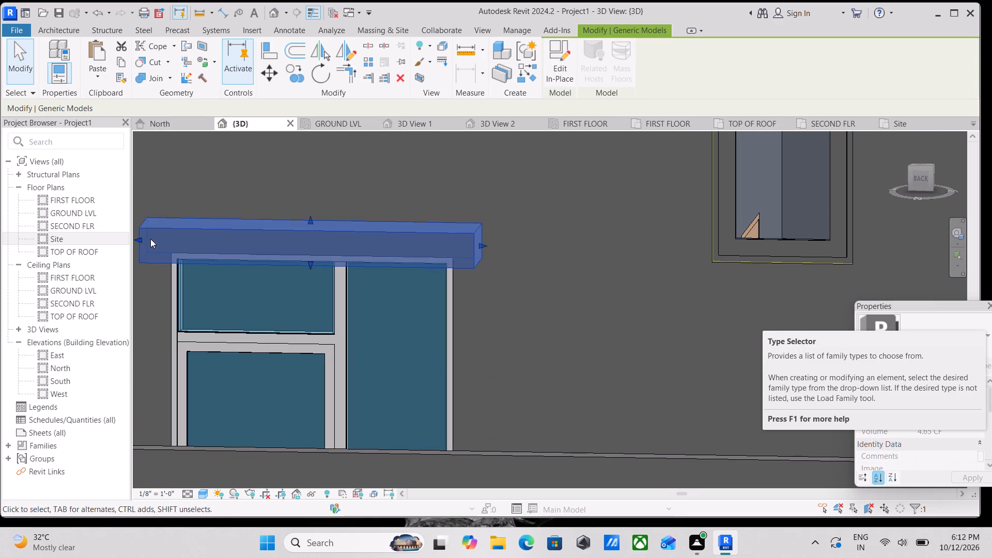
{"action": "key", "text": "Escape"}
Look through the instance properties of the rear ground-floor shades model for a material setting.
{"action": "scroll", "coordinate": [150, 239], "scroll_direction": "down", "scroll_amount": 3}
{"action": "left_click", "coordinate": [361, 237]}
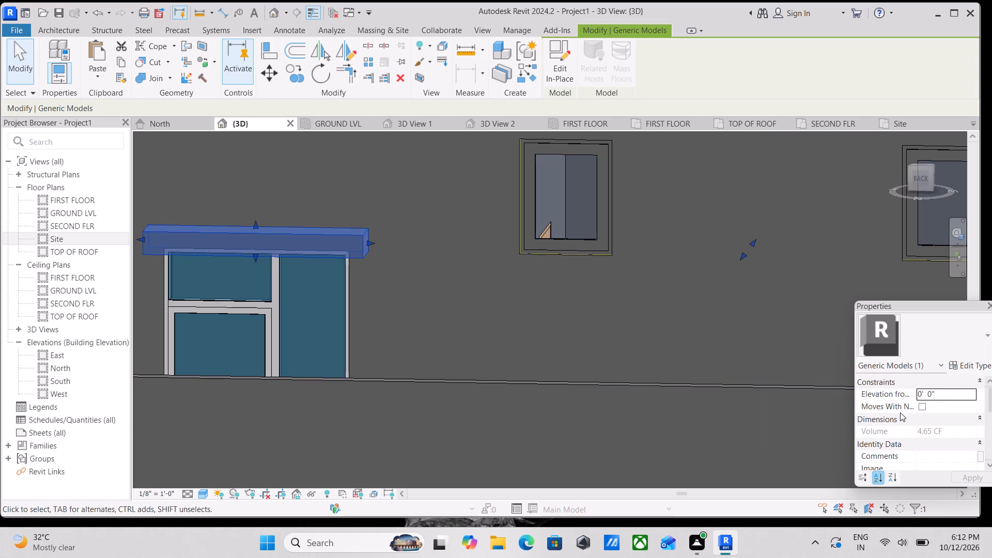
{"action": "scroll", "coordinate": [945, 422], "scroll_direction": "down", "scroll_amount": 6}
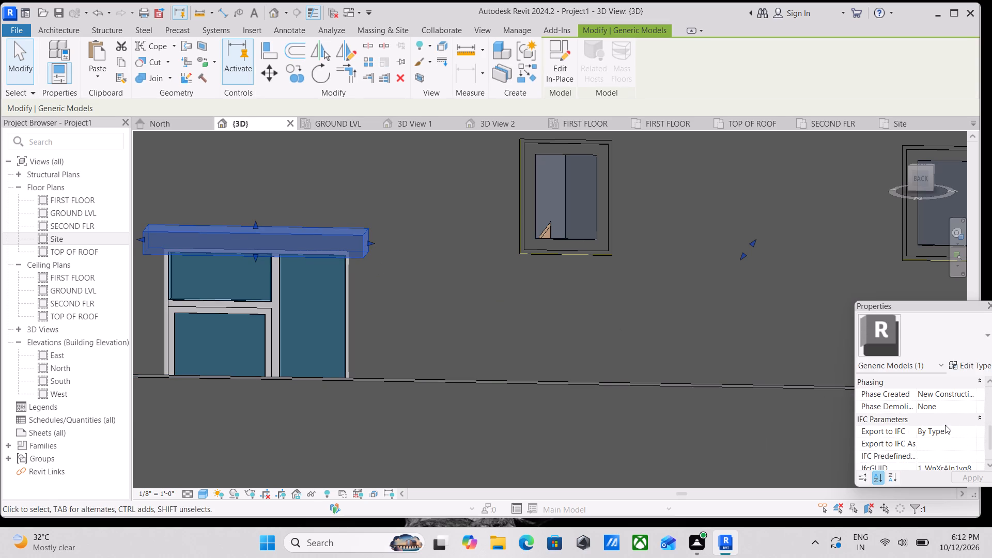
{"action": "scroll", "coordinate": [945, 427], "scroll_direction": "up", "scroll_amount": 10}
{"action": "scroll", "coordinate": [944, 427], "scroll_direction": "down", "scroll_amount": 12}
{"action": "scroll", "coordinate": [944, 427], "scroll_direction": "up", "scroll_amount": 11}
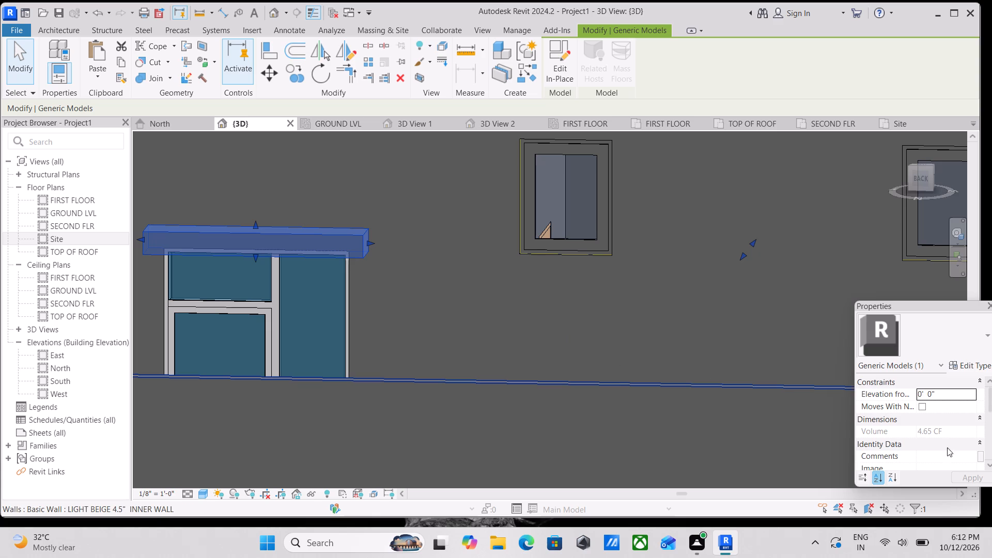
{"action": "scroll", "coordinate": [969, 441], "scroll_direction": "down", "scroll_amount": 2}
{"action": "scroll", "coordinate": [938, 421], "scroll_direction": "up", "scroll_amount": 6}
{"action": "scroll", "coordinate": [669, 257], "scroll_direction": "down", "scroll_amount": 7}
{"action": "middle_click_drag", "start_coordinate": [753, 243], "coordinate": [751, 243]}
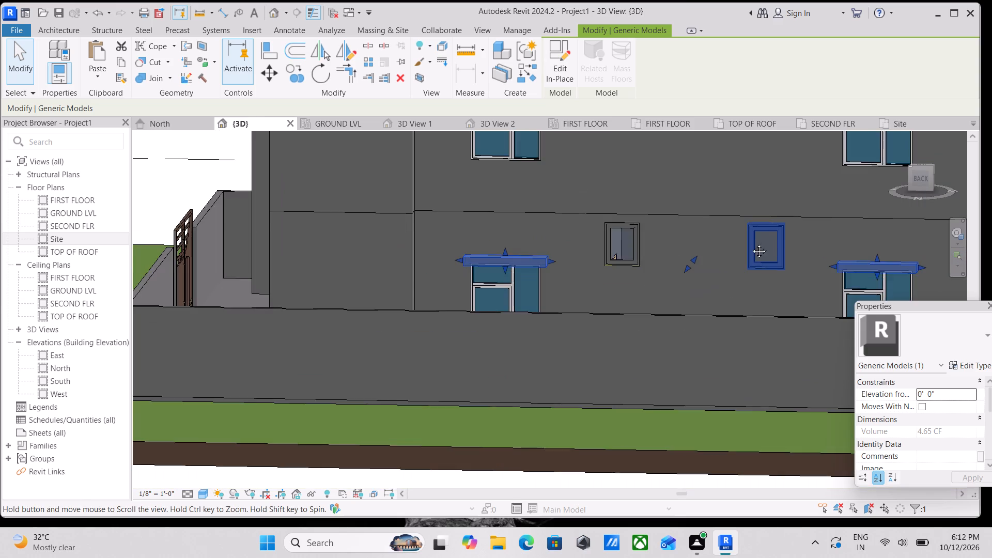
{"action": "middle_click_drag", "start_coordinate": [751, 243], "coordinate": [657, 253]}
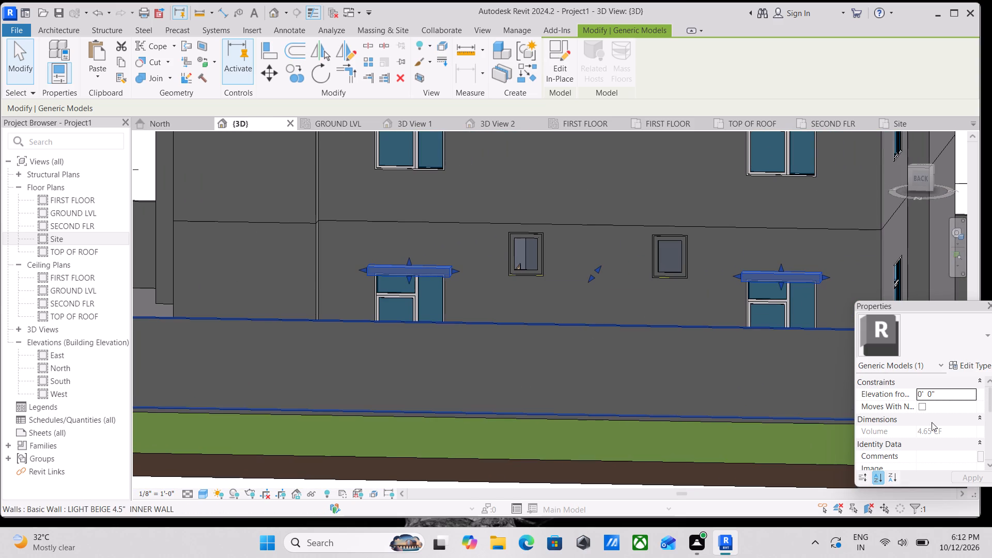
{"action": "scroll", "coordinate": [931, 425], "scroll_direction": "down", "scroll_amount": 5}
{"action": "scroll", "coordinate": [937, 428], "scroll_direction": "up", "scroll_amount": 3}
{"action": "scroll", "coordinate": [937, 428], "scroll_direction": "down", "scroll_amount": 2}
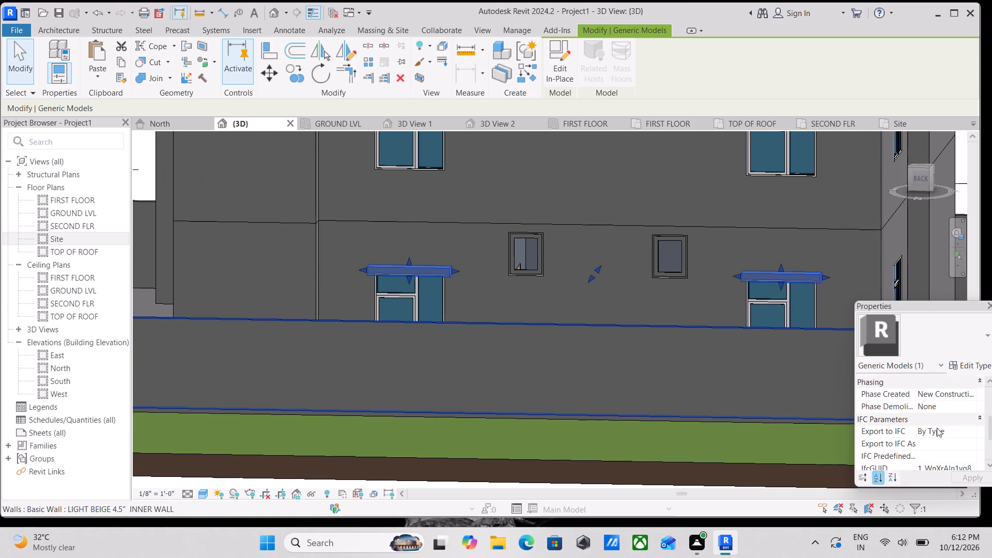
{"action": "scroll", "coordinate": [937, 428], "scroll_direction": "down", "scroll_amount": 1}
{"action": "scroll", "coordinate": [941, 395], "scroll_direction": "up", "scroll_amount": 4}
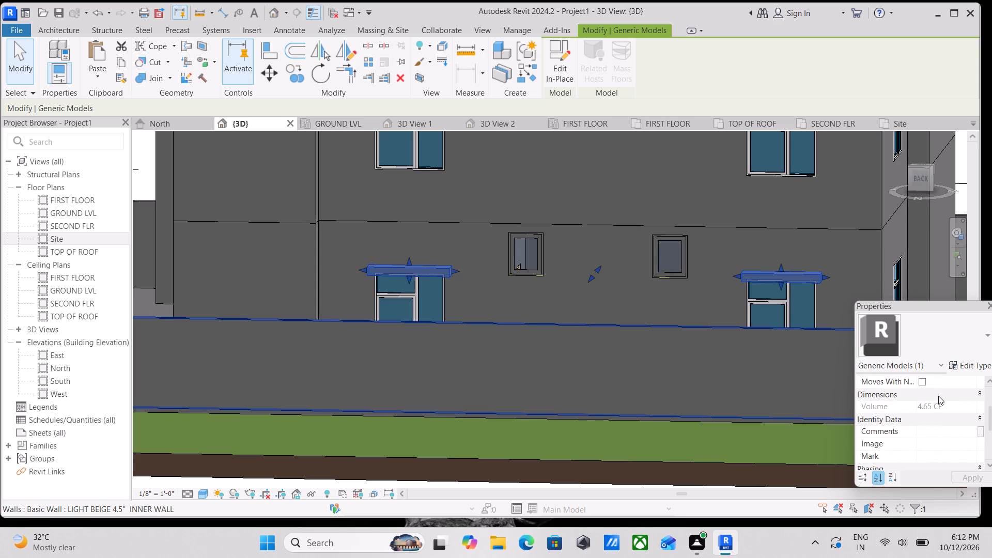
{"action": "scroll", "coordinate": [936, 396], "scroll_direction": "up", "scroll_amount": 6}
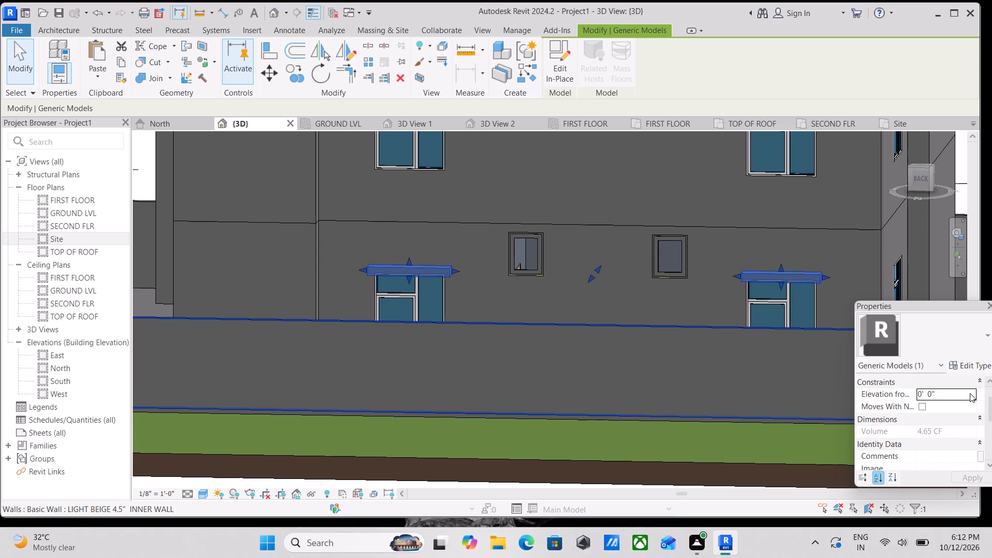
{"action": "scroll", "coordinate": [617, 289], "scroll_direction": "down", "scroll_amount": 3}
{"action": "middle_click_drag", "start_coordinate": [610, 296], "coordinate": [599, 311]}
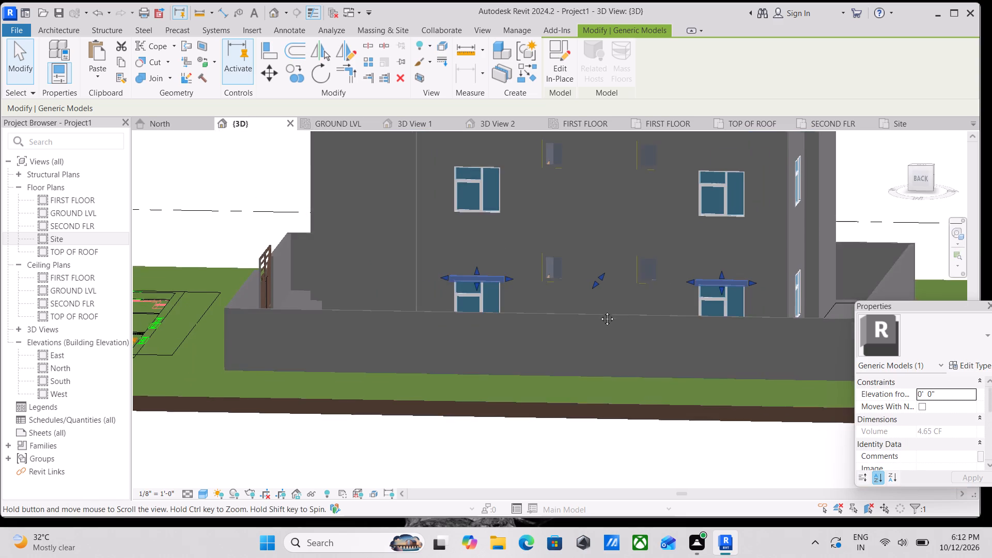
{"action": "middle_click_drag", "start_coordinate": [599, 311], "coordinate": [566, 379]}
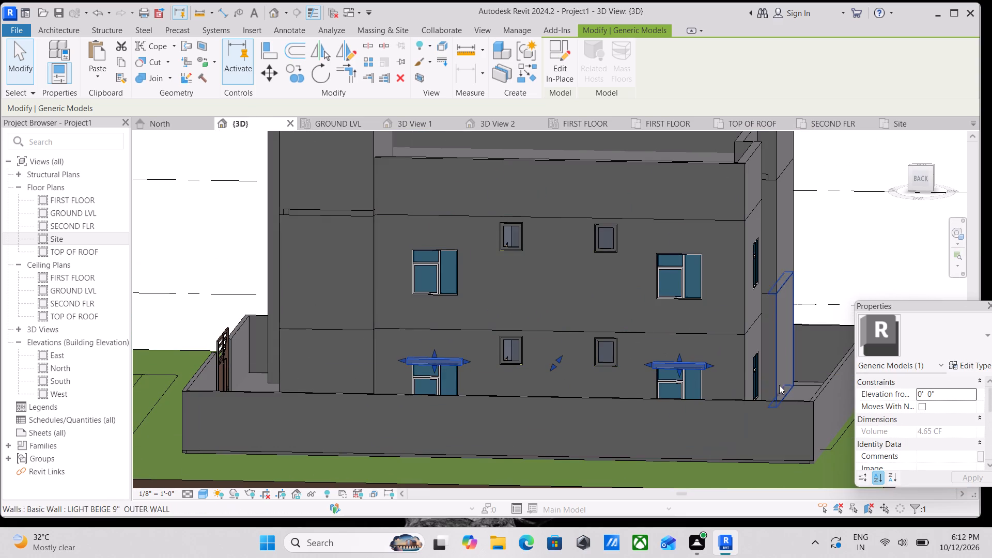
{"action": "scroll", "coordinate": [958, 429], "scroll_direction": "down", "scroll_amount": 4}
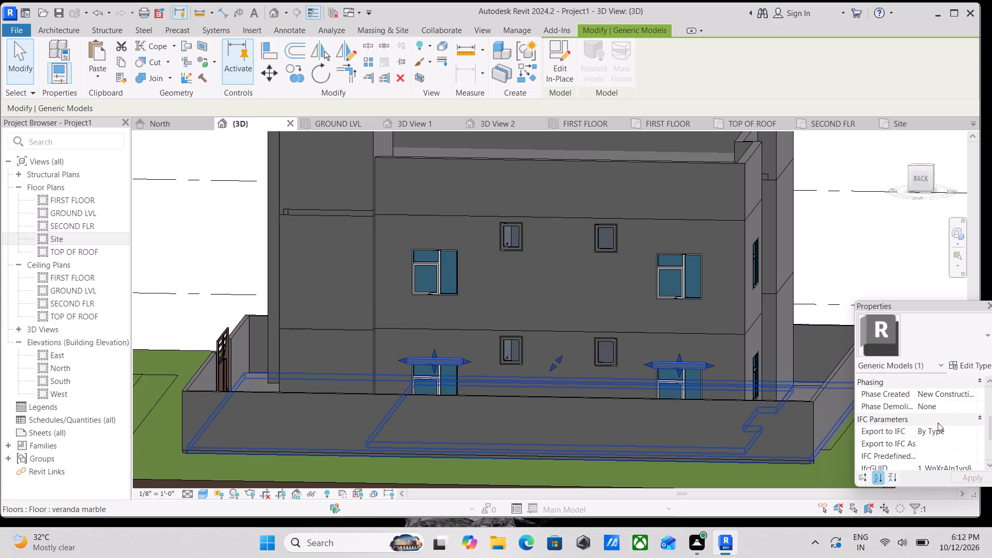
{"action": "scroll", "coordinate": [938, 425], "scroll_direction": "down", "scroll_amount": 4}
{"action": "scroll", "coordinate": [939, 424], "scroll_direction": "up", "scroll_amount": 2}
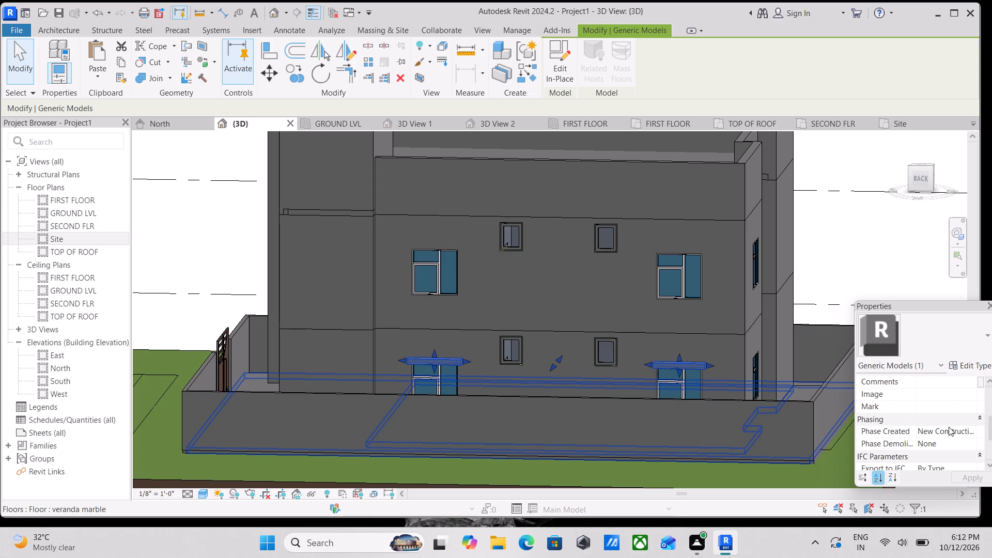
{"action": "scroll", "coordinate": [932, 421], "scroll_direction": "up", "scroll_amount": 3}
{"action": "scroll", "coordinate": [933, 451], "scroll_direction": "down", "scroll_amount": 1}
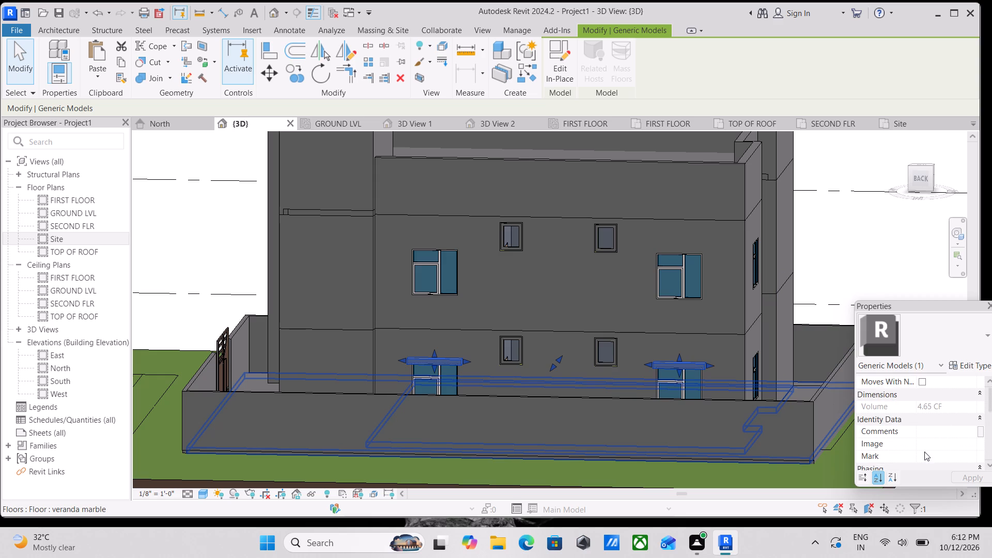
{"action": "scroll", "coordinate": [906, 446], "scroll_direction": "down", "scroll_amount": 2}
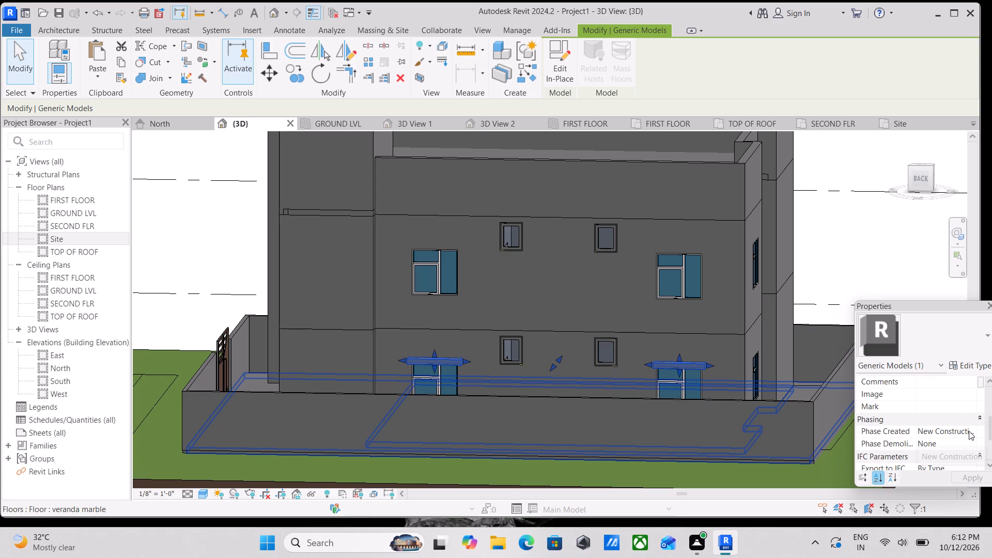
Open the rear ground-floor shades for in-place editing, check the extrusion's material, and finish the model.
{"action": "scroll", "coordinate": [652, 355], "scroll_direction": "up", "scroll_amount": 7}
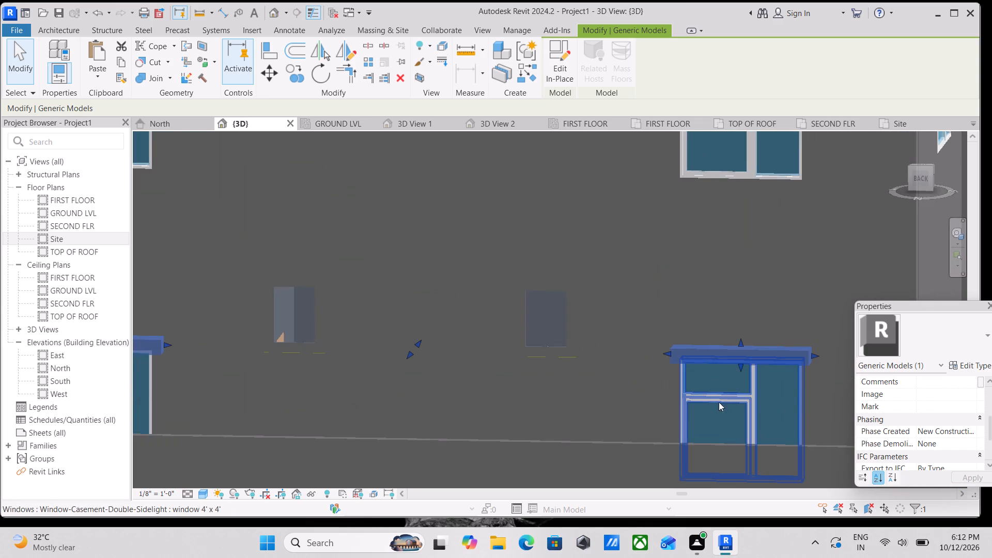
{"action": "scroll", "coordinate": [733, 384], "scroll_direction": "up", "scroll_amount": 2}
{"action": "scroll", "coordinate": [717, 294], "scroll_direction": "down", "scroll_amount": 4}
{"action": "middle_click_drag", "start_coordinate": [719, 306], "coordinate": [707, 311]}
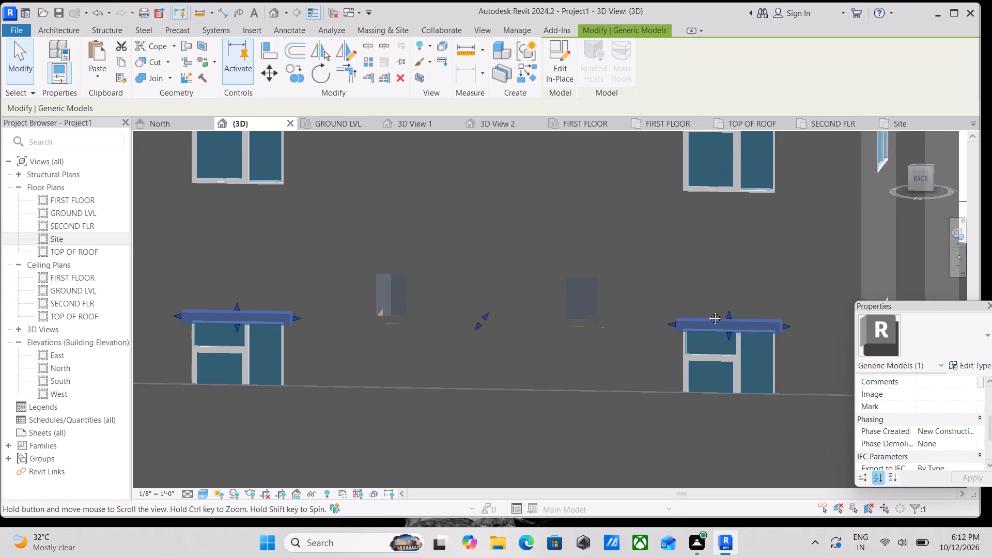
{"action": "middle_click_drag", "start_coordinate": [707, 311], "coordinate": [660, 367]}
{"action": "scroll", "coordinate": [658, 370], "scroll_direction": "up", "scroll_amount": 1}
{"action": "scroll", "coordinate": [765, 374], "scroll_direction": "down", "scroll_amount": 2}
{"action": "middle_click_drag", "start_coordinate": [707, 344], "coordinate": [674, 360]}
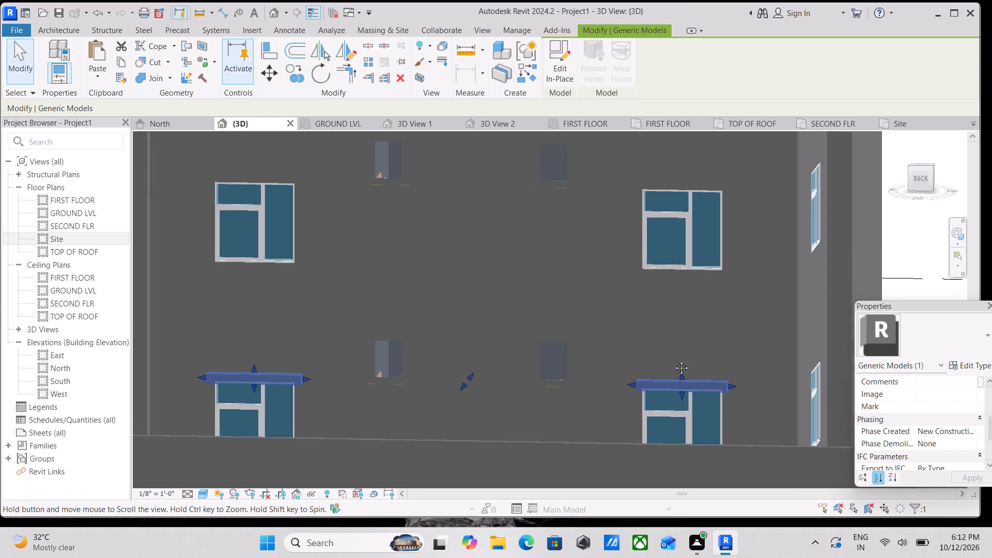
{"action": "middle_click_drag", "start_coordinate": [674, 360], "coordinate": [637, 376]}
{"action": "scroll", "coordinate": [629, 370], "scroll_direction": "down", "scroll_amount": 1}
{"action": "middle_click_drag", "start_coordinate": [629, 370], "coordinate": [637, 364]}
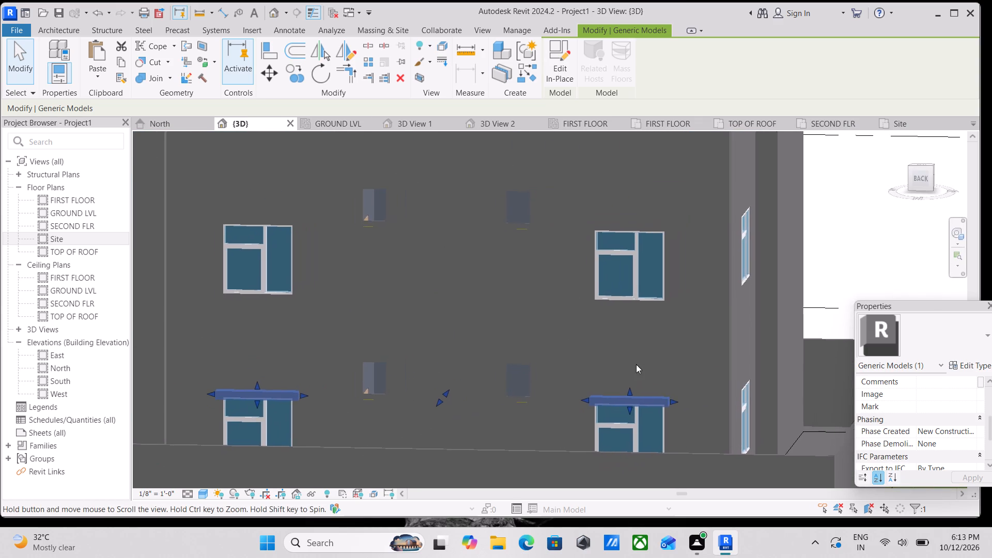
{"action": "scroll", "coordinate": [662, 369], "scroll_direction": "up", "scroll_amount": 2}
{"action": "middle_click_drag", "start_coordinate": [648, 379], "coordinate": [621, 315]}
{"action": "scroll", "coordinate": [579, 360], "scroll_direction": "up", "scroll_amount": 2}
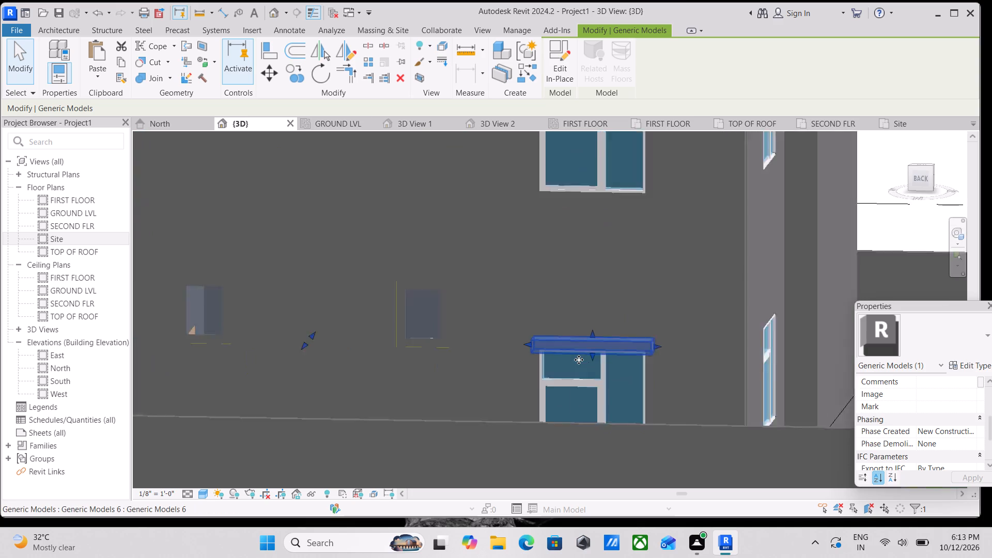
{"action": "scroll", "coordinate": [579, 360], "scroll_direction": "up", "scroll_amount": 2}
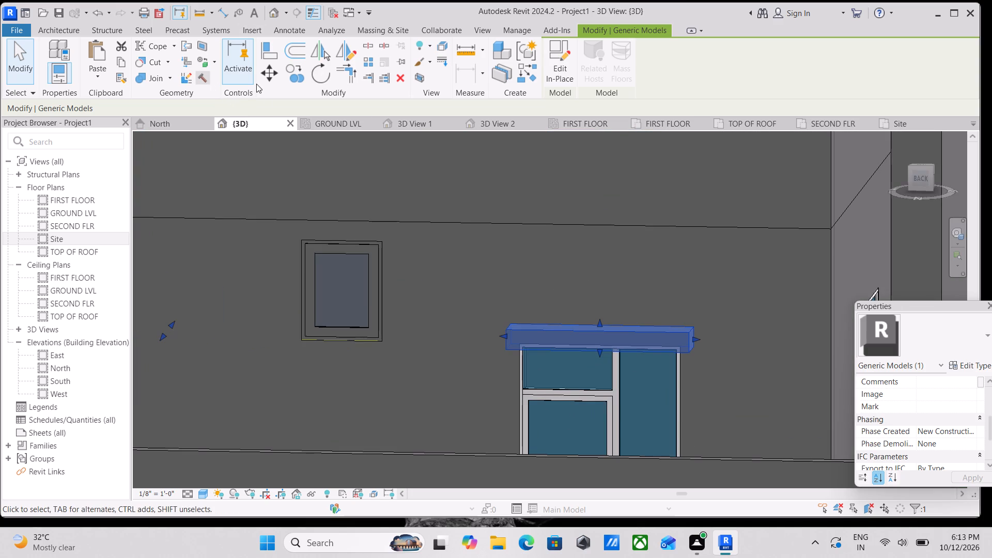
{"action": "scroll", "coordinate": [558, 343], "scroll_direction": "up", "scroll_amount": 3}
{"action": "scroll", "coordinate": [557, 344], "scroll_direction": "down", "scroll_amount": 2}
{"action": "middle_click_drag", "start_coordinate": [550, 338], "coordinate": [488, 335]}
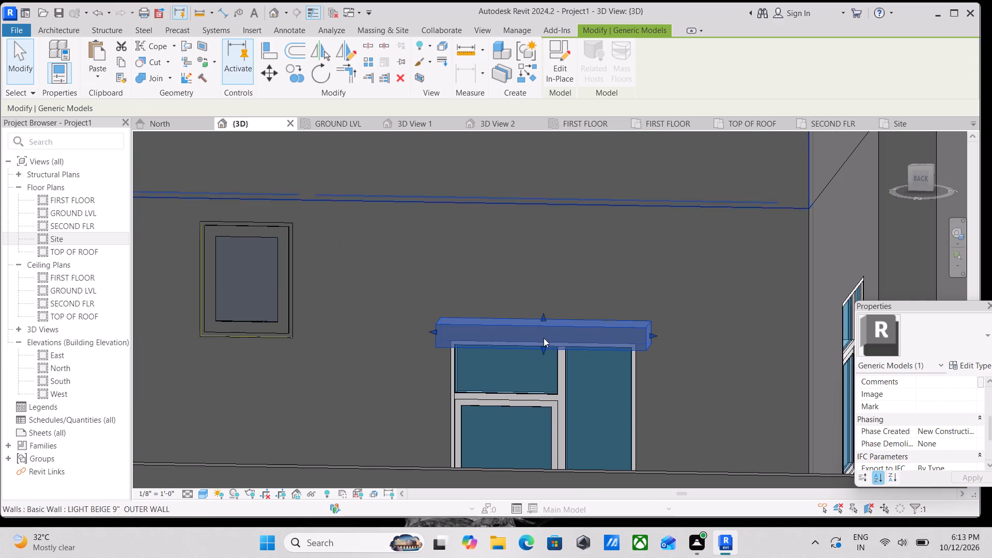
{"action": "left_click", "coordinate": [557, 74]}
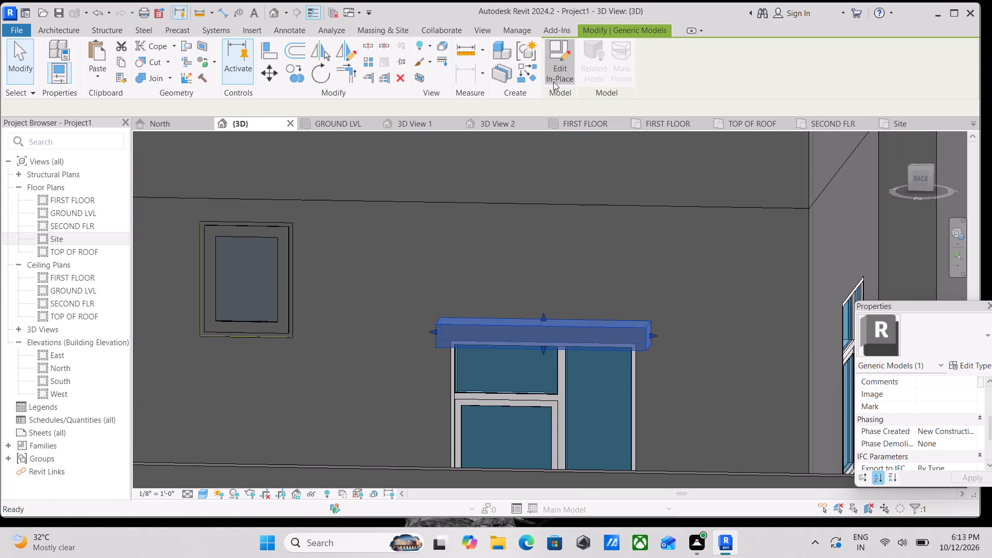
{"action": "left_click", "coordinate": [554, 323]}
{"action": "scroll", "coordinate": [554, 323], "scroll_direction": "down", "scroll_amount": 3}
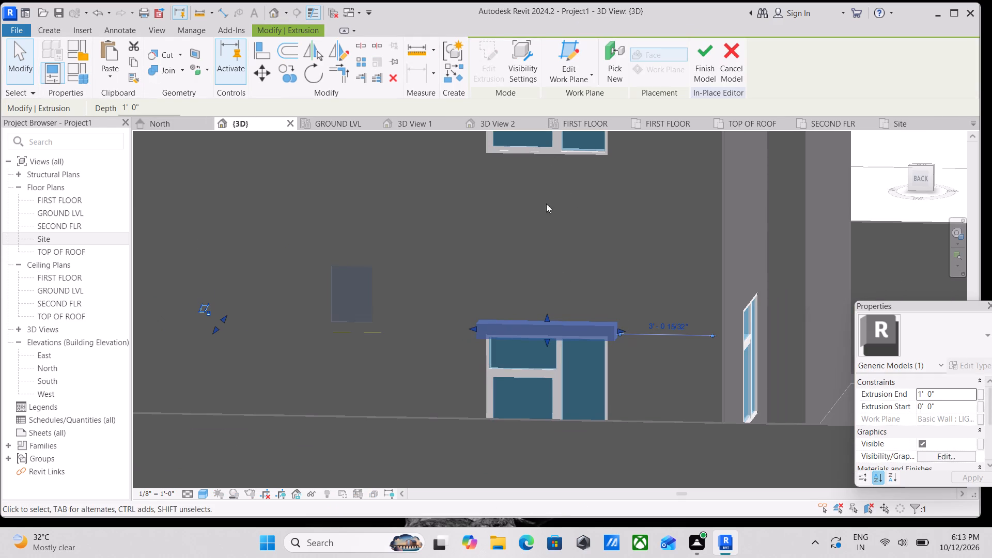
{"action": "scroll", "coordinate": [925, 410], "scroll_direction": "down", "scroll_amount": 2}
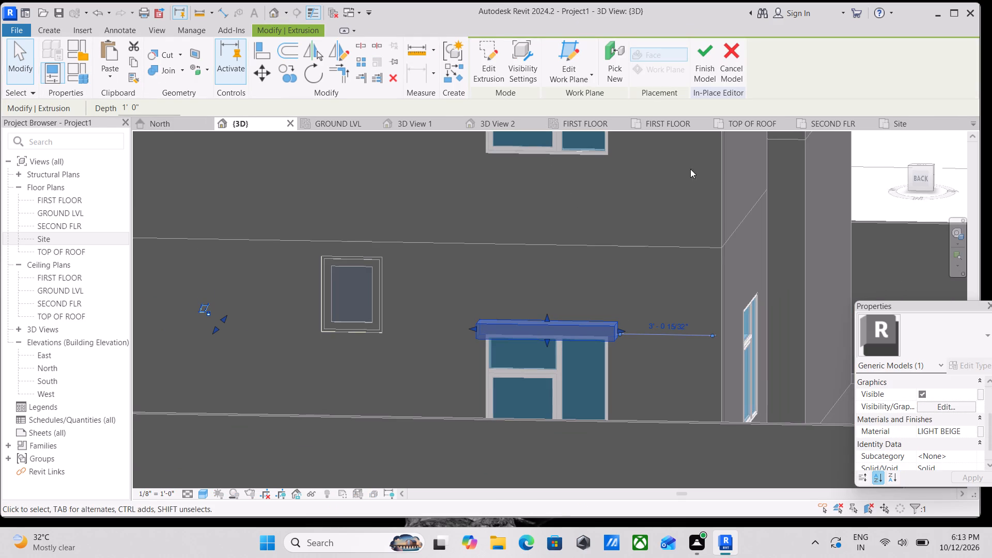
{"action": "left_click", "coordinate": [704, 58]}
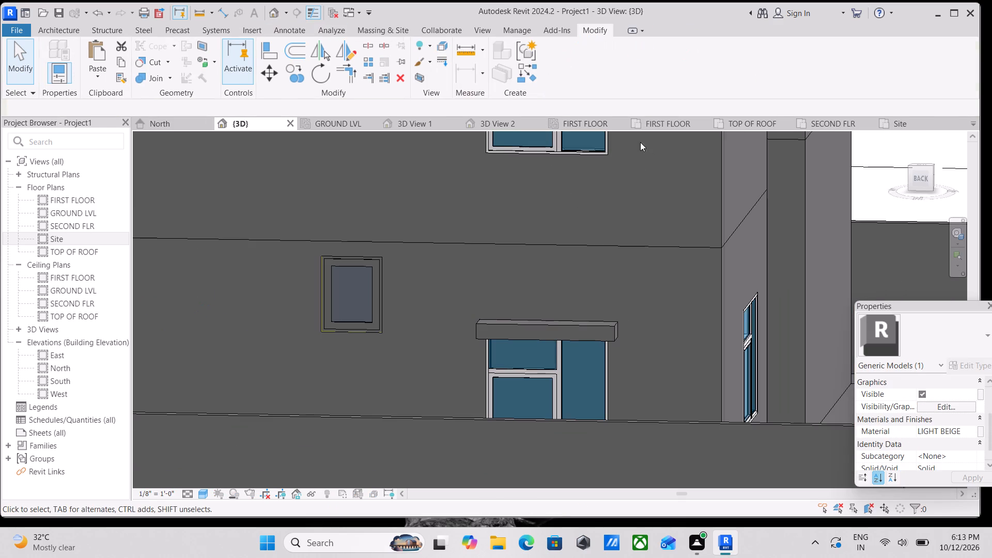
{"action": "scroll", "coordinate": [654, 137], "scroll_direction": "down", "scroll_amount": 3}
{"action": "scroll", "coordinate": [624, 275], "scroll_direction": "down", "scroll_amount": 3}
{"action": "key", "text": "Escape"}
Examine the house from the front, side and rear to compare the shades above its windows.
{"action": "scroll", "coordinate": [624, 276], "scroll_direction": "down", "scroll_amount": 3}
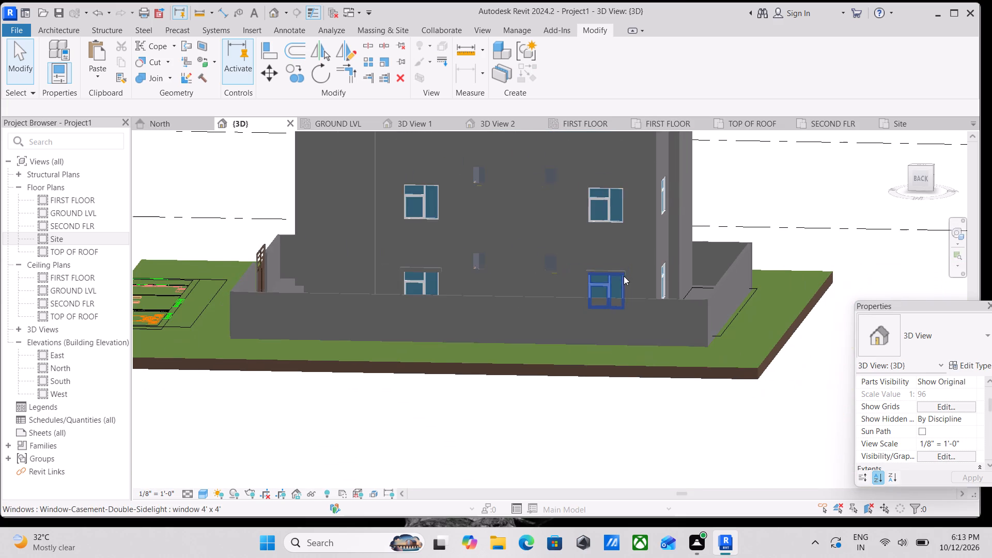
{"action": "middle_click_drag", "start_coordinate": [478, 283], "coordinate": [656, 297], "text": "shift"}
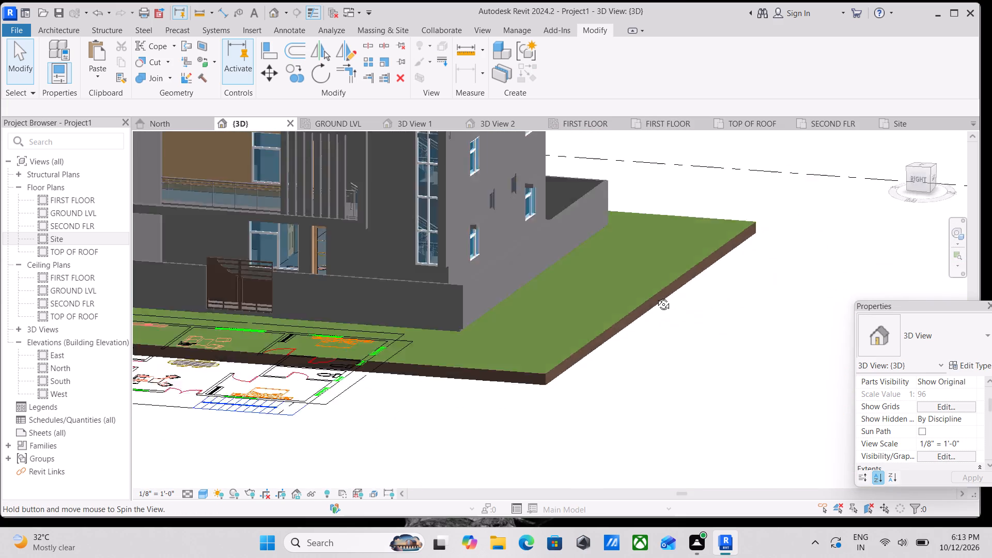
{"action": "middle_click_drag", "start_coordinate": [656, 297], "coordinate": [660, 295], "text": "shift"}
{"action": "middle_click_drag", "start_coordinate": [521, 278], "coordinate": [549, 382], "text": "shift"}
{"action": "middle_click_drag", "start_coordinate": [424, 308], "coordinate": [545, 345], "text": "shift"}
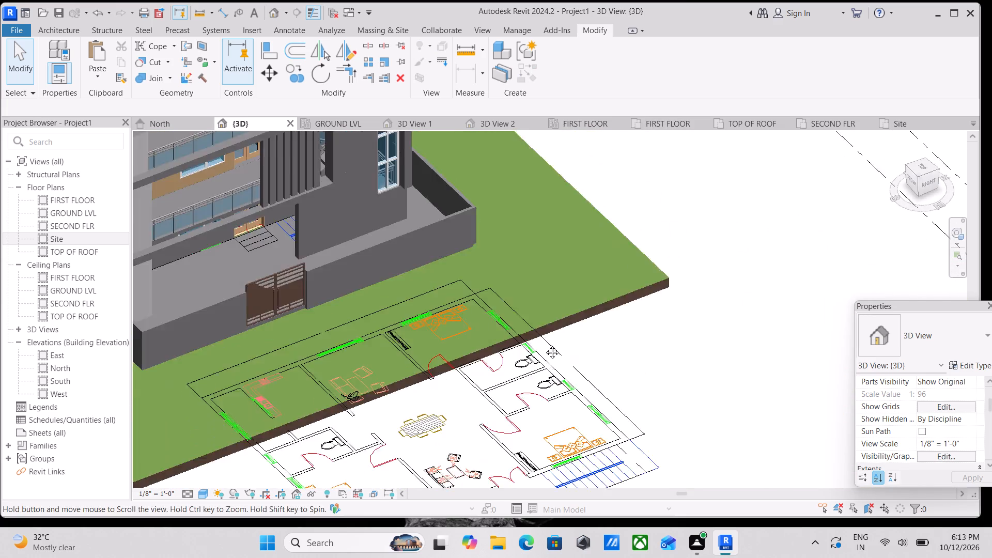
{"action": "middle_click_drag", "start_coordinate": [545, 345], "coordinate": [546, 345], "text": "shift"}
{"action": "middle_click_drag", "start_coordinate": [461, 299], "coordinate": [531, 296]}
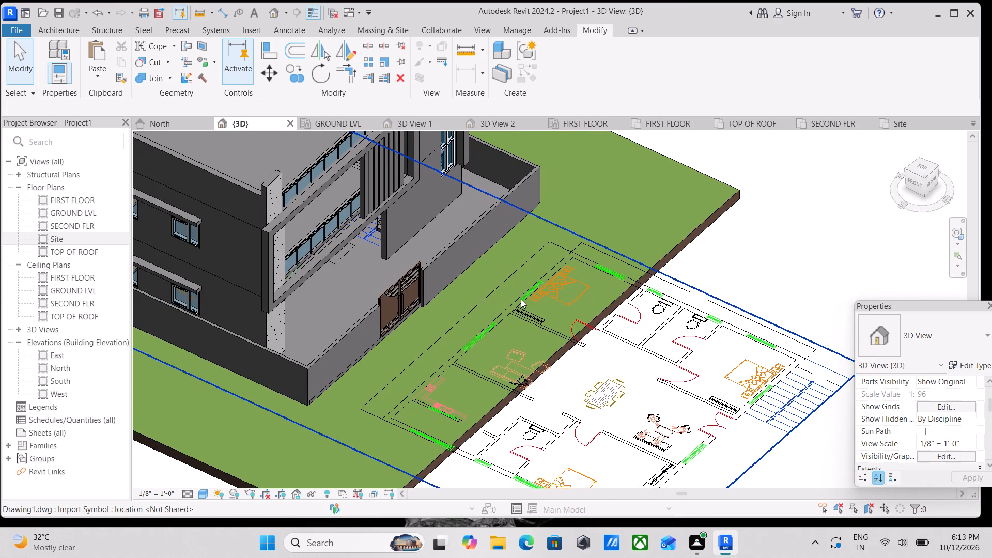
{"action": "middle_click_drag", "start_coordinate": [521, 299], "coordinate": [352, 189], "text": "shift"}
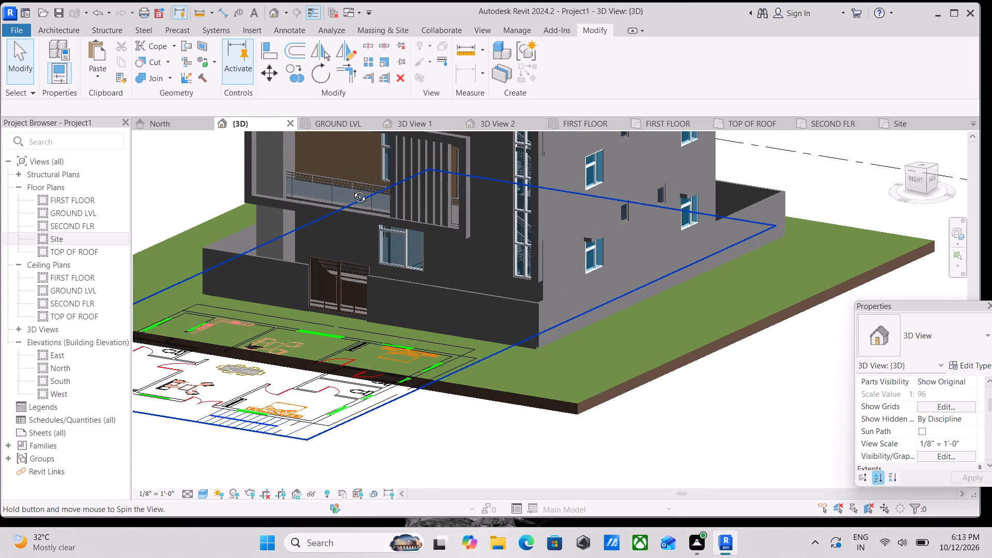
{"action": "middle_click_drag", "start_coordinate": [352, 189], "coordinate": [272, 215], "text": "shift"}
{"action": "middle_click_drag", "start_coordinate": [547, 329], "coordinate": [544, 329], "text": "shift"}
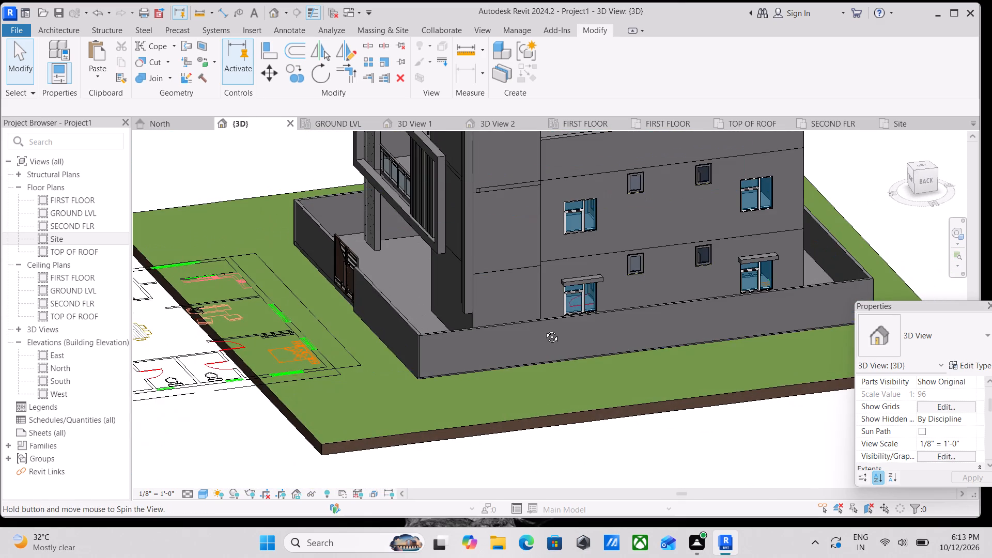
{"action": "middle_click_drag", "start_coordinate": [544, 329], "coordinate": [505, 327], "text": "shift"}
Copy the pair of rear ground-floor shades straight up onto the top edges of the large rear first-floor windows.
{"action": "left_click", "coordinate": [538, 299]}
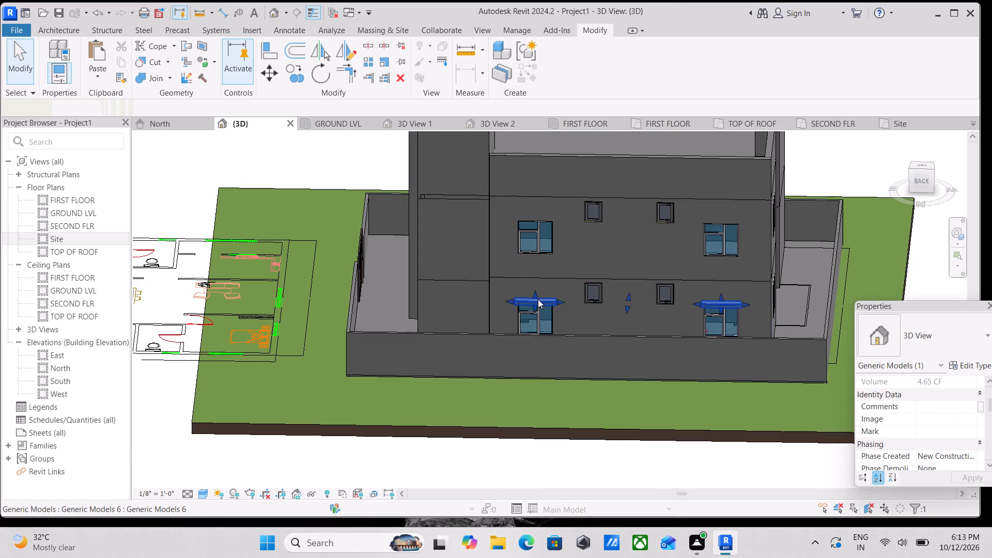
{"action": "scroll", "coordinate": [538, 299], "scroll_direction": "up", "scroll_amount": 7}
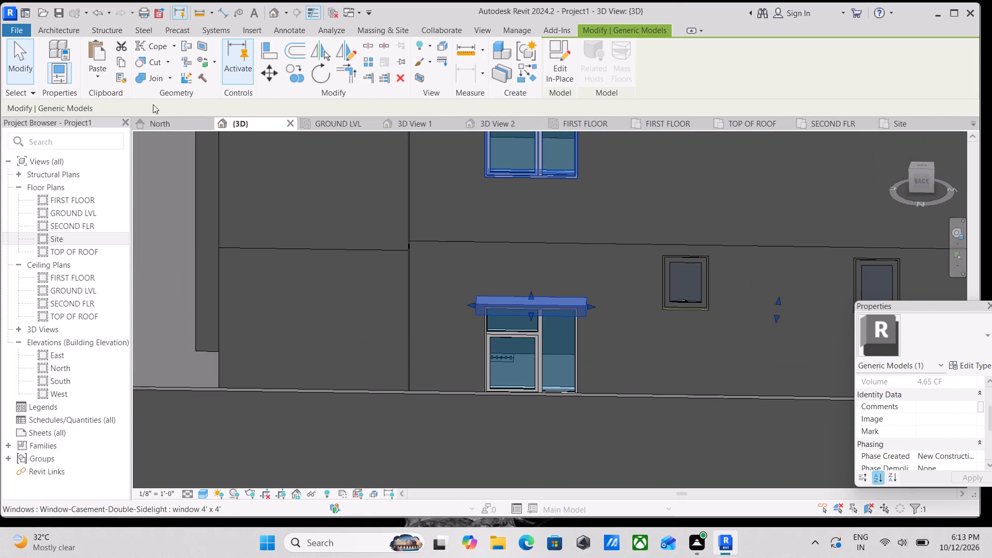
{"action": "left_click", "coordinate": [302, 74]}
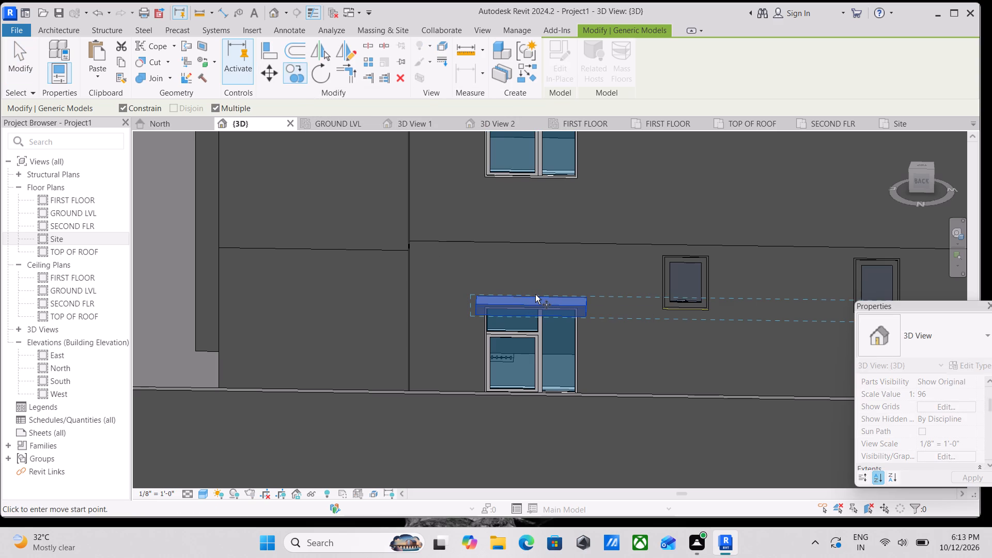
{"action": "scroll", "coordinate": [535, 295], "scroll_direction": "down", "scroll_amount": 4}
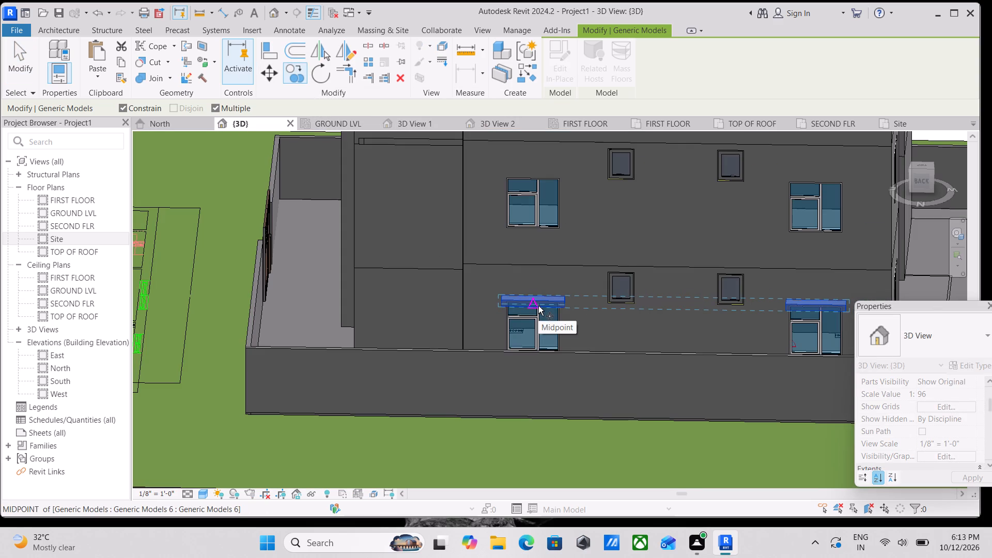
{"action": "left_click", "coordinate": [538, 306]}
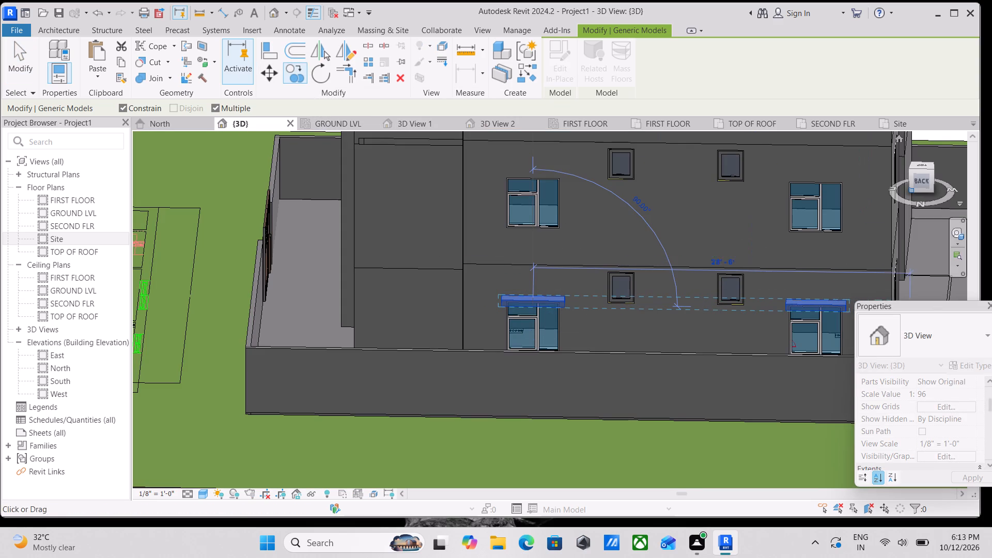
{"action": "left_click", "coordinate": [922, 186]}
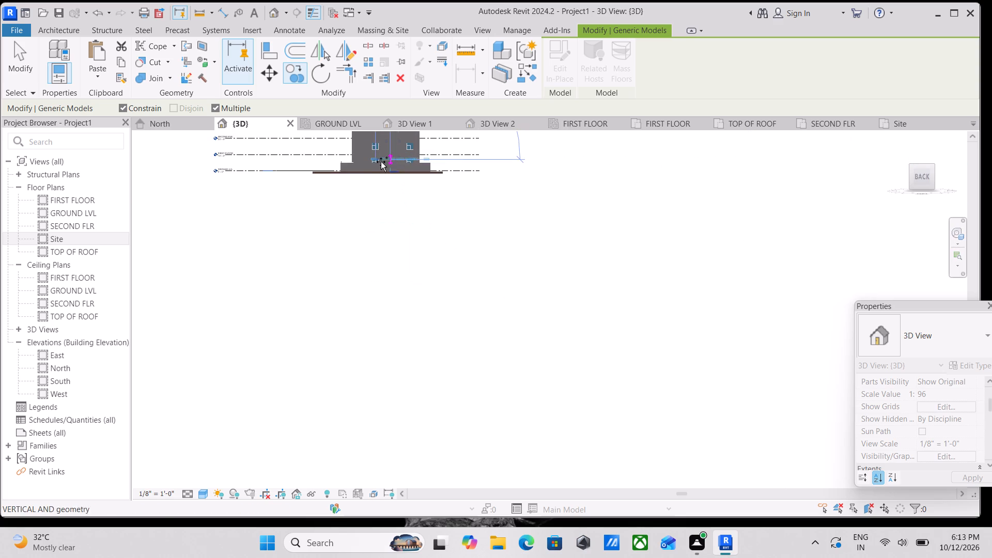
{"action": "scroll", "coordinate": [379, 158], "scroll_direction": "up", "scroll_amount": 6}
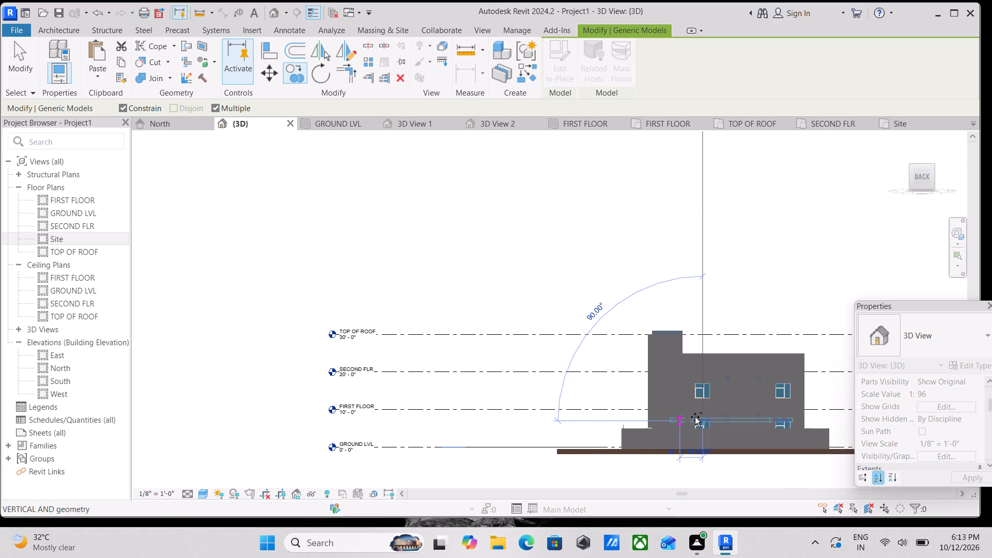
{"action": "scroll", "coordinate": [708, 411], "scroll_direction": "up", "scroll_amount": 3}
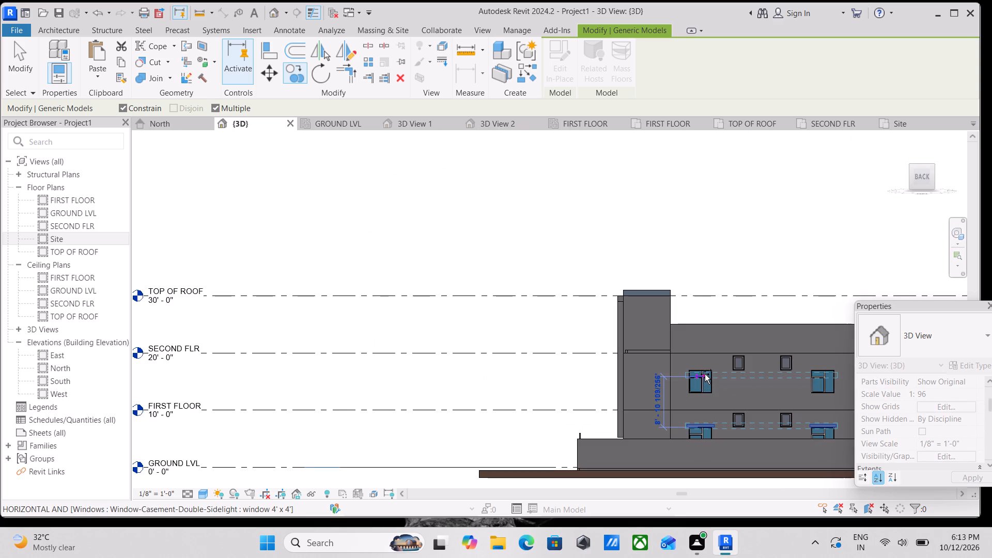
{"action": "scroll", "coordinate": [705, 374], "scroll_direction": "up", "scroll_amount": 13}
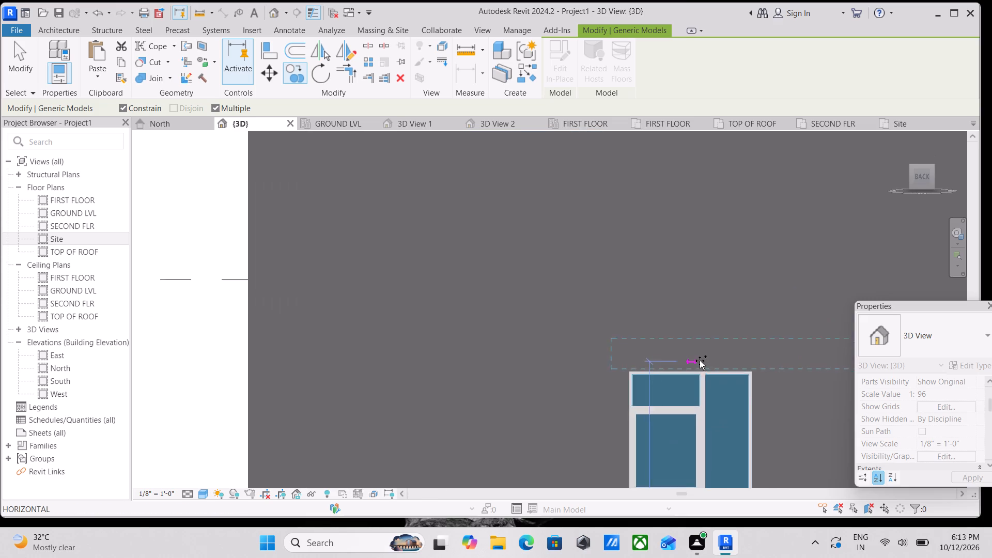
{"action": "scroll", "coordinate": [700, 361], "scroll_direction": "up", "scroll_amount": 1}
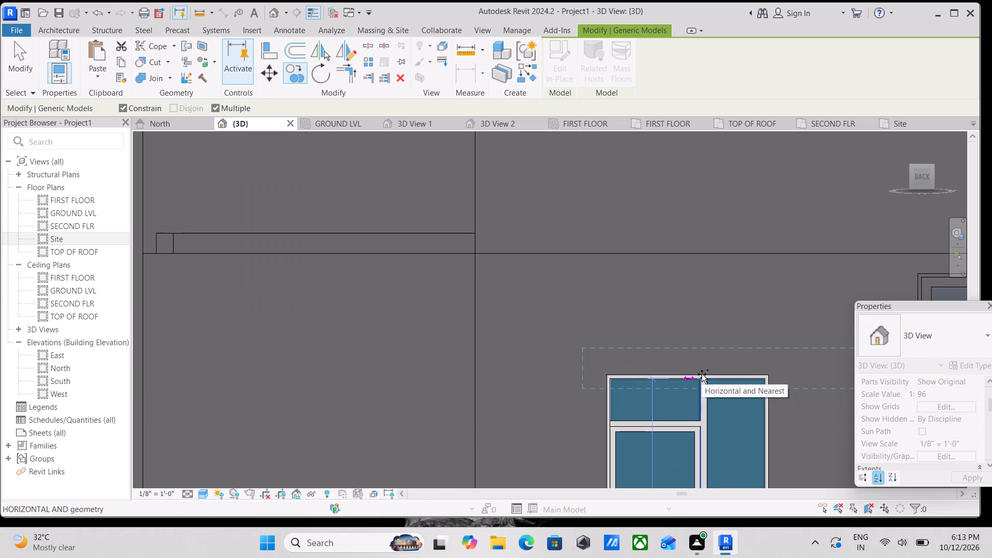
{"action": "left_click", "coordinate": [702, 373]}
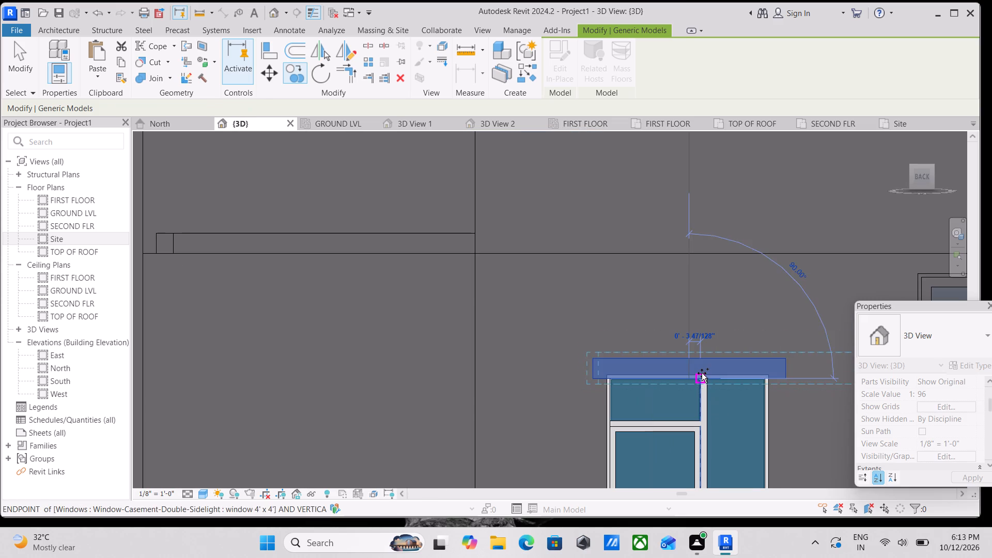
{"action": "scroll", "coordinate": [702, 373], "scroll_direction": "down", "scroll_amount": 6}
{"action": "key", "text": "grave"}
{"action": "scroll", "coordinate": [706, 353], "scroll_direction": "down", "scroll_amount": 3}
{"action": "key", "text": "grave"}
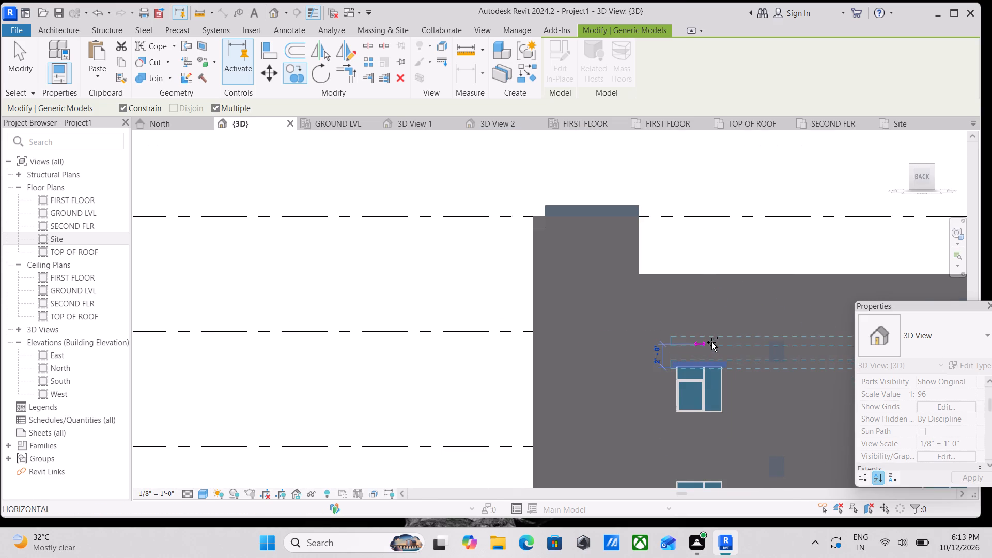
{"action": "scroll", "coordinate": [711, 342], "scroll_direction": "down", "scroll_amount": 2}
{"action": "key", "text": "Escape"}
{"action": "key", "text": "Escape"}
Nudge the copied rear first-floor shades up one small increment above their window frames.
{"action": "scroll", "coordinate": [716, 354], "scroll_direction": "up", "scroll_amount": 2}
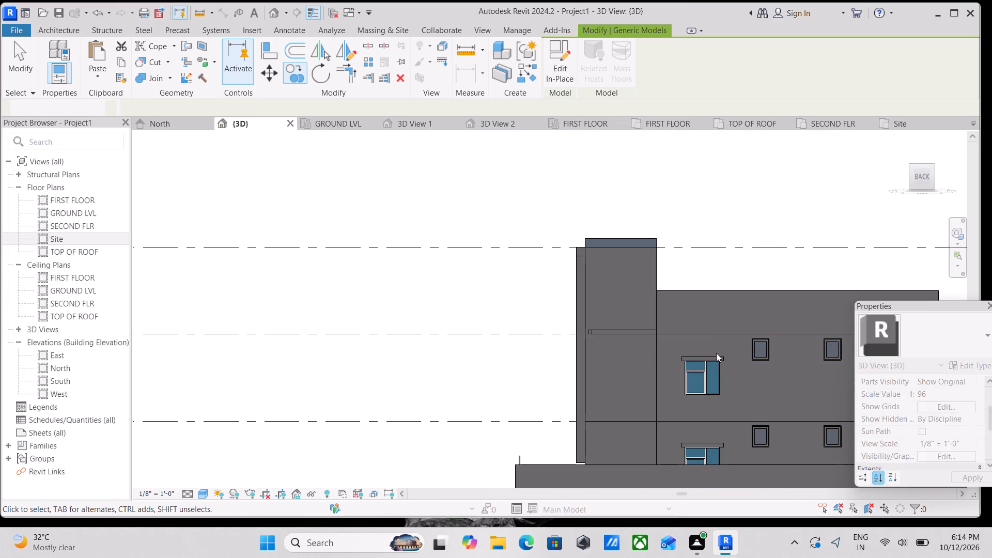
{"action": "scroll", "coordinate": [717, 353], "scroll_direction": "down", "scroll_amount": 1}
{"action": "middle_click_drag", "start_coordinate": [711, 350], "coordinate": [565, 325]}
{"action": "scroll", "coordinate": [587, 343], "scroll_direction": "up", "scroll_amount": 1}
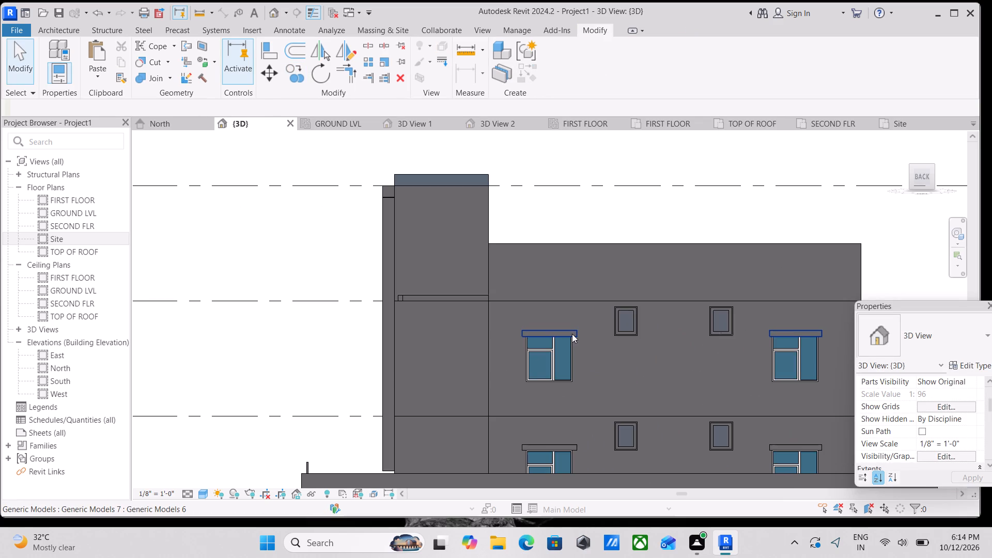
{"action": "left_click", "coordinate": [572, 333]}
{"action": "scroll", "coordinate": [574, 333], "scroll_direction": "up", "scroll_amount": 6}
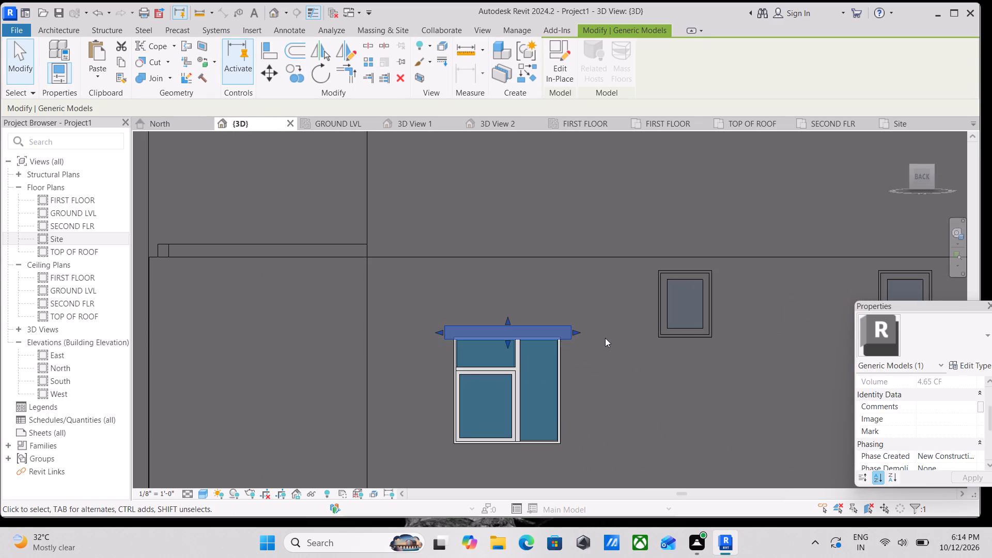
{"action": "key", "text": "Up"}
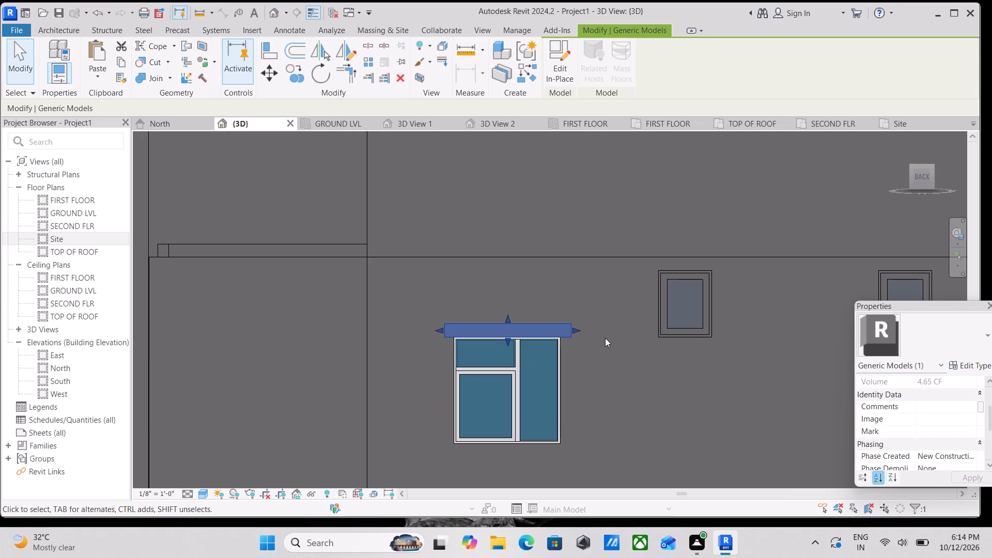
{"action": "scroll", "coordinate": [605, 338], "scroll_direction": "down", "scroll_amount": 3}
{"action": "key", "text": "Escape"}
{"action": "scroll", "coordinate": [605, 338], "scroll_direction": "down", "scroll_amount": 4}
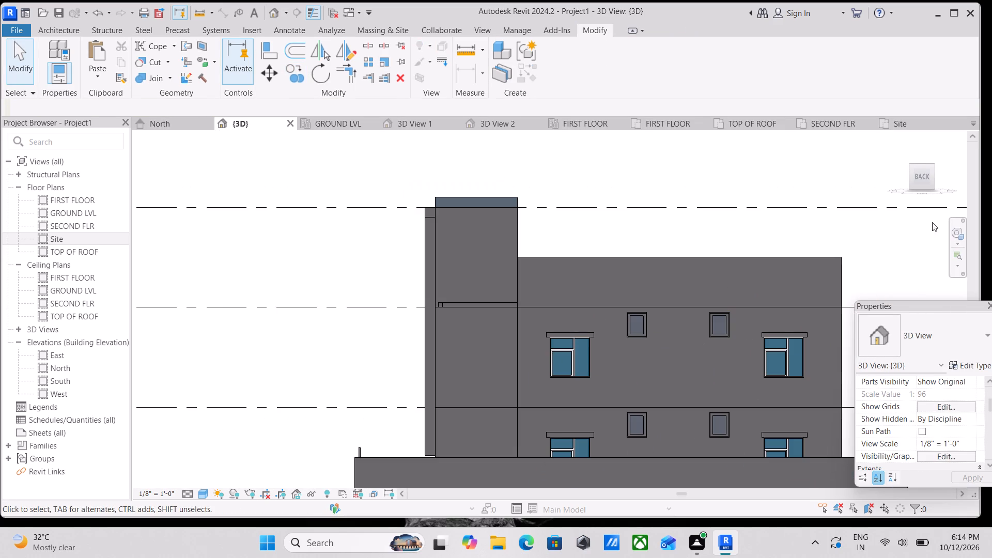
Stretch the outer end of the rear first-floor shade nearest the stair tower slightly further past its window frame.
{"action": "left_click", "coordinate": [911, 166]}
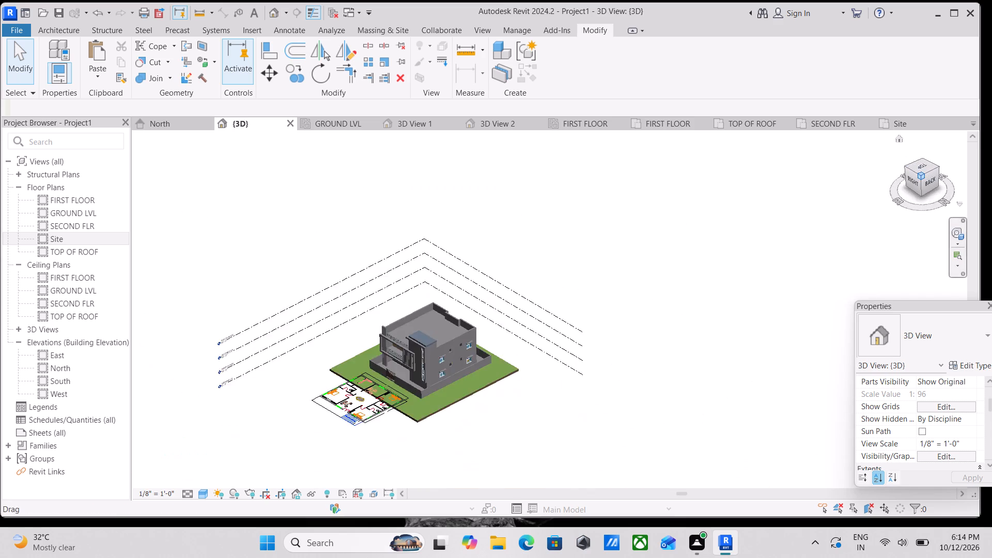
{"action": "scroll", "coordinate": [621, 329], "scroll_direction": "up", "scroll_amount": 7}
{"action": "scroll", "coordinate": [593, 297], "scroll_direction": "up", "scroll_amount": 4}
{"action": "key", "text": "Escape"}
{"action": "scroll", "coordinate": [546, 279], "scroll_direction": "up", "scroll_amount": 4}
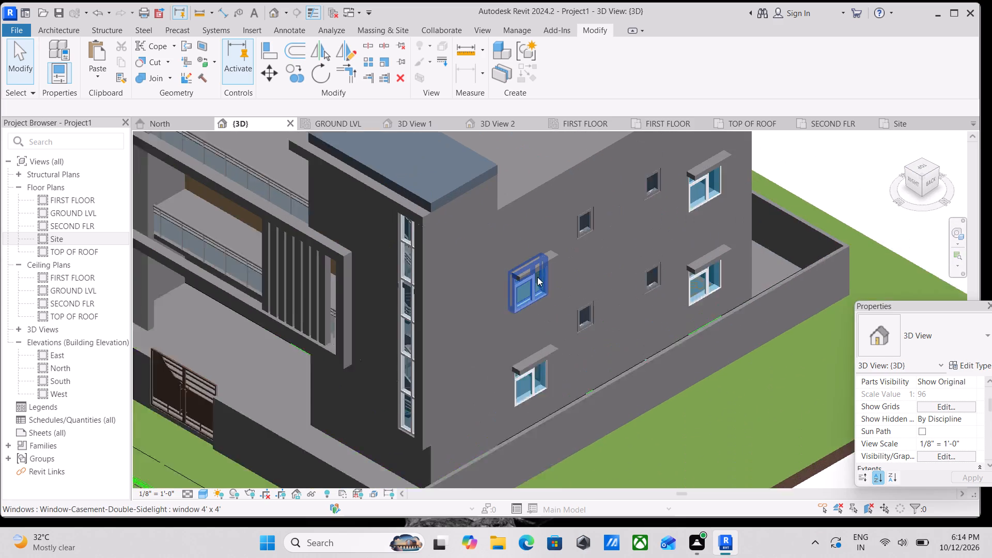
{"action": "scroll", "coordinate": [517, 273], "scroll_direction": "up", "scroll_amount": 4}
{"action": "left_click", "coordinate": [517, 283]}
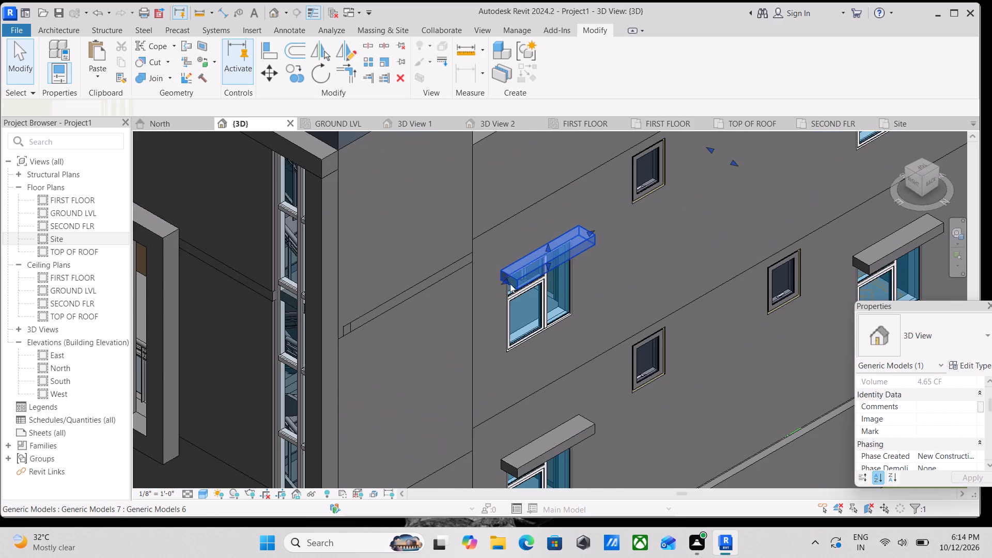
{"action": "left_click", "coordinate": [504, 284]}
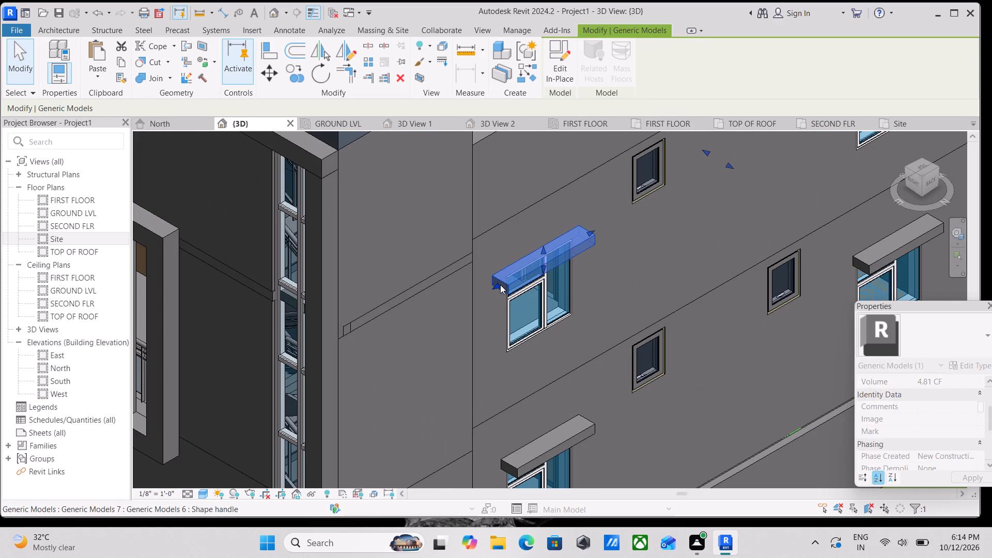
{"action": "key", "text": "Escape"}
Stretch the outer end of the other rear first-floor shade, near the far building corner, slightly past its window frame.
{"action": "scroll", "coordinate": [500, 285], "scroll_direction": "down", "scroll_amount": 3}
{"action": "middle_click_drag", "start_coordinate": [620, 300], "coordinate": [610, 298], "text": "shift"}
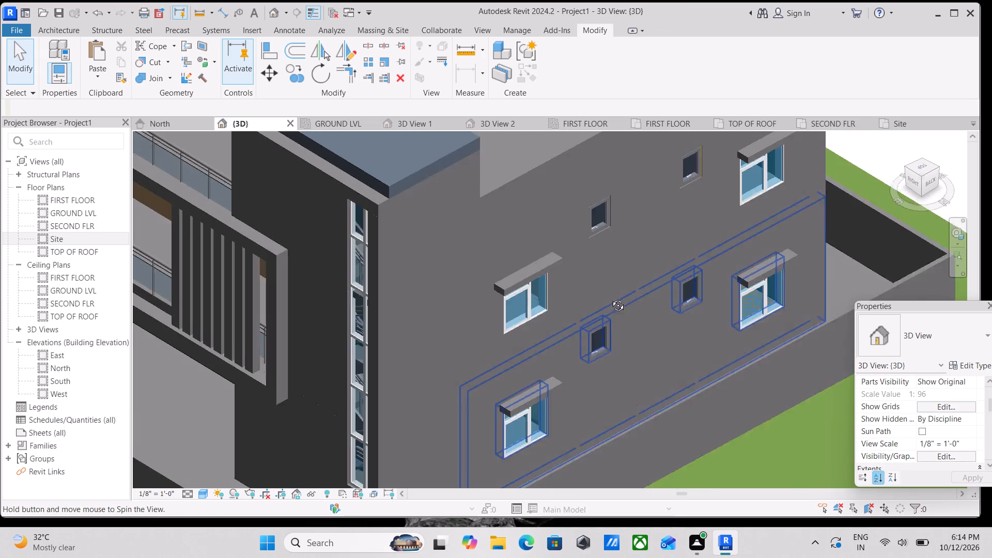
{"action": "middle_click_drag", "start_coordinate": [610, 298], "coordinate": [554, 296], "text": "shift"}
{"action": "left_click", "coordinate": [795, 345]}
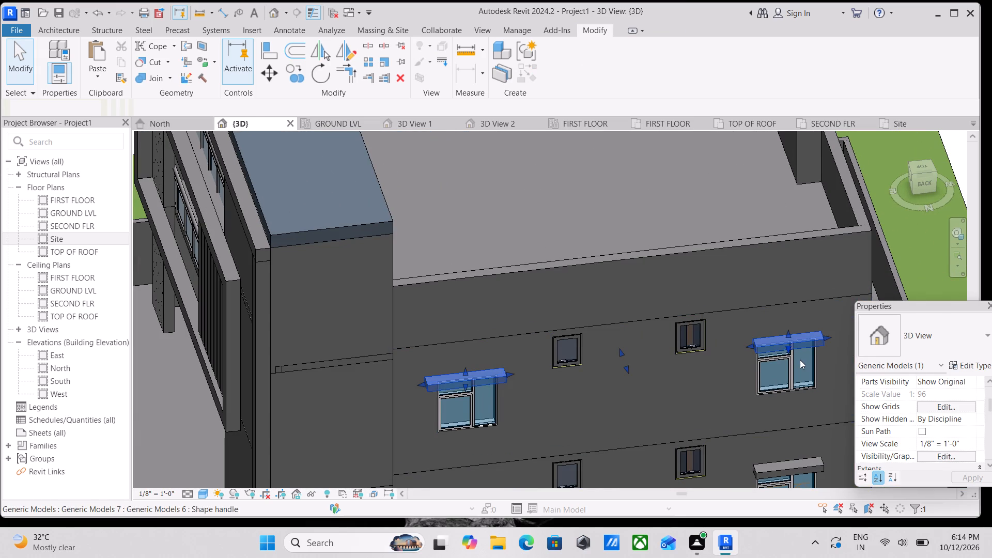
{"action": "middle_click_drag", "start_coordinate": [800, 360], "coordinate": [718, 357]}
{"action": "left_click", "coordinate": [747, 338]}
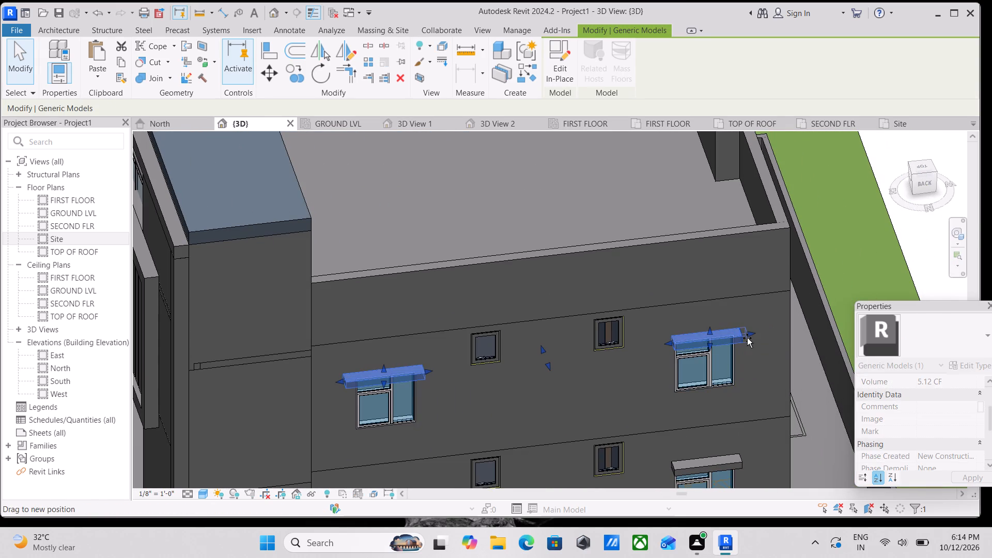
{"action": "scroll", "coordinate": [747, 338], "scroll_direction": "down", "scroll_amount": 2}
{"action": "key", "text": "Escape"}
Start a new in-place component in the Generic Models category for the left facade, accepting the default name.
{"action": "scroll", "coordinate": [742, 338], "scroll_direction": "down", "scroll_amount": 2}
{"action": "scroll", "coordinate": [669, 351], "scroll_direction": "down", "scroll_amount": 2}
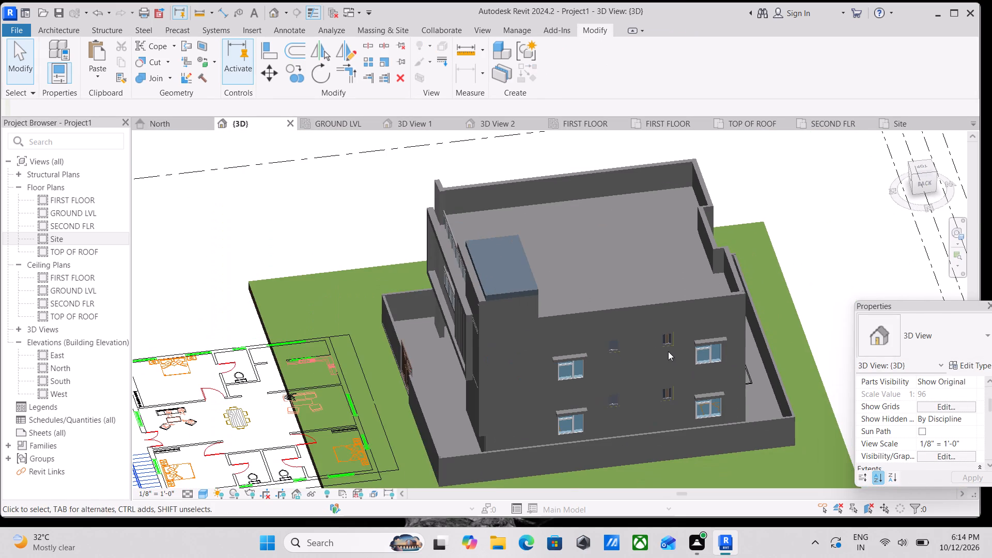
{"action": "middle_click_drag", "start_coordinate": [710, 386], "coordinate": [644, 373], "text": "shift"}
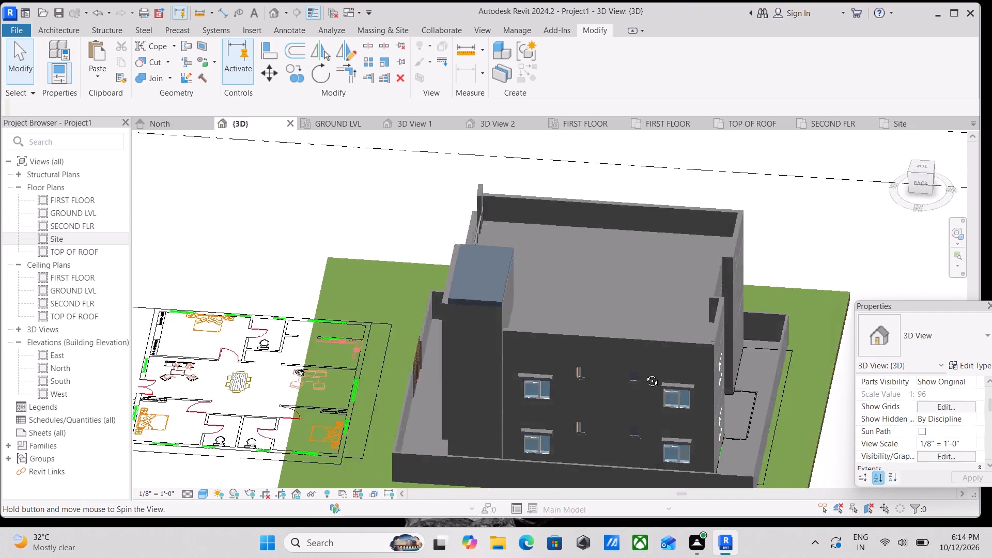
{"action": "middle_click_drag", "start_coordinate": [644, 373], "coordinate": [391, 318], "text": "shift"}
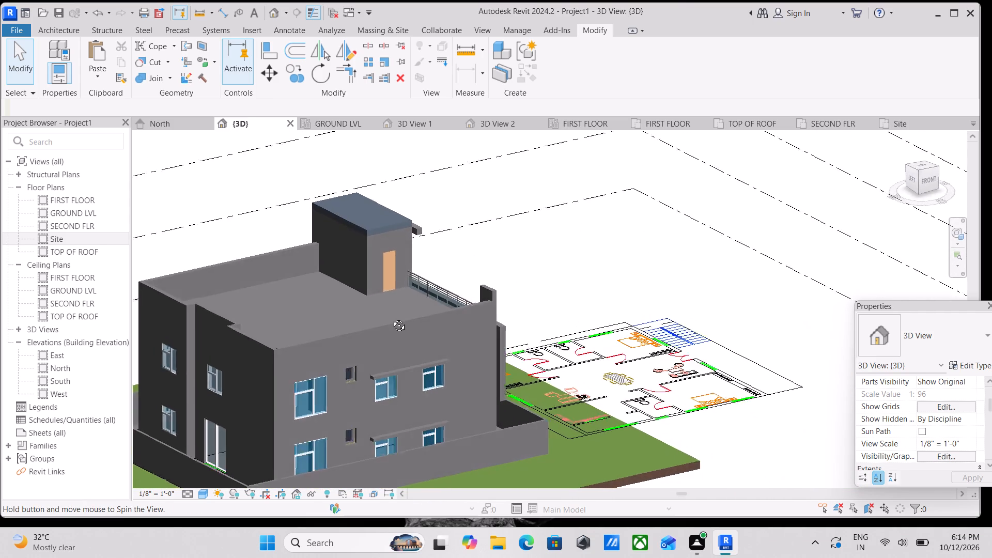
{"action": "middle_click_drag", "start_coordinate": [391, 318], "coordinate": [481, 269], "text": "shift"}
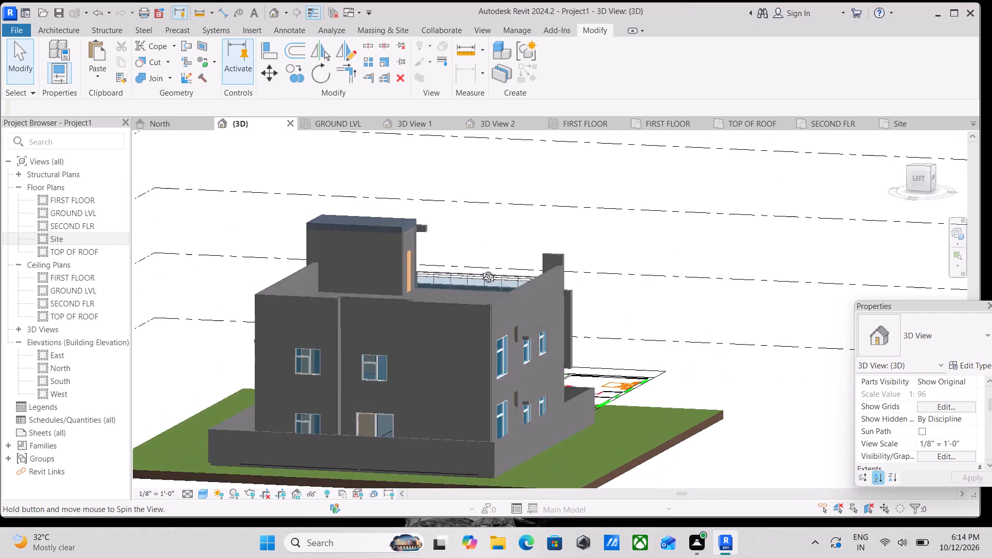
{"action": "middle_click_drag", "start_coordinate": [481, 269], "coordinate": [640, 298], "text": "shift"}
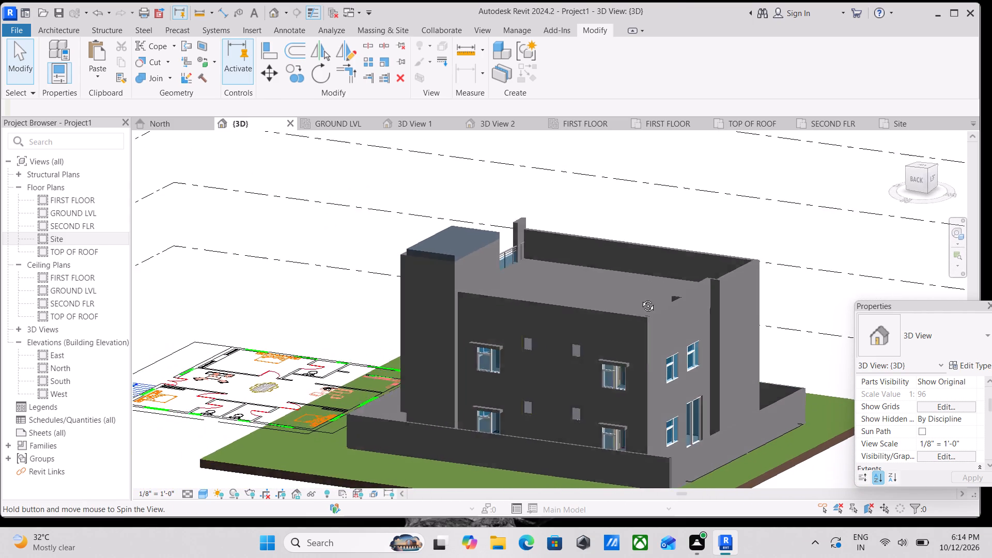
{"action": "middle_click_drag", "start_coordinate": [640, 298], "coordinate": [535, 305], "text": "shift"}
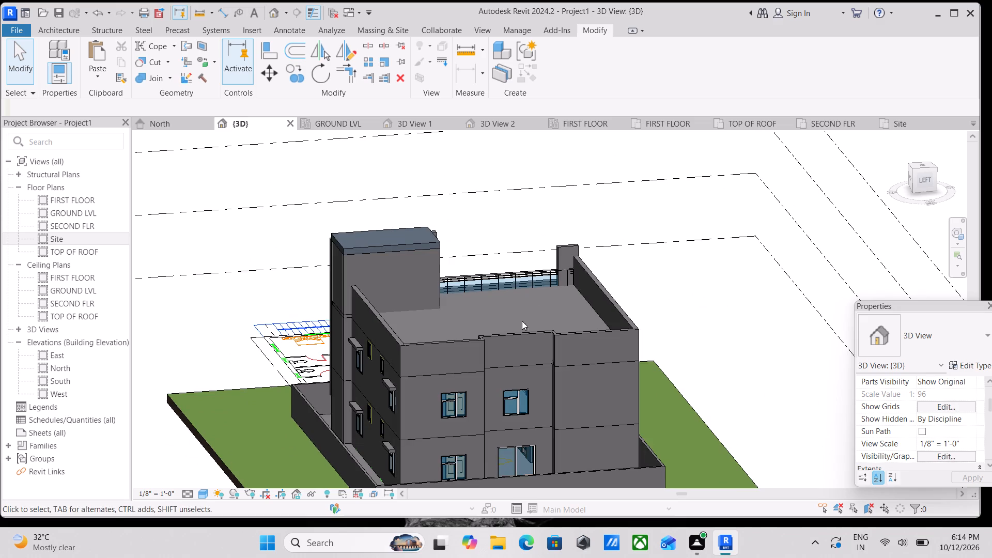
{"action": "scroll", "coordinate": [458, 413], "scroll_direction": "up", "scroll_amount": 7}
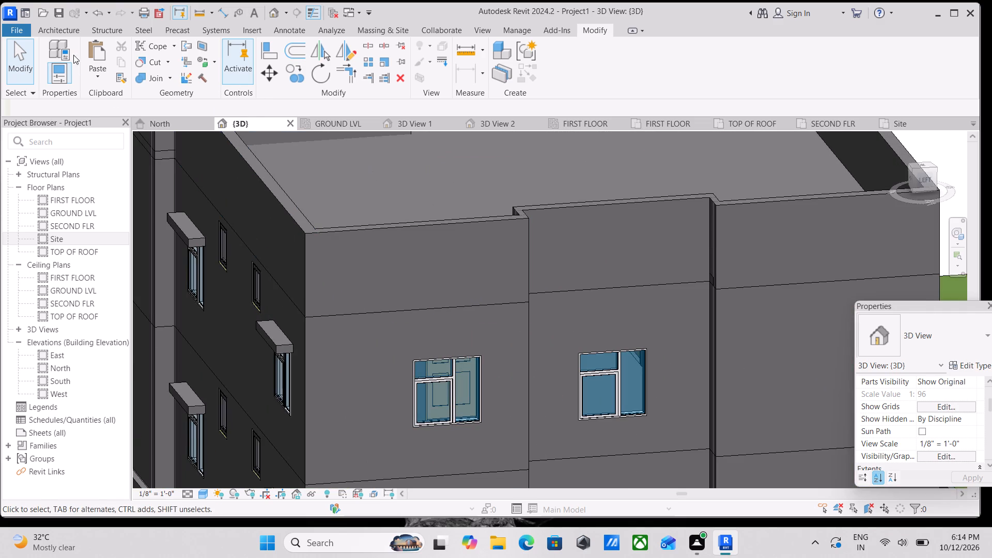
{"action": "left_click", "coordinate": [64, 28]}
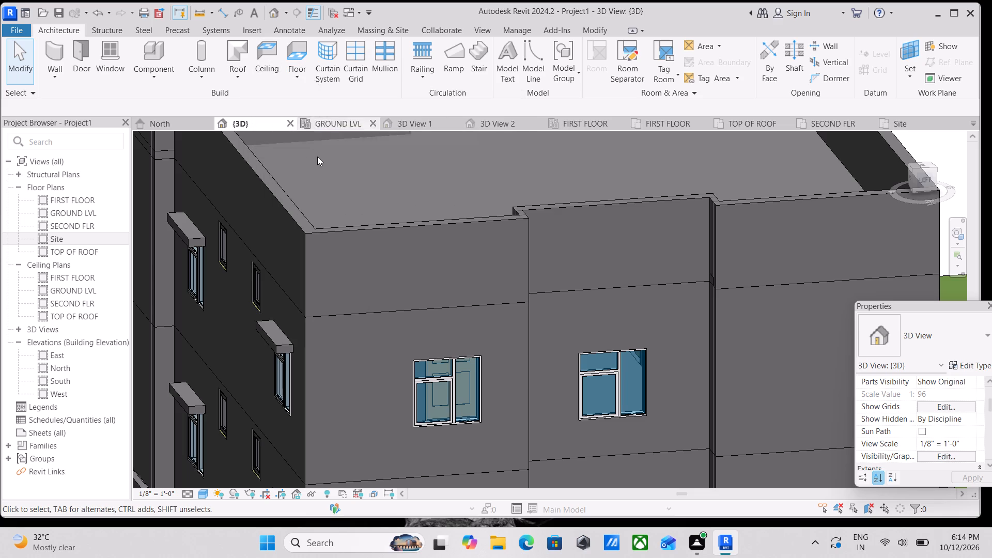
{"action": "left_click", "coordinate": [156, 74]}
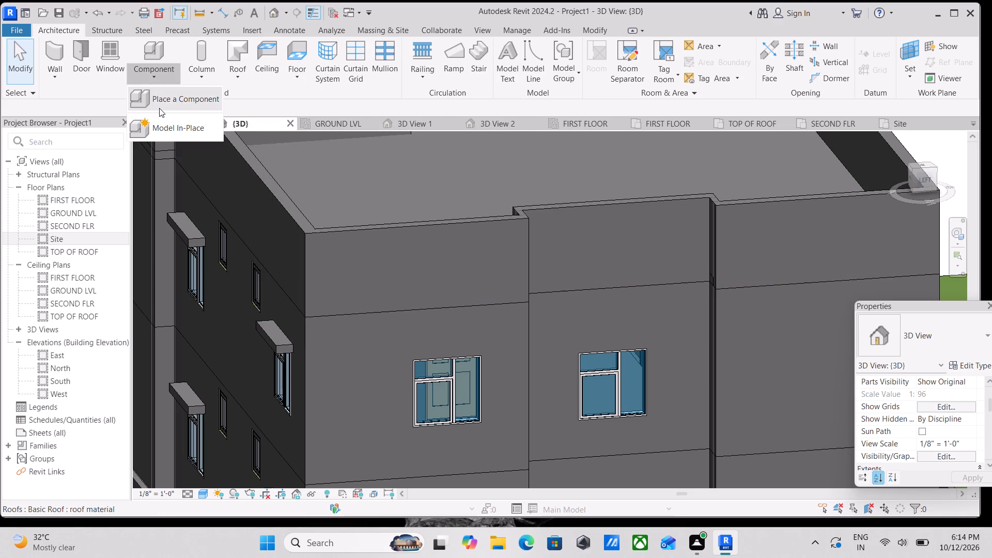
{"action": "left_click", "coordinate": [174, 130]}
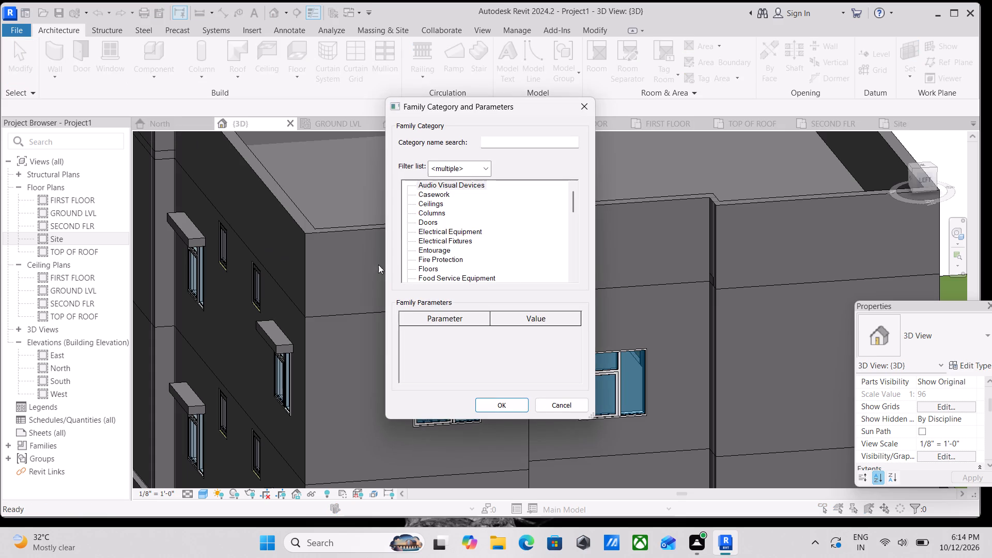
{"action": "scroll", "coordinate": [387, 259], "scroll_direction": "down", "scroll_amount": 2}
{"action": "scroll", "coordinate": [443, 262], "scroll_direction": "down", "scroll_amount": 4}
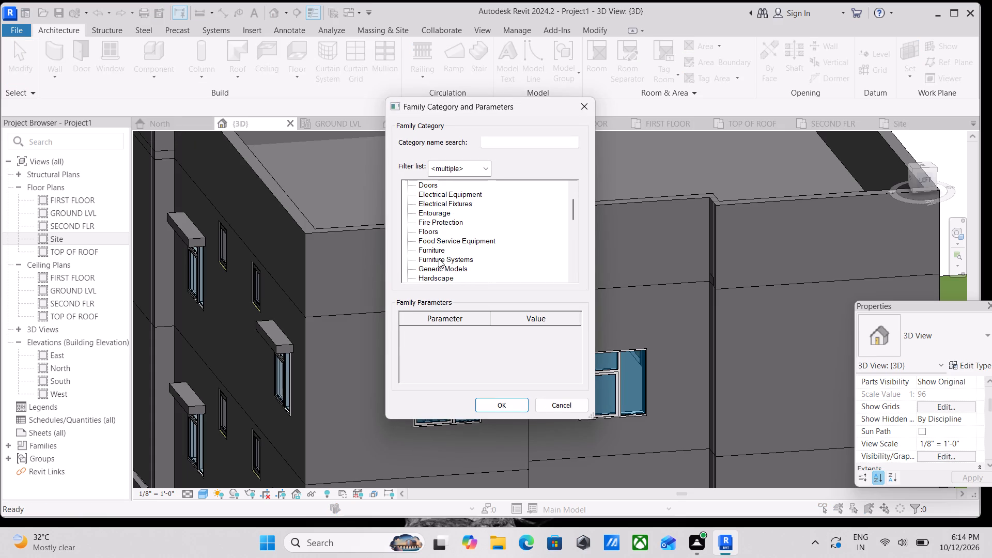
{"action": "left_click", "coordinate": [438, 269]}
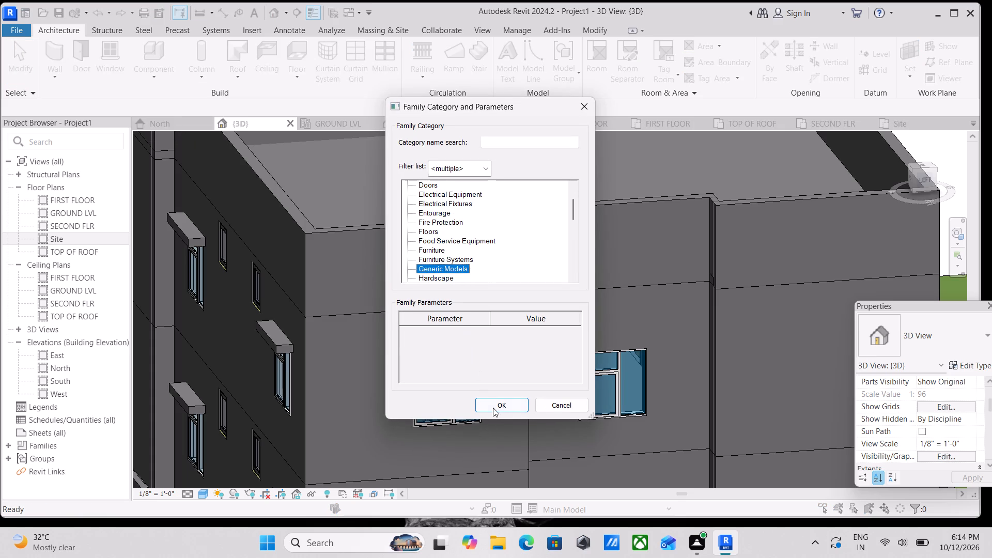
{"action": "left_click", "coordinate": [493, 408]}
{"action": "left_click", "coordinate": [497, 293]}
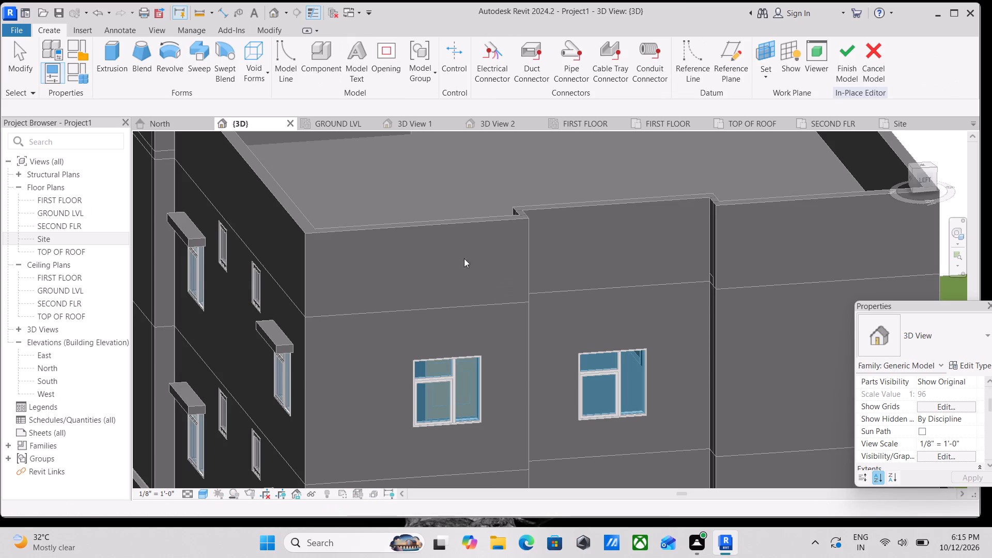
On the left facade's wall plane, extrude a 3'-11" by 6" rectangle 1'-0" deep above the first-floor window nearest the rear, finishing the model.
{"action": "left_click", "coordinate": [770, 80]}
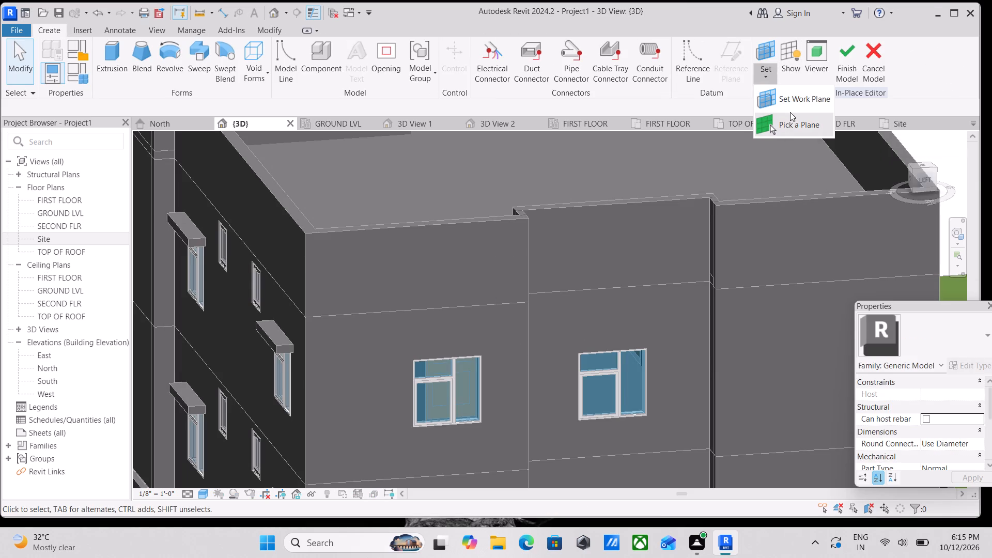
{"action": "left_click", "coordinate": [794, 123]}
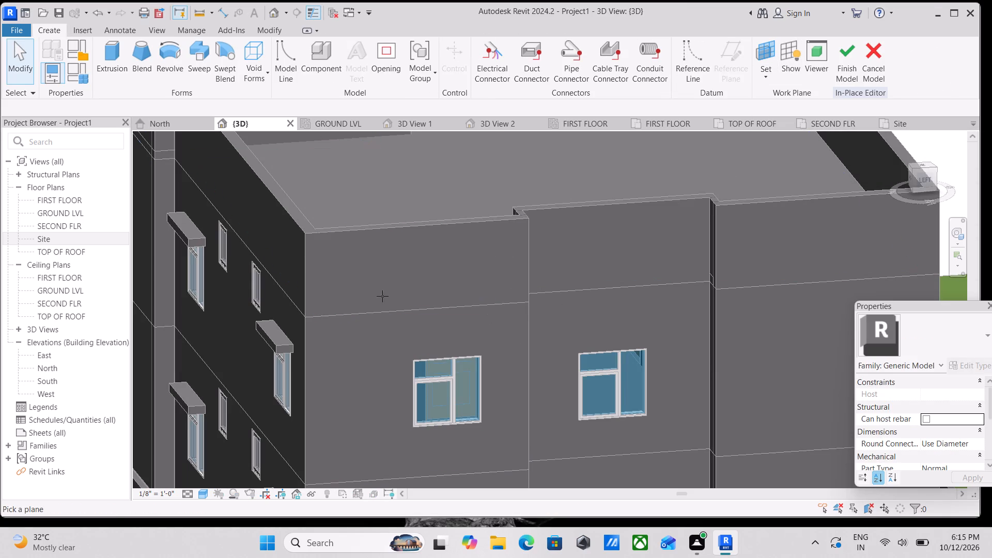
{"action": "left_click", "coordinate": [527, 306]}
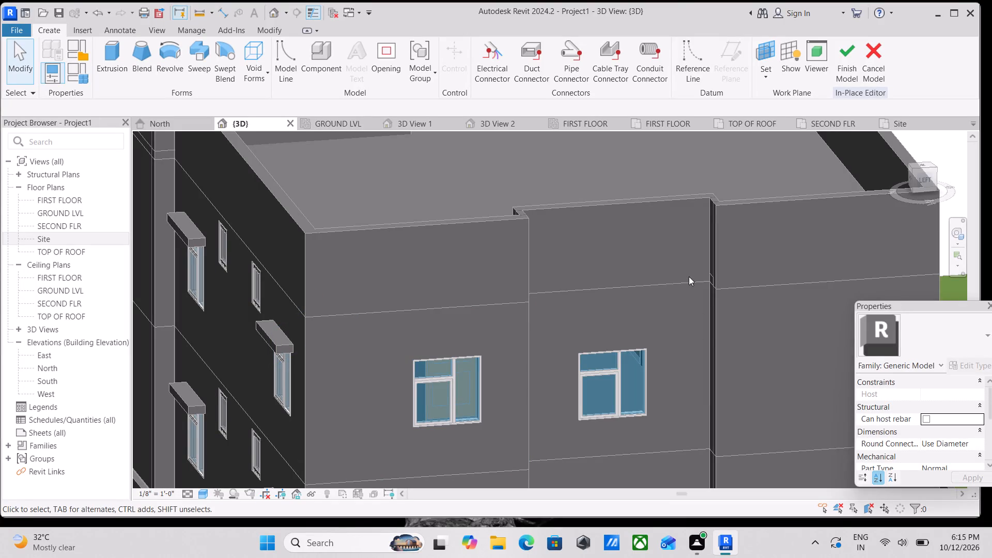
{"action": "scroll", "coordinate": [414, 232], "scroll_direction": "down", "scroll_amount": 2}
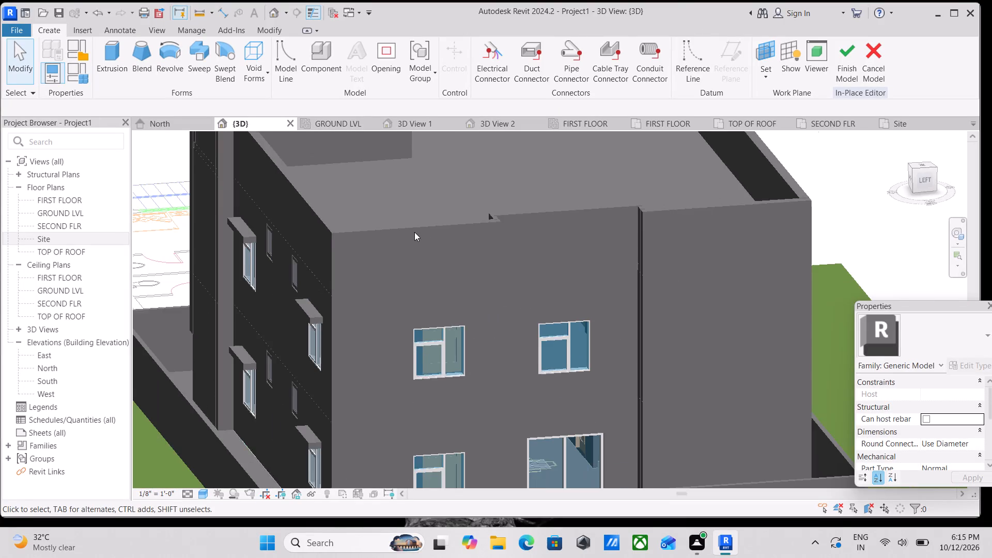
{"action": "middle_click_drag", "start_coordinate": [414, 232], "coordinate": [431, 188]}
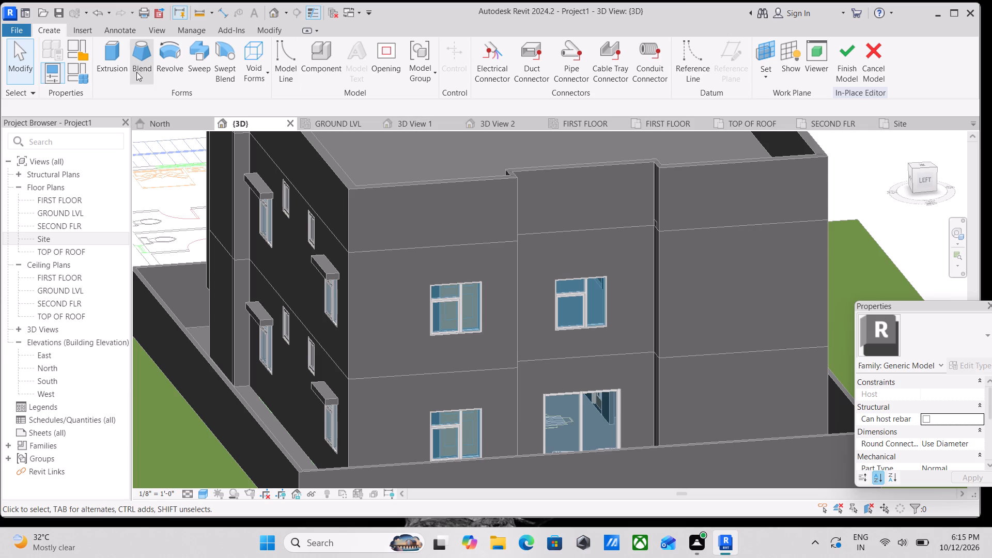
{"action": "left_click", "coordinate": [115, 53]}
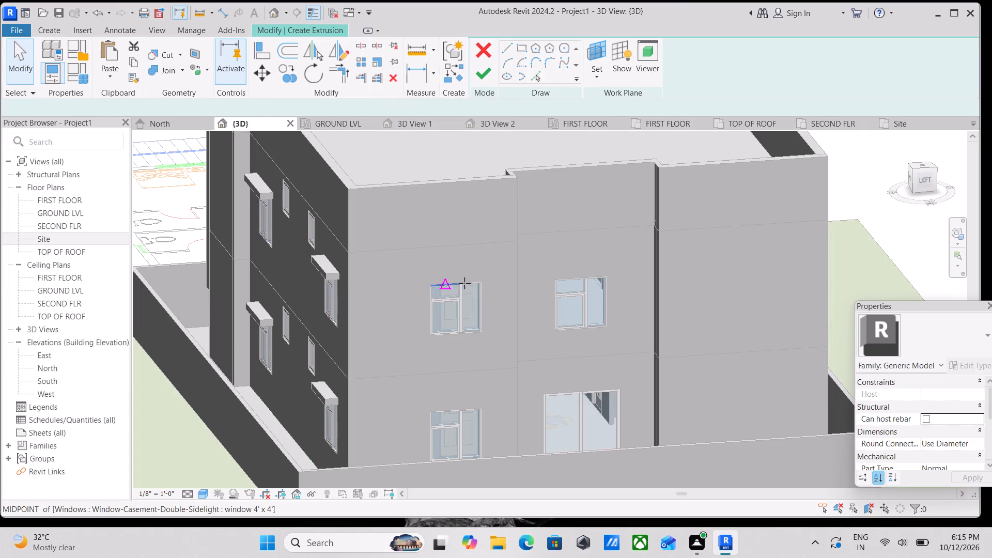
{"action": "left_click", "coordinate": [521, 44]}
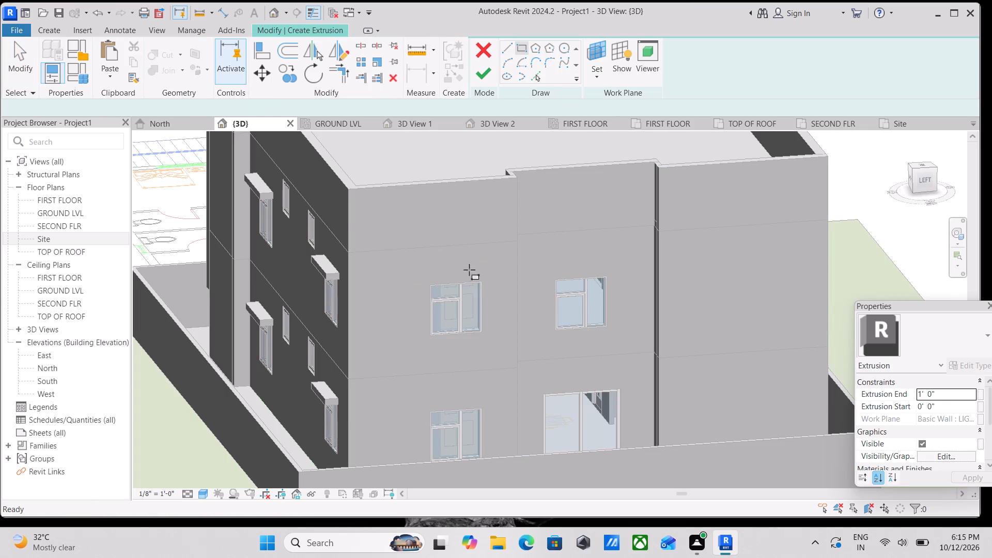
{"action": "scroll", "coordinate": [419, 277], "scroll_direction": "up", "scroll_amount": 13}
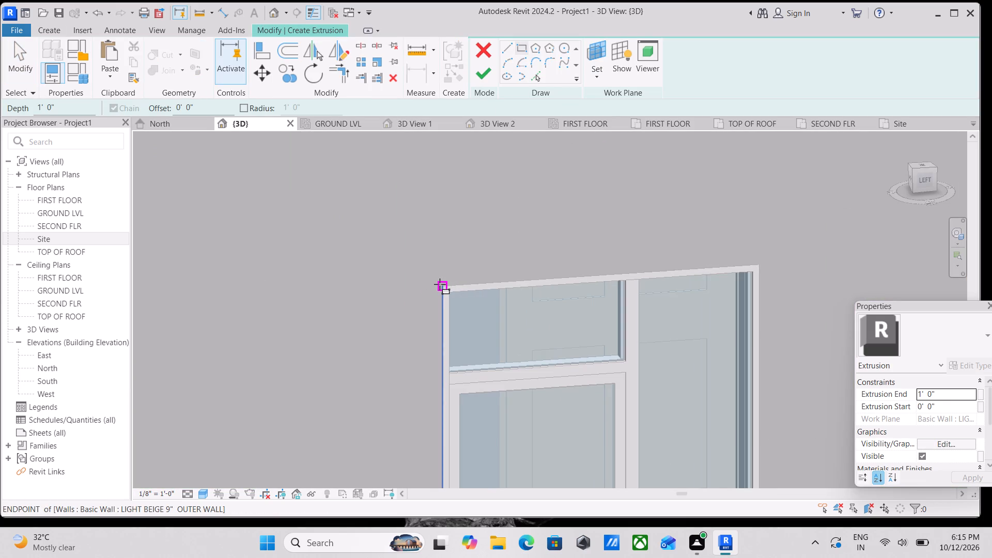
{"action": "left_click", "coordinate": [440, 284]}
{"action": "middle_click_drag", "start_coordinate": [606, 273], "coordinate": [406, 317]}
{"action": "scroll", "coordinate": [606, 273], "scroll_direction": "down", "scroll_amount": 1}
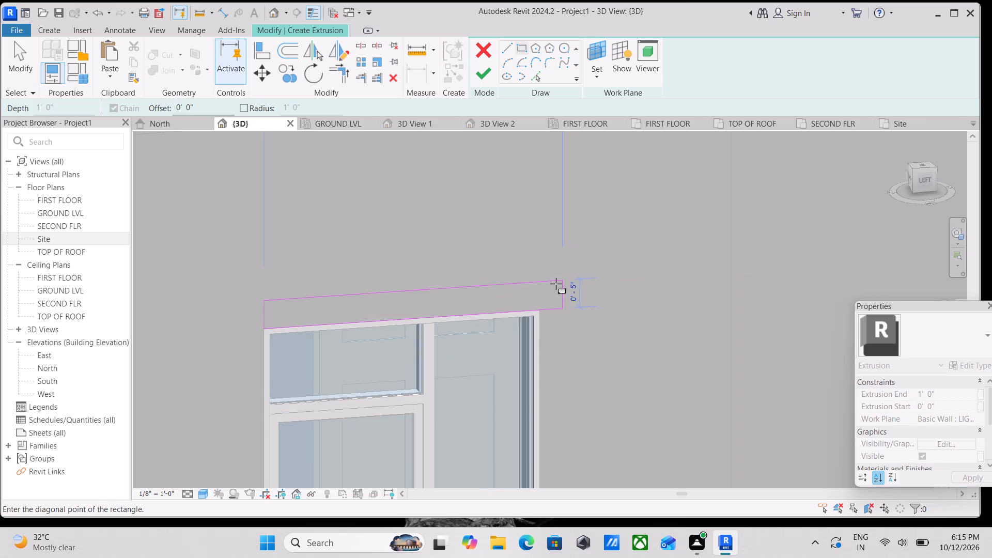
{"action": "left_click", "coordinate": [535, 276]}
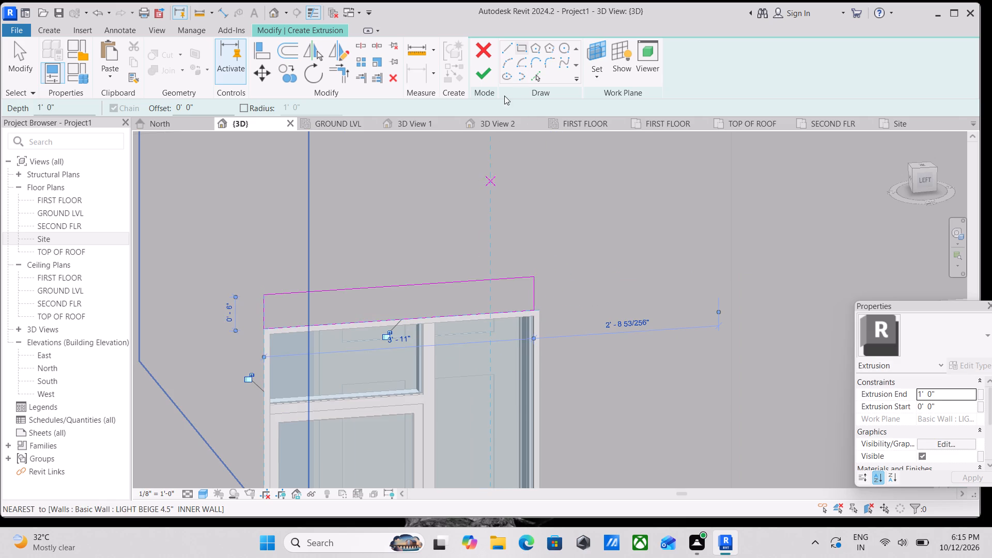
{"action": "left_click", "coordinate": [483, 72]}
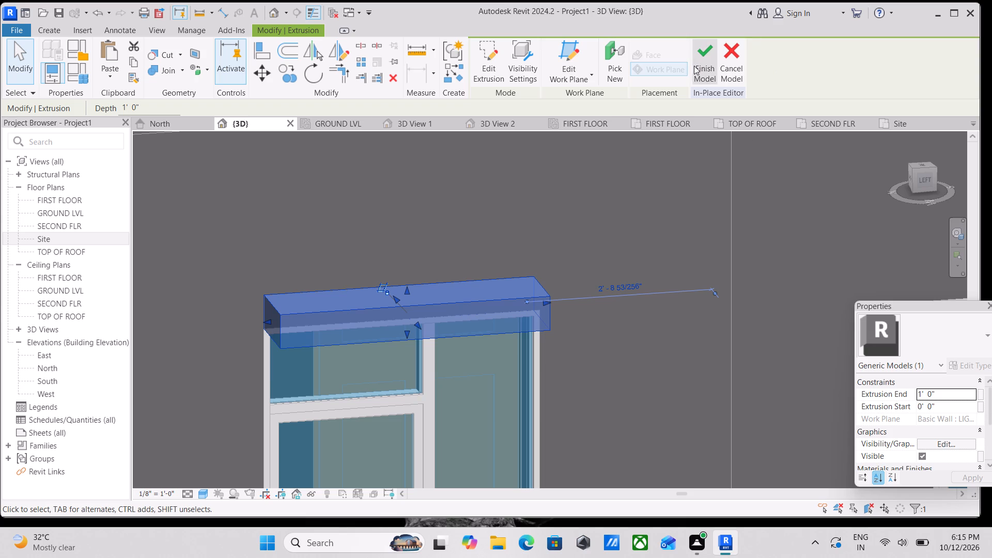
{"action": "left_click", "coordinate": [697, 64]}
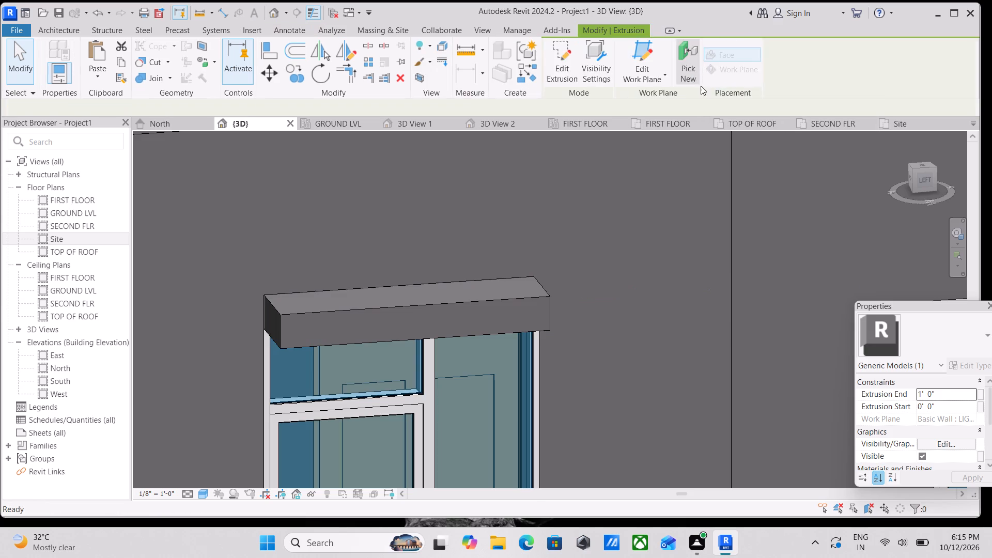
Stretch both ends of the new left-facade first-floor shade slightly past its window frame.
{"action": "left_click", "coordinate": [924, 180]}
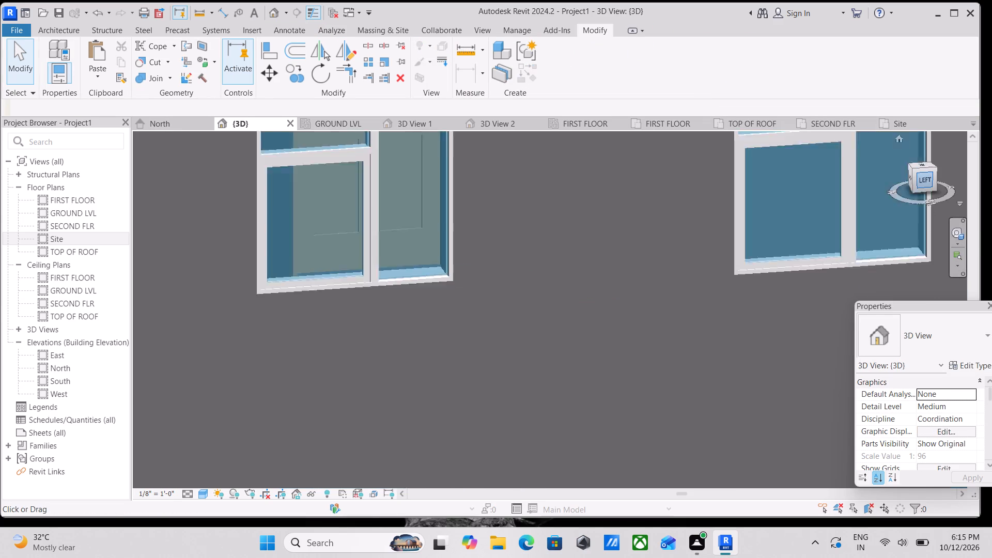
{"action": "scroll", "coordinate": [528, 286], "scroll_direction": "up", "scroll_amount": 3}
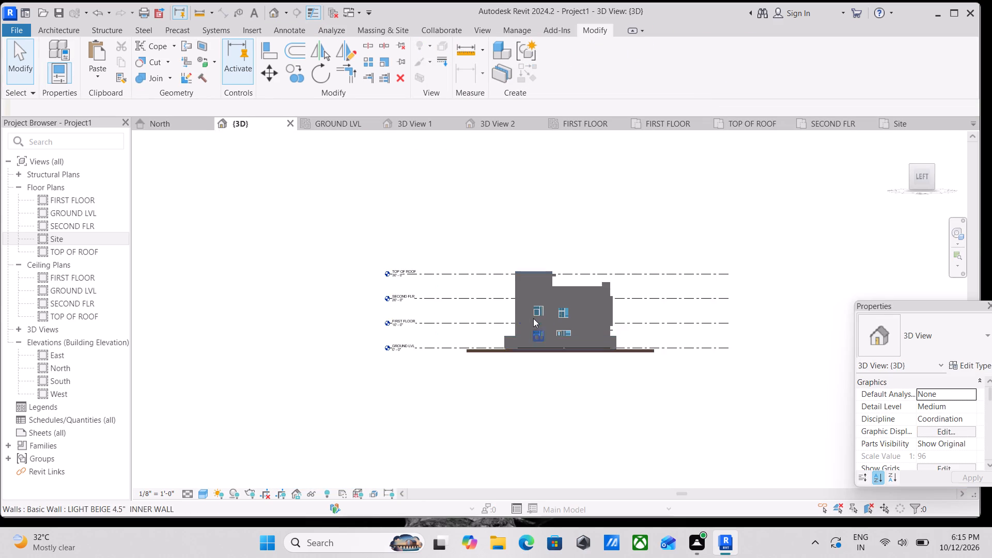
{"action": "scroll", "coordinate": [533, 318], "scroll_direction": "up", "scroll_amount": 9}
{"action": "scroll", "coordinate": [553, 276], "scroll_direction": "up", "scroll_amount": 4}
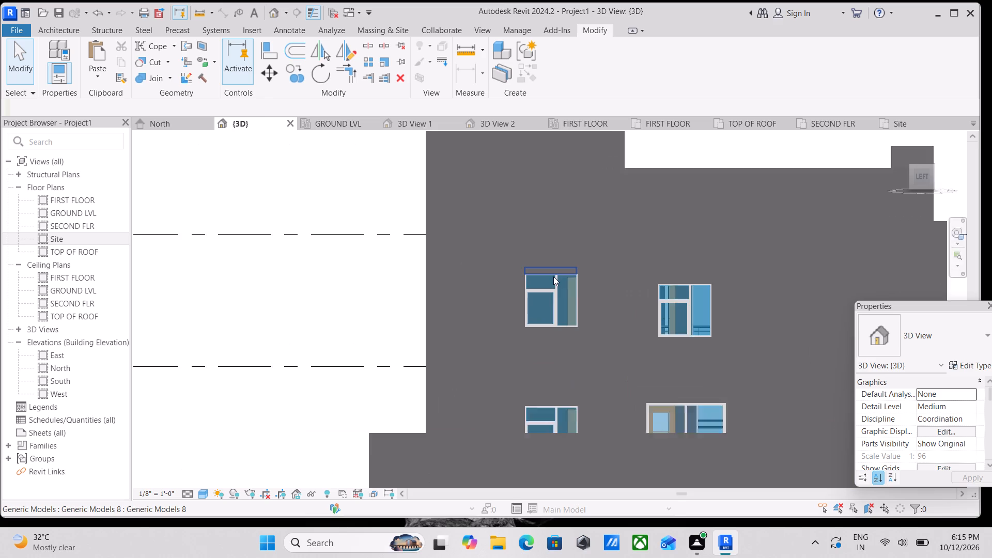
{"action": "left_click", "coordinate": [556, 267]}
{"action": "scroll", "coordinate": [556, 267], "scroll_direction": "up", "scroll_amount": 3}
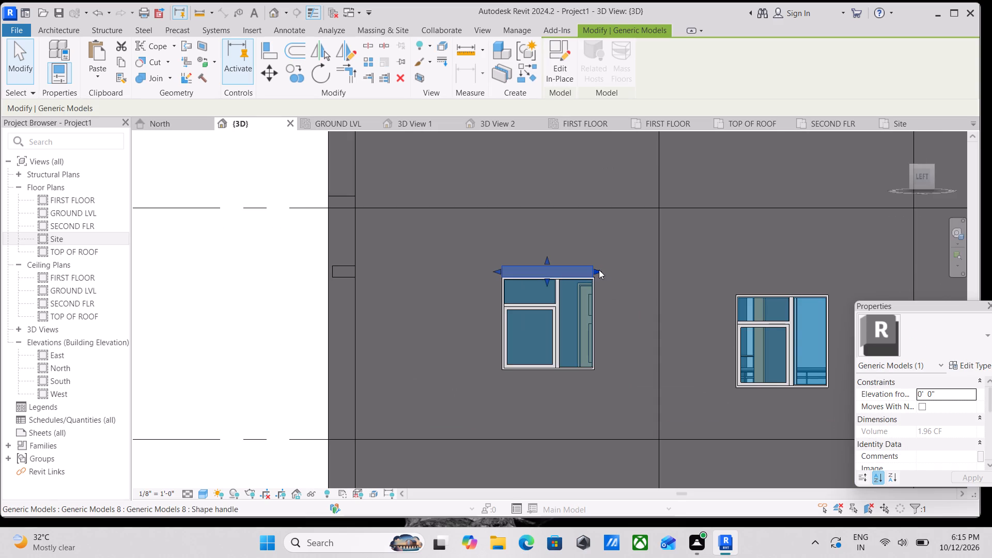
{"action": "left_click", "coordinate": [599, 269]}
{"action": "left_click_drag", "start_coordinate": [499, 270], "coordinate": [487, 270]}
{"action": "scroll", "coordinate": [539, 285], "scroll_direction": "down", "scroll_amount": 2}
{"action": "middle_click_drag", "start_coordinate": [539, 285], "coordinate": [544, 237]}
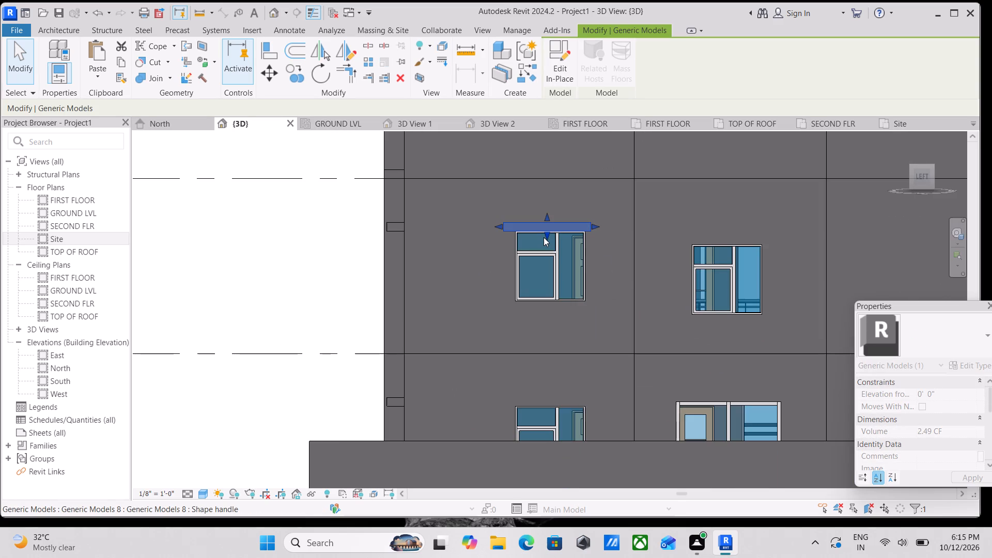
{"action": "scroll", "coordinate": [544, 237], "scroll_direction": "down", "scroll_amount": 3}
{"action": "key", "text": "Escape"}
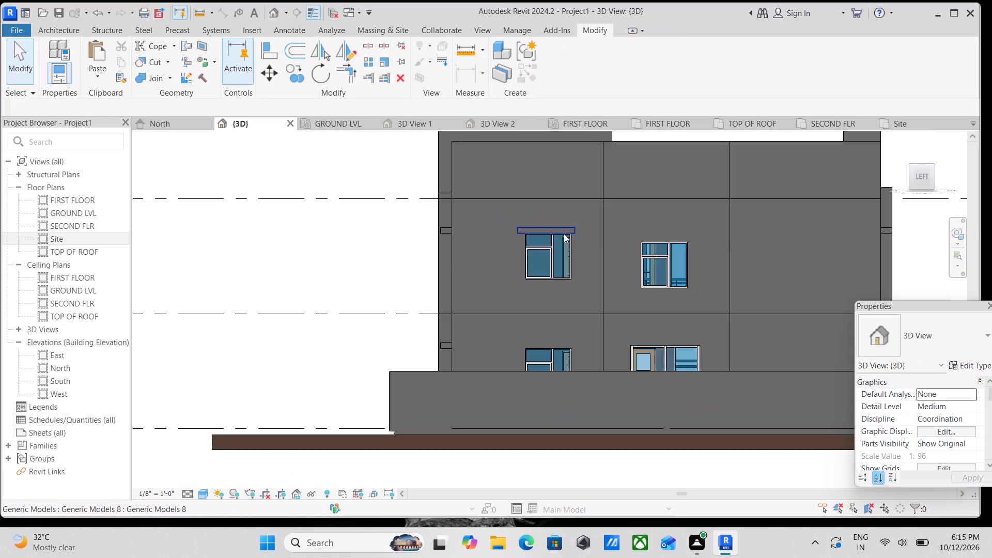
Copy the left facade's first-floor shade straight down onto the top of the ground-floor window directly below it.
{"action": "left_click", "coordinate": [569, 231]}
{"action": "scroll", "coordinate": [573, 231], "scroll_direction": "up", "scroll_amount": 3}
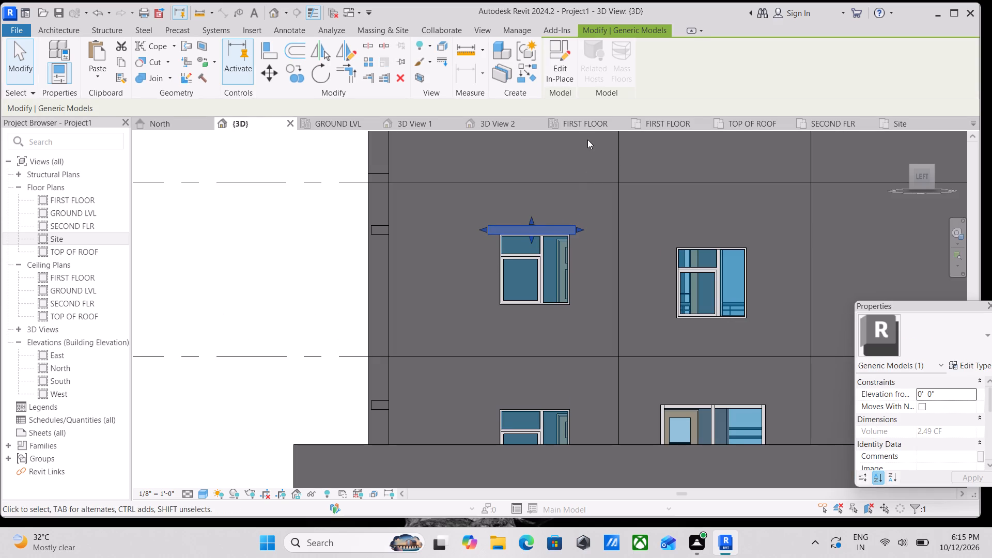
{"action": "left_click", "coordinate": [301, 69]}
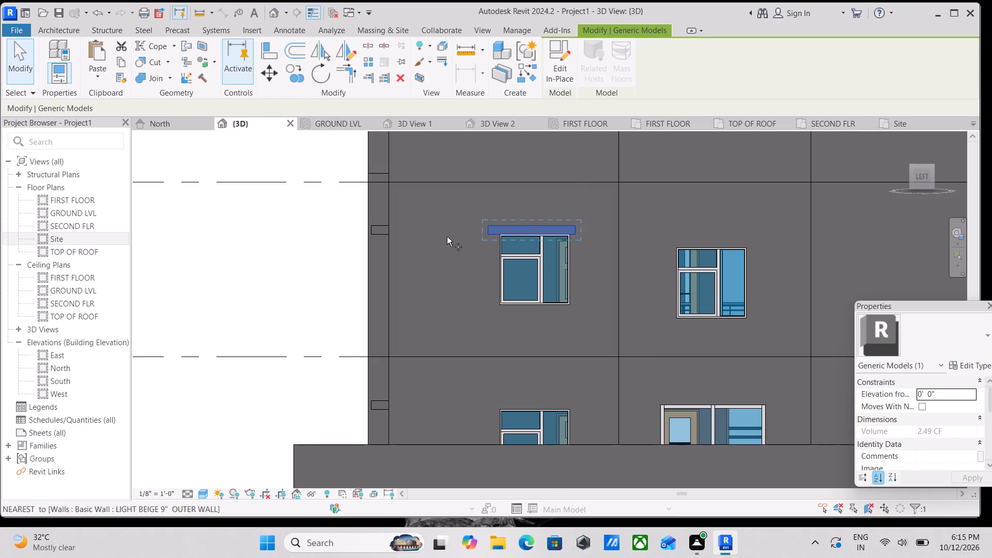
{"action": "scroll", "coordinate": [529, 230], "scroll_direction": "up", "scroll_amount": 3}
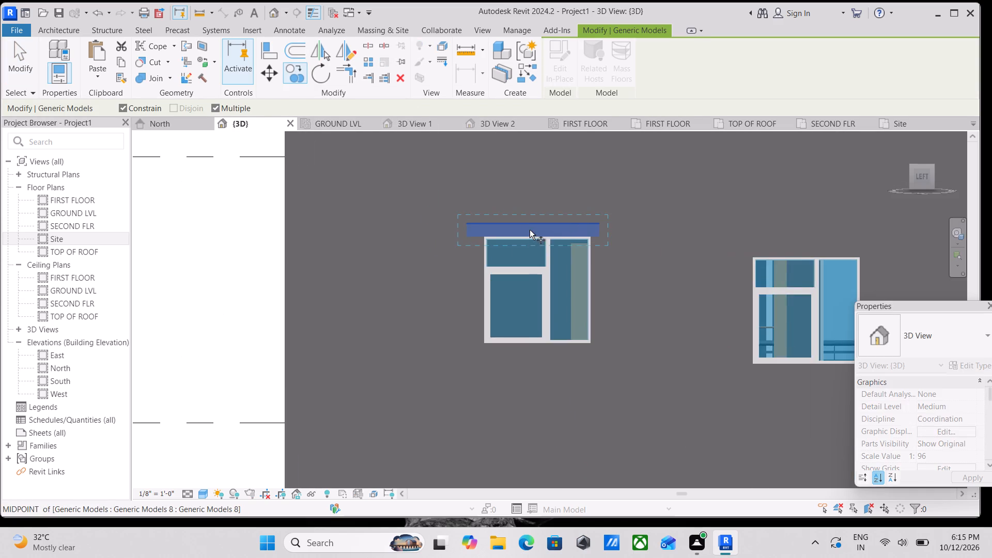
{"action": "left_click", "coordinate": [531, 237]}
{"action": "middle_click_drag", "start_coordinate": [534, 277], "coordinate": [510, 95]}
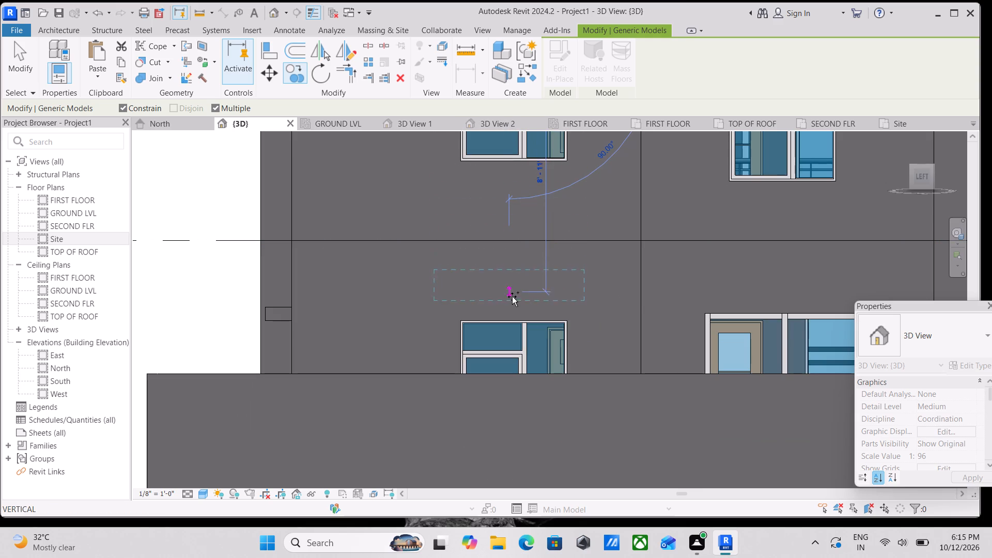
{"action": "left_click", "coordinate": [509, 319]}
{"action": "scroll", "coordinate": [509, 317], "scroll_direction": "down", "scroll_amount": 4}
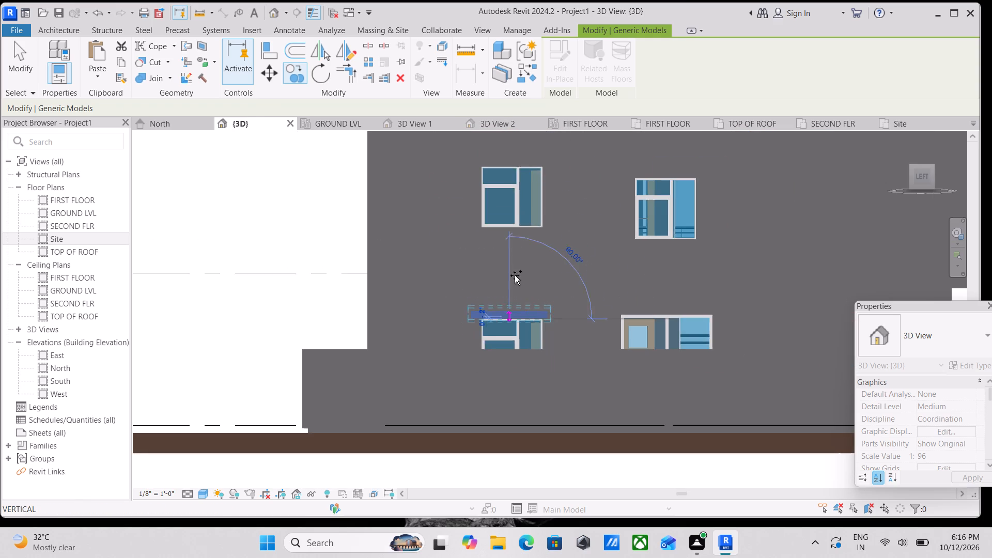
{"action": "scroll", "coordinate": [518, 254], "scroll_direction": "down", "scroll_amount": 1}
{"action": "scroll", "coordinate": [518, 254], "scroll_direction": "up", "scroll_amount": 1}
{"action": "key", "text": "Escape"}
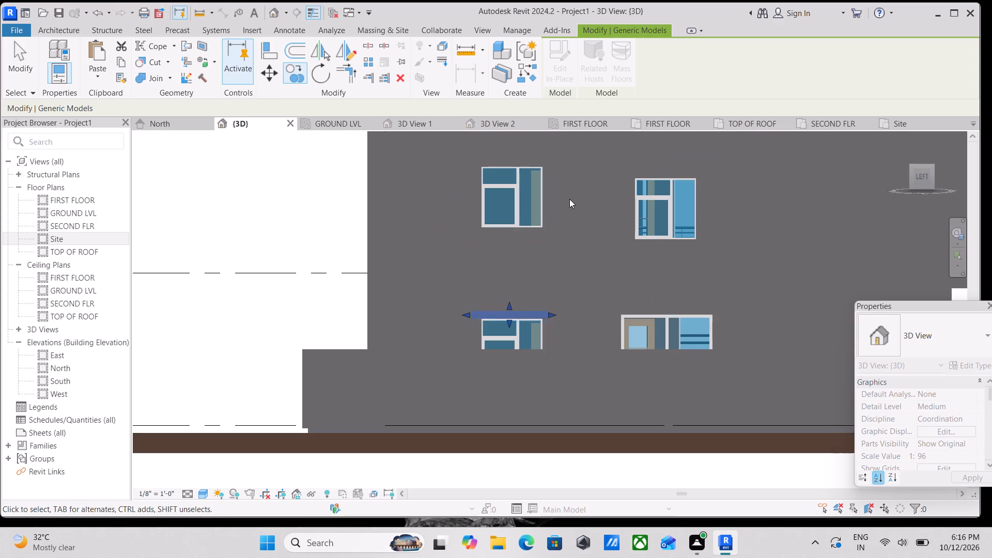
{"action": "key", "text": "Escape"}
{"action": "scroll", "coordinate": [569, 199], "scroll_direction": "down", "scroll_amount": 2}
{"action": "middle_click_drag", "start_coordinate": [569, 199], "coordinate": [547, 234]}
{"action": "key", "text": "Escape"}
{"action": "scroll", "coordinate": [565, 224], "scroll_direction": "down", "scroll_amount": 1}
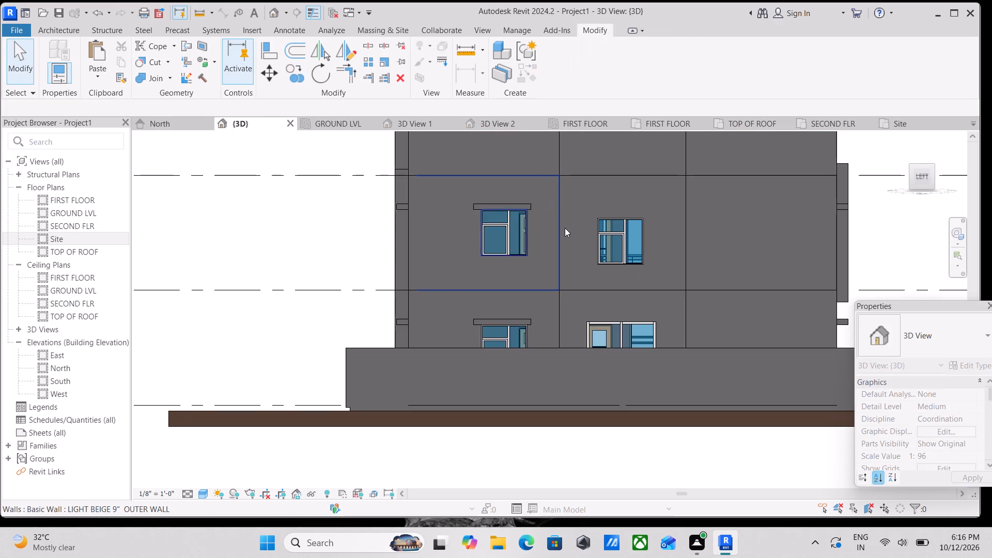
Examine the left facade's two shades and the neighbouring windows still without shades from an angled 3D view.
{"action": "middle_click_drag", "start_coordinate": [562, 231], "coordinate": [597, 324], "text": "shift"}
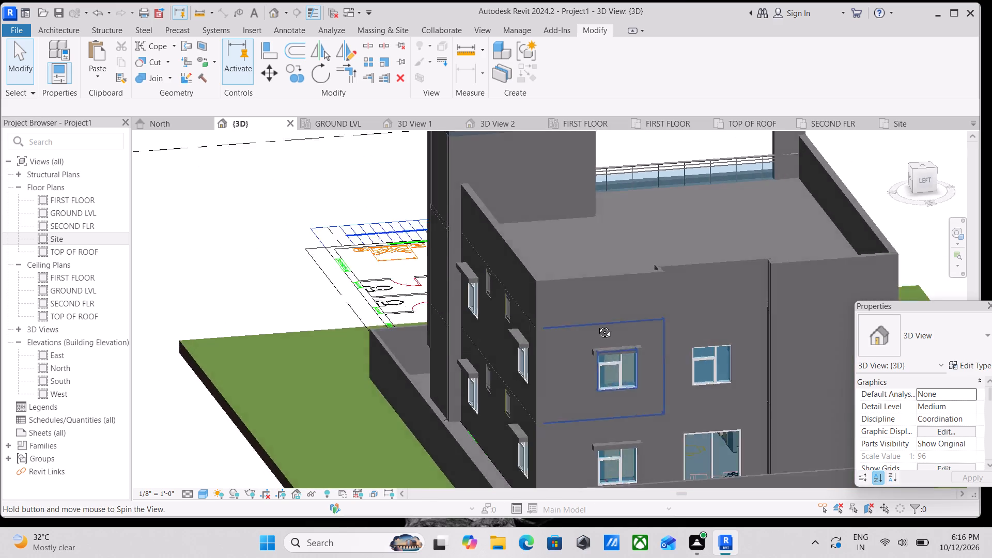
{"action": "middle_click_drag", "start_coordinate": [597, 324], "coordinate": [600, 329], "text": "shift"}
{"action": "scroll", "coordinate": [646, 340], "scroll_direction": "down", "scroll_amount": 2}
{"action": "middle_click_drag", "start_coordinate": [649, 342], "coordinate": [566, 326]}
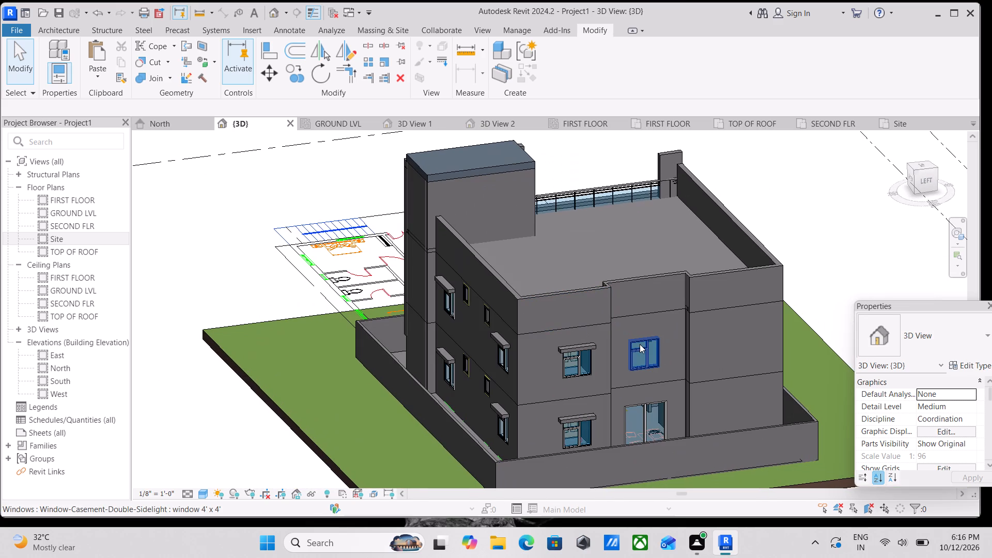
{"action": "scroll", "coordinate": [640, 344], "scroll_direction": "down", "scroll_amount": 1}
{"action": "middle_click_drag", "start_coordinate": [640, 344], "coordinate": [556, 344]}
{"action": "scroll", "coordinate": [515, 345], "scroll_direction": "up", "scroll_amount": 4}
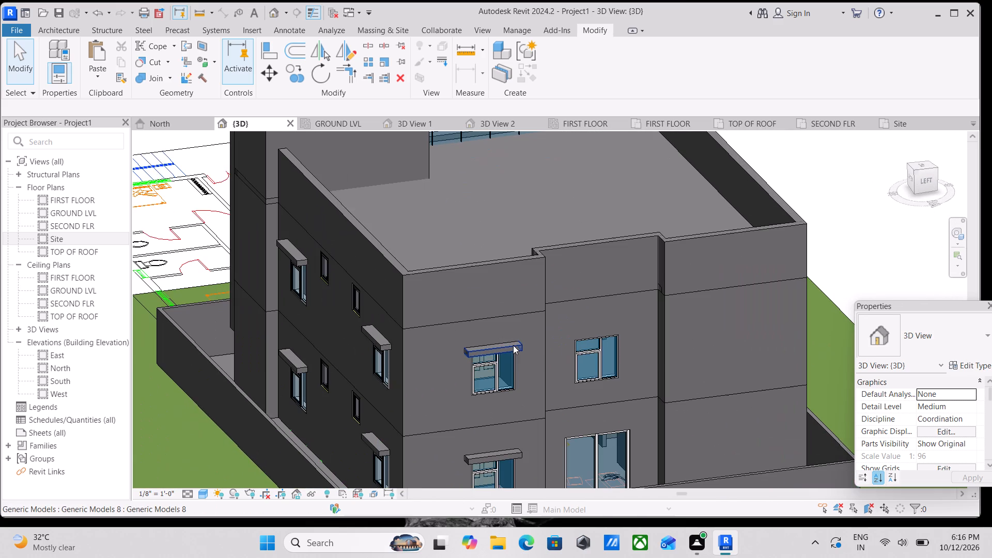
{"action": "left_click", "coordinate": [513, 345]}
{"action": "scroll", "coordinate": [543, 346], "scroll_direction": "up", "scroll_amount": 3}
{"action": "scroll", "coordinate": [571, 334], "scroll_direction": "down", "scroll_amount": 2}
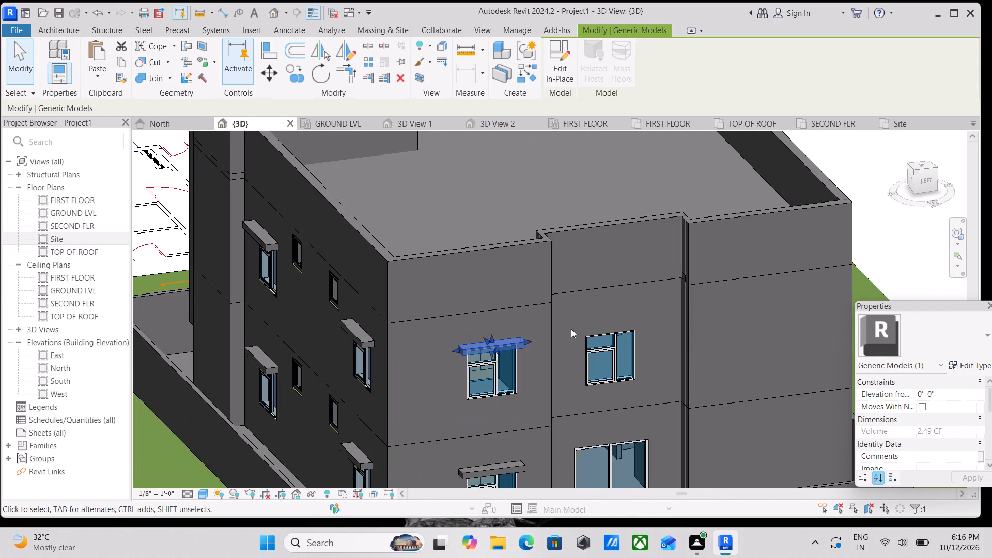
{"action": "key", "text": "Escape"}
{"action": "scroll", "coordinate": [571, 329], "scroll_direction": "down", "scroll_amount": 2}
{"action": "middle_click_drag", "start_coordinate": [571, 329], "coordinate": [489, 318]}
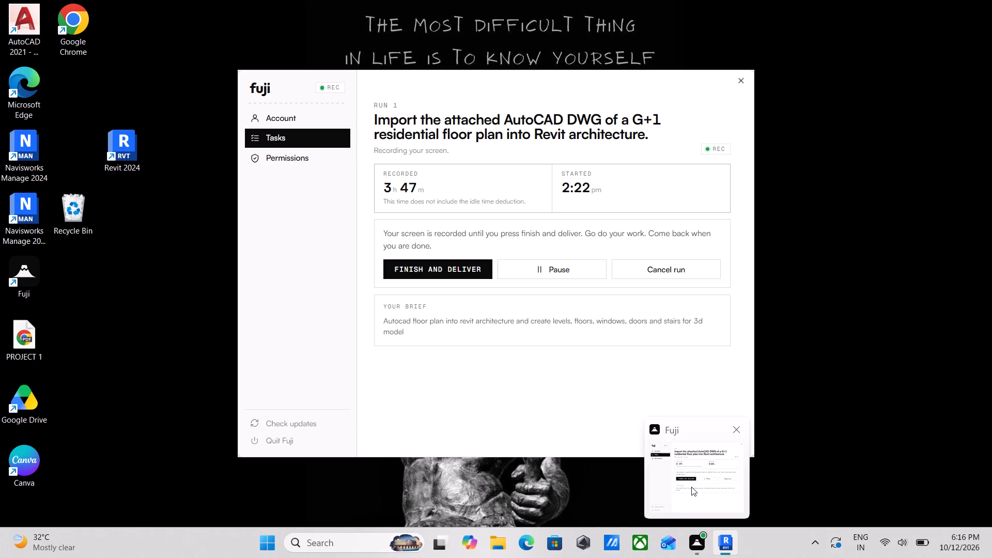
{"action": "scroll", "coordinate": [547, 321], "scroll_direction": "down", "scroll_amount": 1}
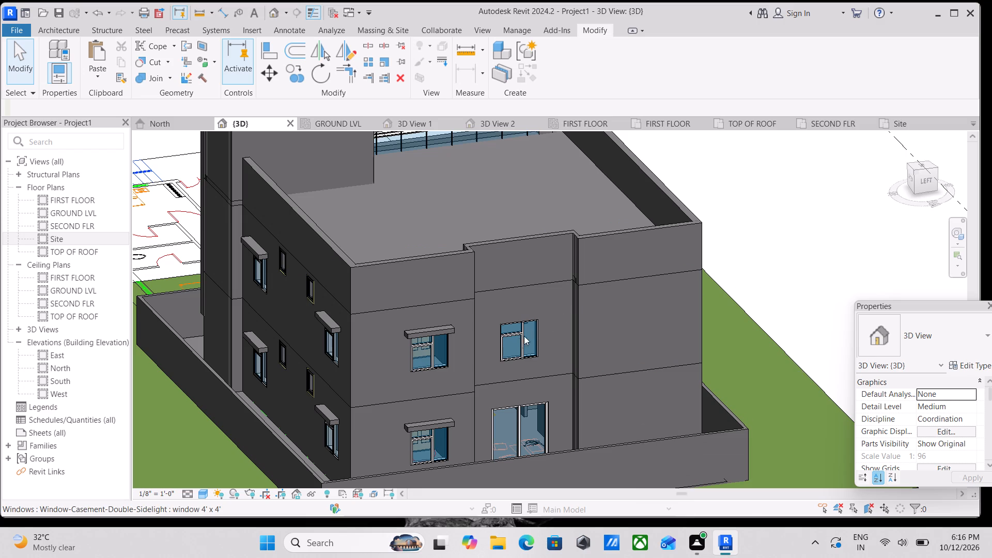
{"action": "scroll", "coordinate": [486, 344], "scroll_direction": "up", "scroll_amount": 2}
{"action": "scroll", "coordinate": [428, 336], "scroll_direction": "up", "scroll_amount": 4}
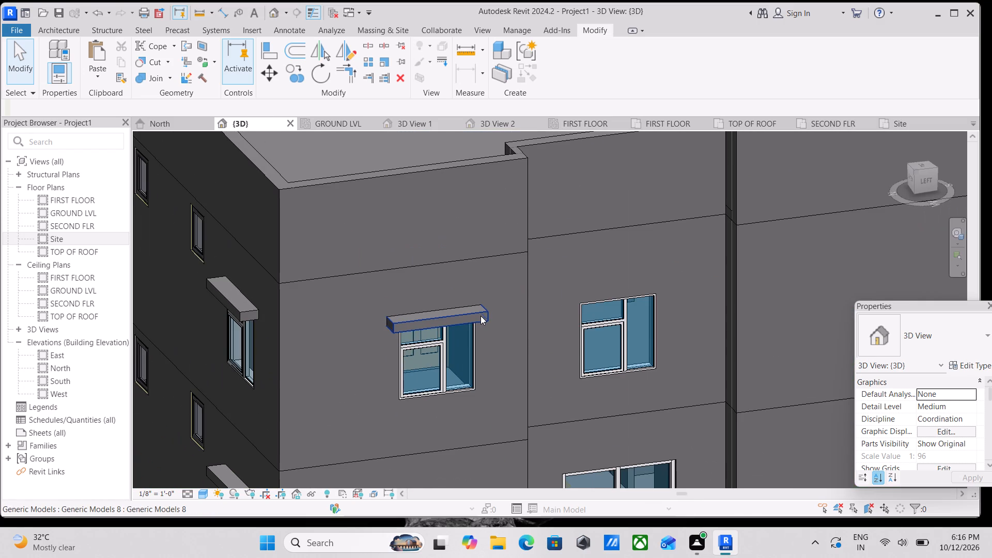
{"action": "left_click", "coordinate": [482, 315]}
{"action": "scroll", "coordinate": [482, 315], "scroll_direction": "down", "scroll_amount": 6}
{"action": "middle_click_drag", "start_coordinate": [517, 324], "coordinate": [555, 300]}
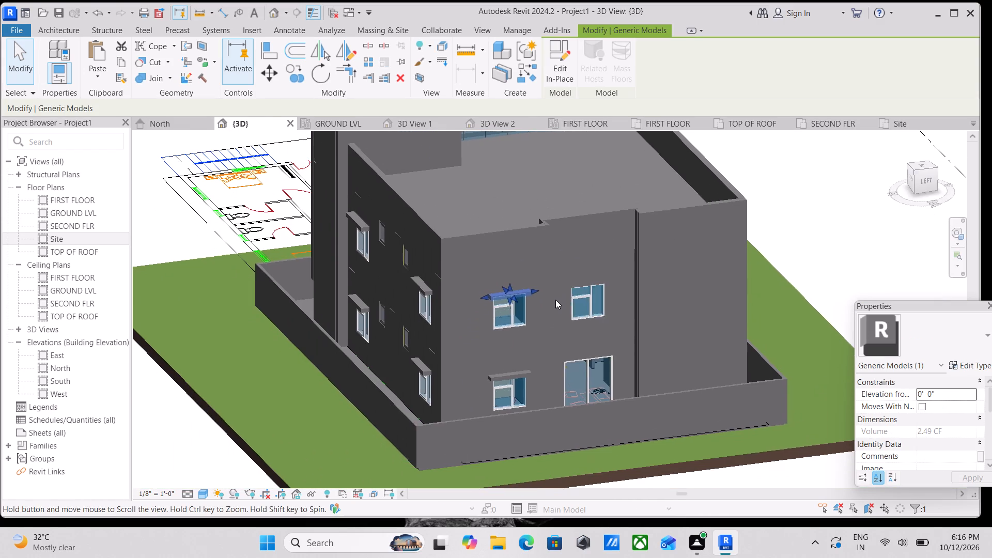
{"action": "scroll", "coordinate": [429, 272], "scroll_direction": "up", "scroll_amount": 1}
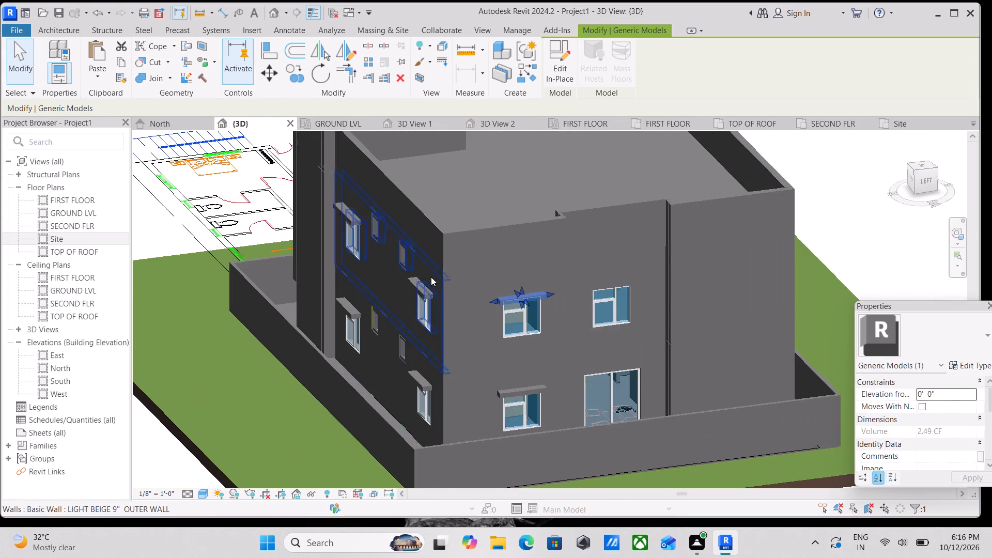
{"action": "scroll", "coordinate": [431, 277], "scroll_direction": "up", "scroll_amount": 1}
{"action": "scroll", "coordinate": [522, 273], "scroll_direction": "down", "scroll_amount": 1}
{"action": "middle_click_drag", "start_coordinate": [522, 273], "coordinate": [544, 250]}
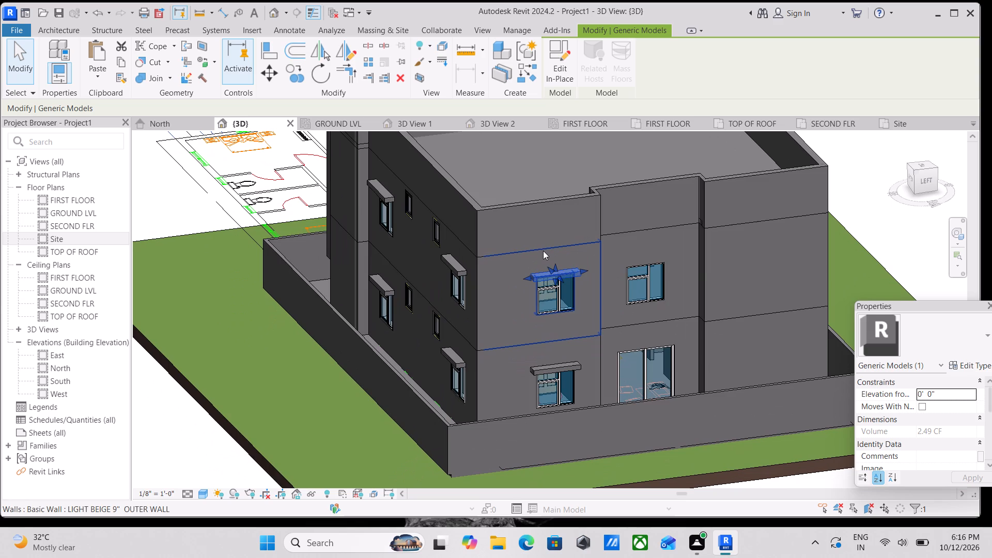
{"action": "scroll", "coordinate": [548, 265], "scroll_direction": "up", "scroll_amount": 3}
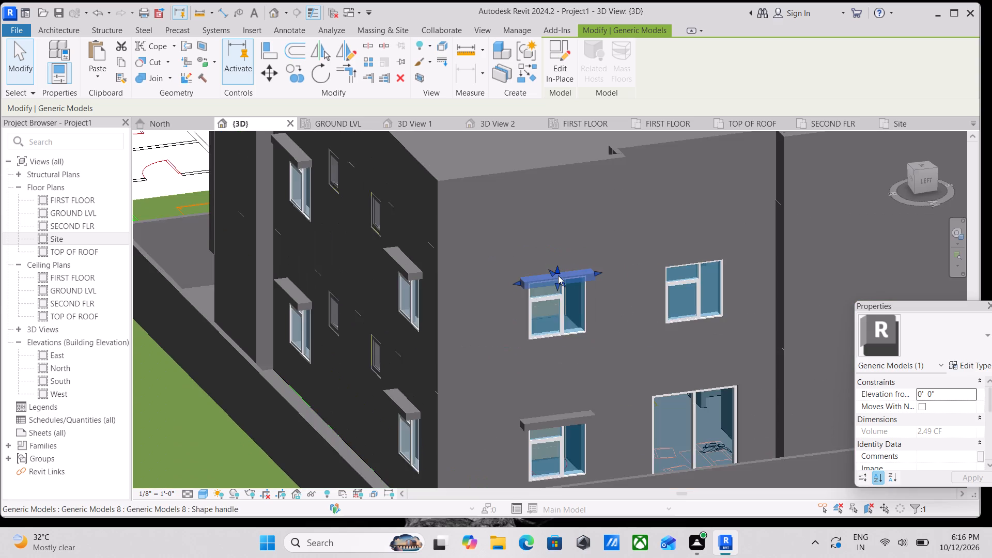
{"action": "scroll", "coordinate": [558, 275], "scroll_direction": "up", "scroll_amount": 3}
{"action": "key", "text": "Escape"}
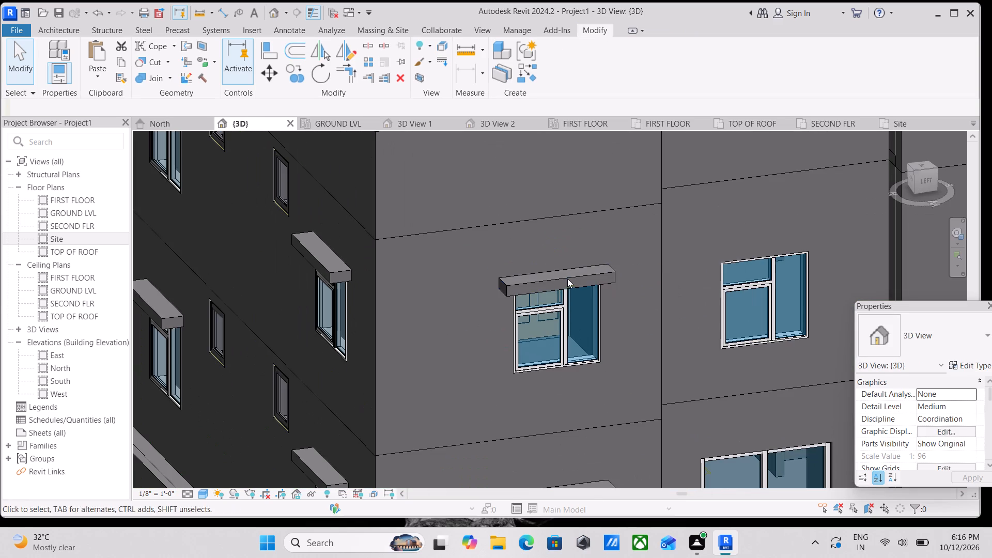
{"action": "left_click", "coordinate": [600, 276]}
{"action": "scroll", "coordinate": [570, 267], "scroll_direction": "up", "scroll_amount": 3}
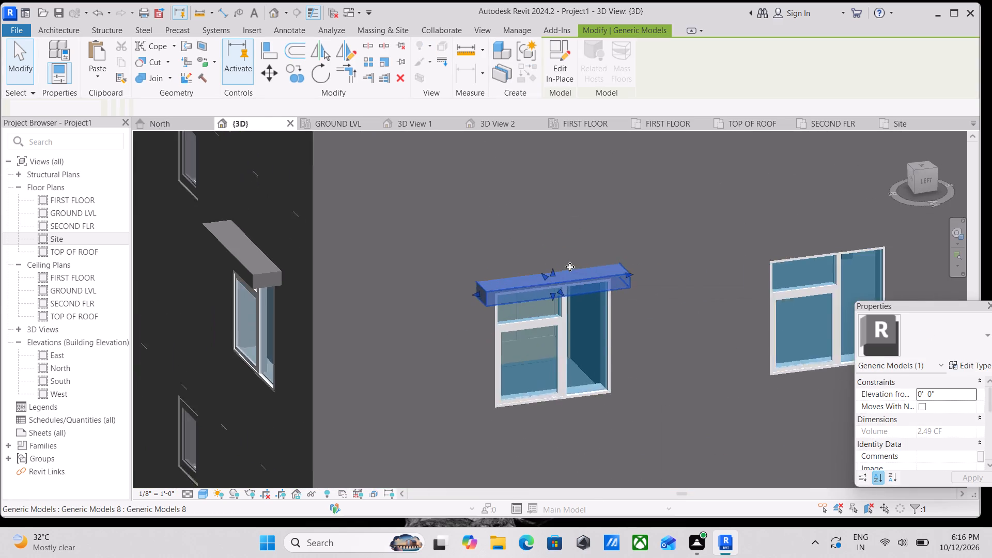
{"action": "scroll", "coordinate": [578, 254], "scroll_direction": "down", "scroll_amount": 1}
{"action": "middle_click_drag", "start_coordinate": [578, 254], "coordinate": [563, 271]}
{"action": "scroll", "coordinate": [579, 259], "scroll_direction": "down", "scroll_amount": 1}
{"action": "middle_click_drag", "start_coordinate": [579, 259], "coordinate": [509, 274]}
{"action": "scroll", "coordinate": [513, 259], "scroll_direction": "down", "scroll_amount": 2}
{"action": "middle_click_drag", "start_coordinate": [513, 259], "coordinate": [468, 271]}
{"action": "middle_click_drag", "start_coordinate": [453, 228], "coordinate": [460, 213]}
{"action": "scroll", "coordinate": [460, 212], "scroll_direction": "down", "scroll_amount": 2}
{"action": "middle_click_drag", "start_coordinate": [461, 214], "coordinate": [475, 210]}
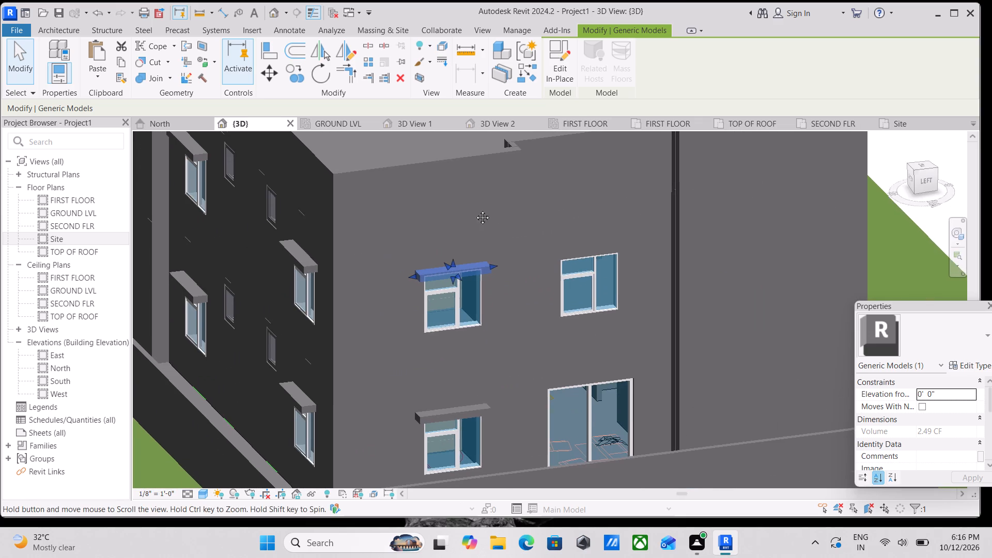
{"action": "middle_click_drag", "start_coordinate": [475, 210], "coordinate": [478, 213]}
{"action": "key", "text": "Escape"}
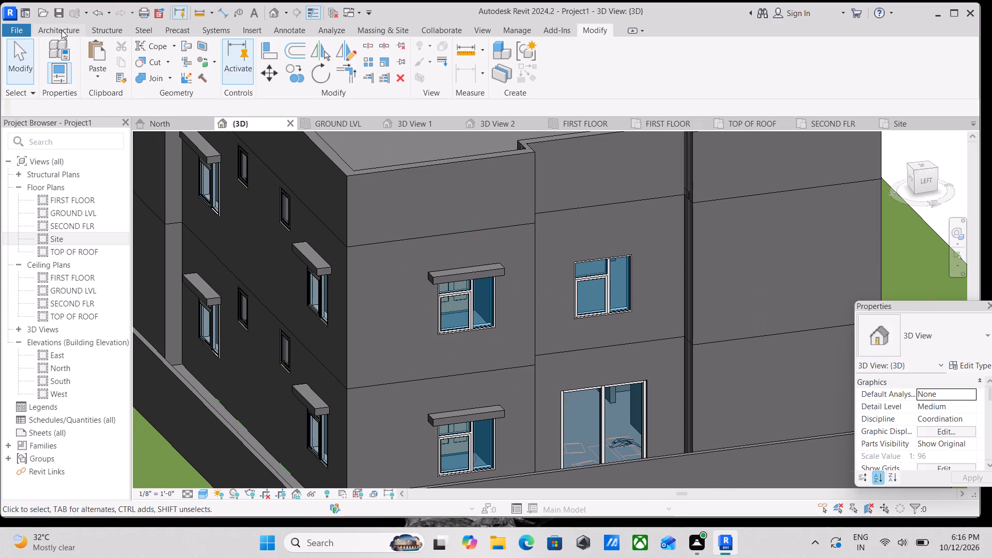
Start another in-place component in the Generic Models category for the left facade, accepting the default name.
{"action": "left_click", "coordinate": [62, 30]}
{"action": "left_click", "coordinate": [157, 77]}
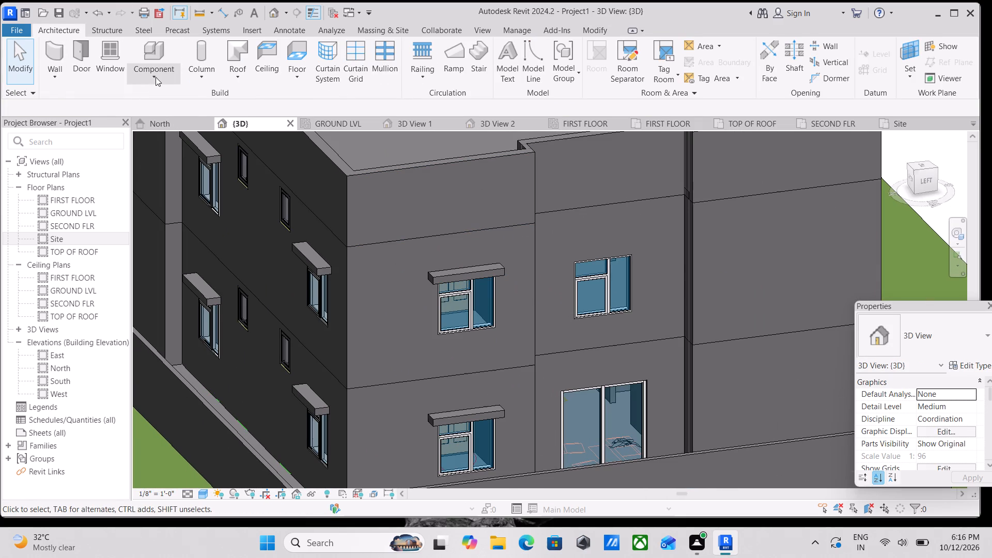
{"action": "left_click", "coordinate": [161, 130]}
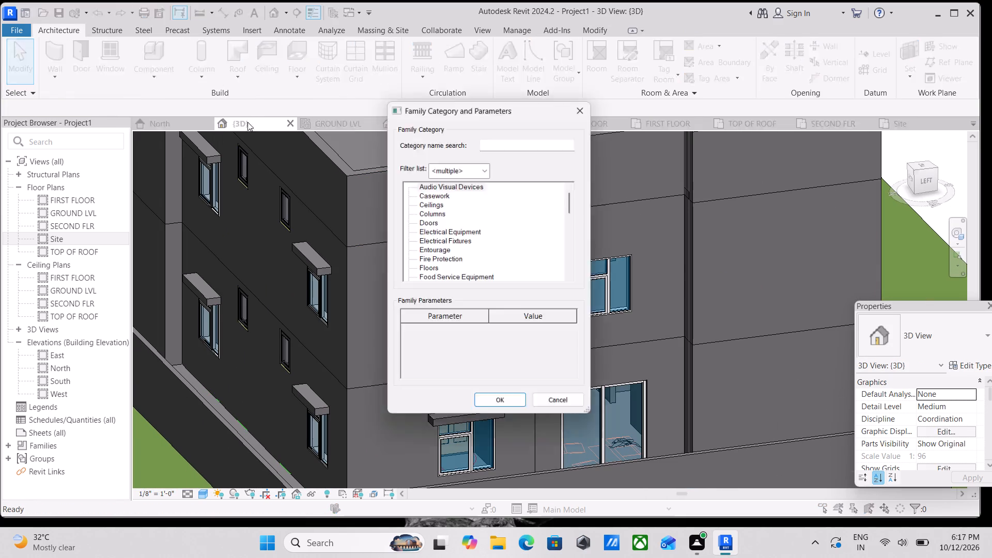
{"action": "scroll", "coordinate": [445, 257], "scroll_direction": "down", "scroll_amount": 5}
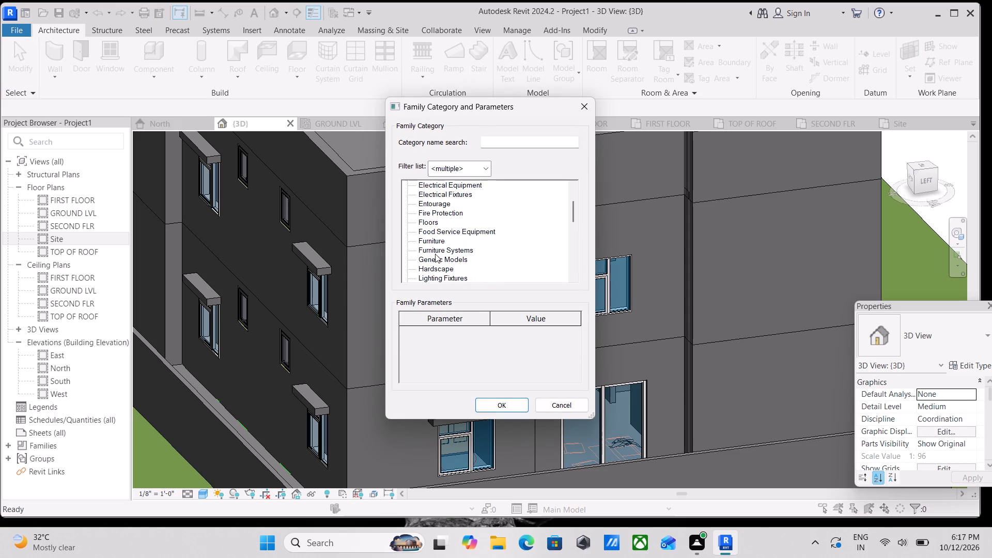
{"action": "left_click", "coordinate": [435, 257]}
{"action": "left_click", "coordinate": [501, 406]}
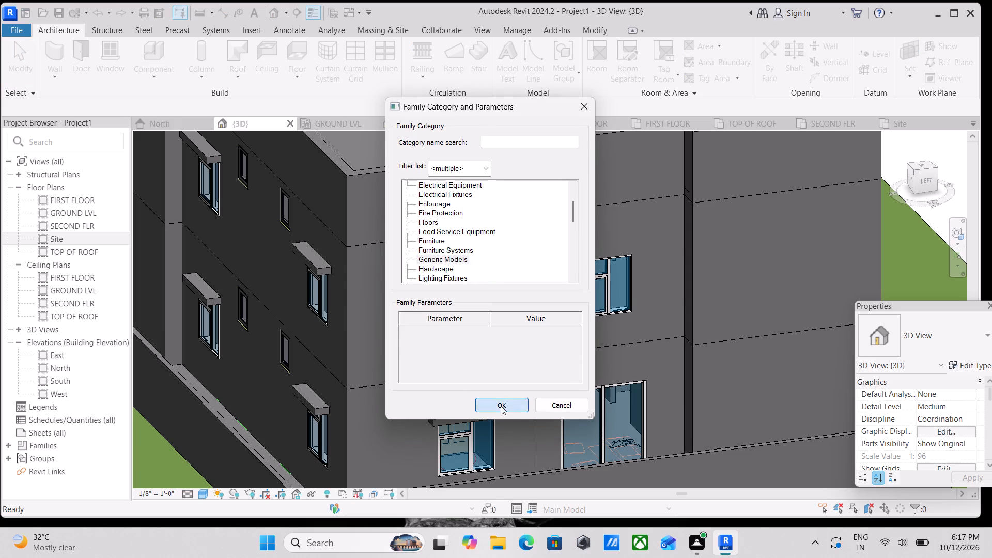
{"action": "left_click", "coordinate": [481, 285]}
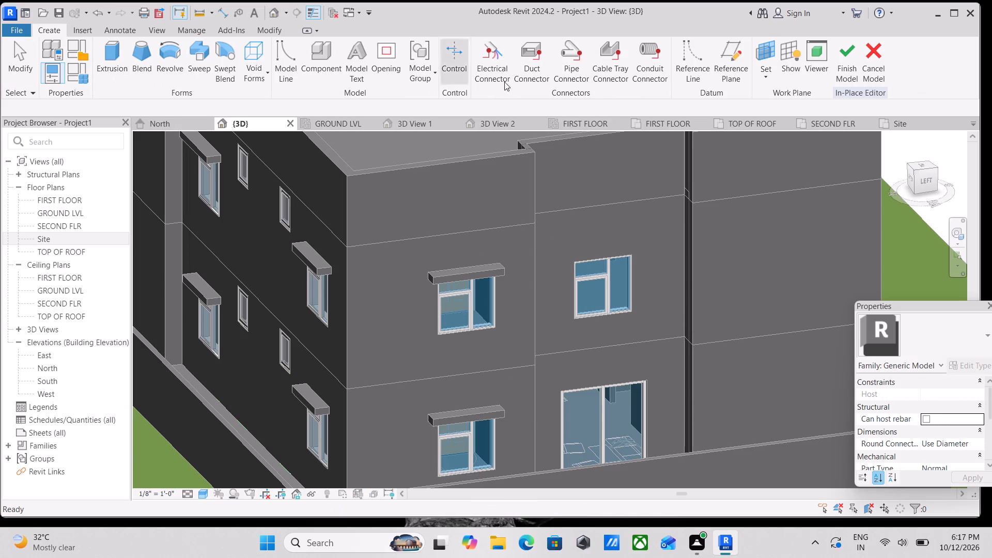
On the wall plane of the left facade's unshaded first-floor window, extrude a 3'-10" by 6" rectangle 1'-0" deep above the window, finishing the model.
{"action": "left_click", "coordinate": [765, 73]}
{"action": "left_click", "coordinate": [763, 127]}
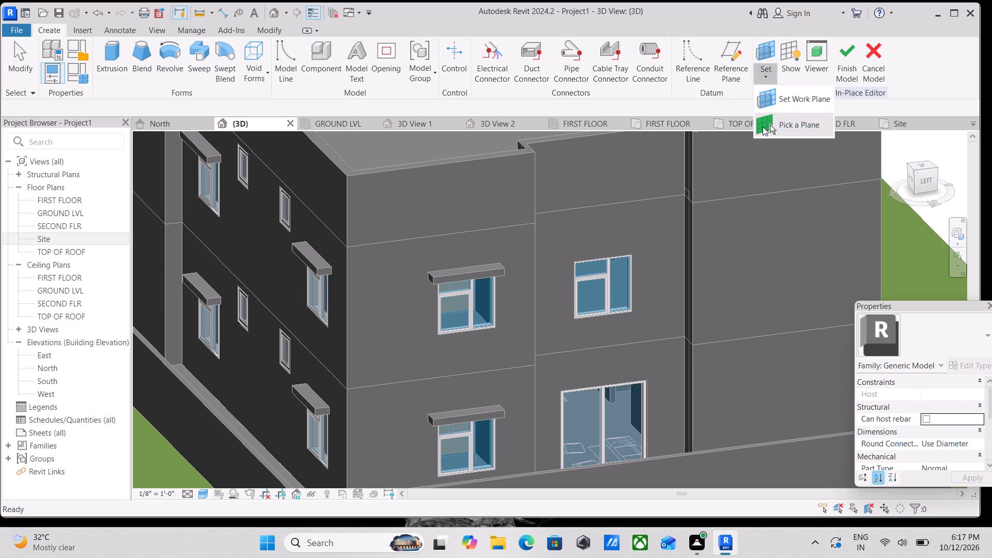
{"action": "left_click", "coordinate": [596, 211]}
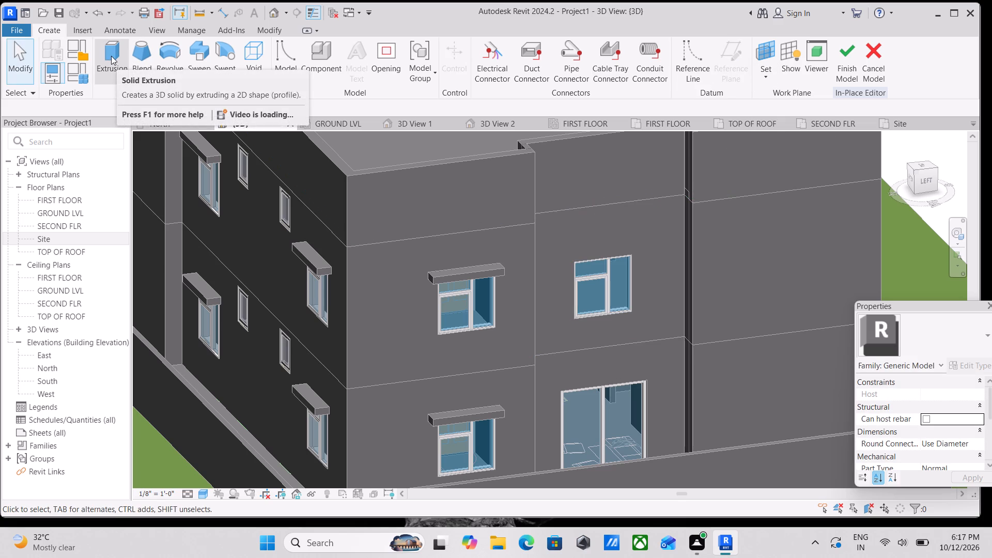
{"action": "left_click", "coordinate": [111, 56]}
{"action": "scroll", "coordinate": [577, 261], "scroll_direction": "up", "scroll_amount": 4}
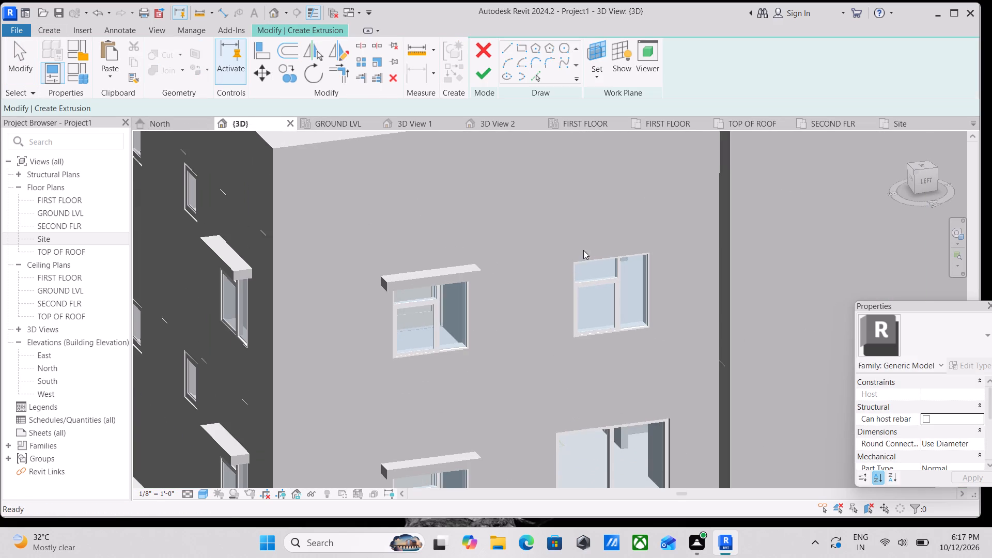
{"action": "left_click", "coordinate": [520, 49]}
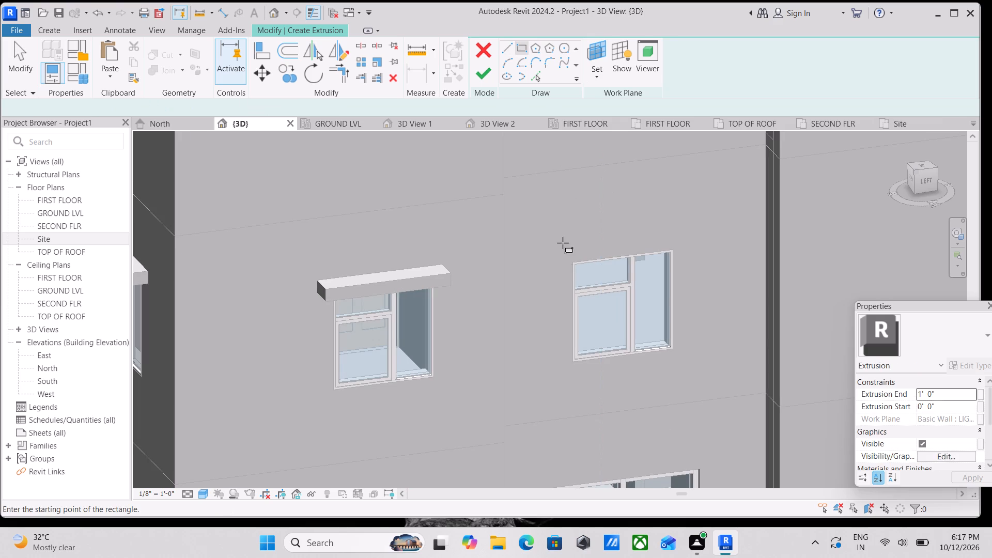
{"action": "left_click", "coordinate": [572, 263]}
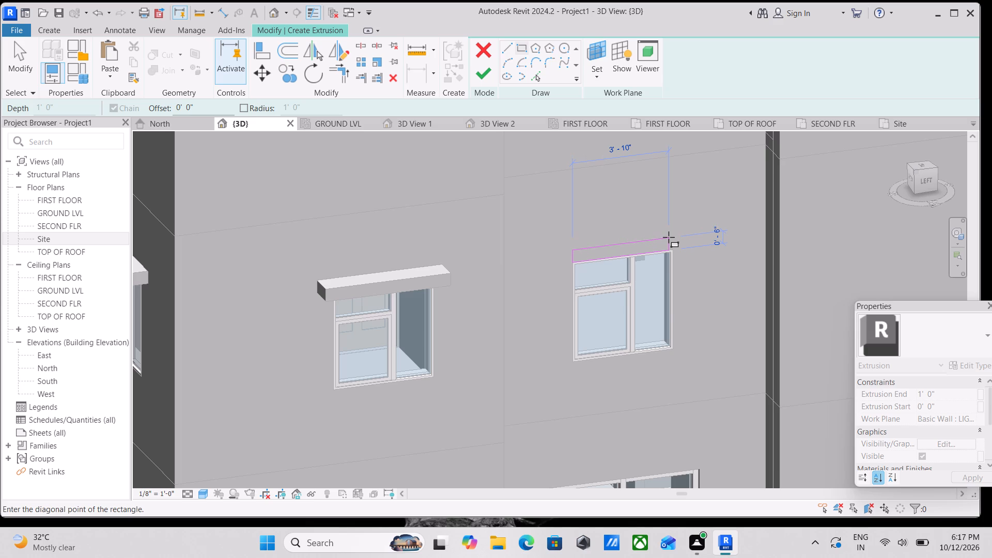
{"action": "left_click", "coordinate": [669, 237]}
{"action": "left_click", "coordinate": [481, 73]}
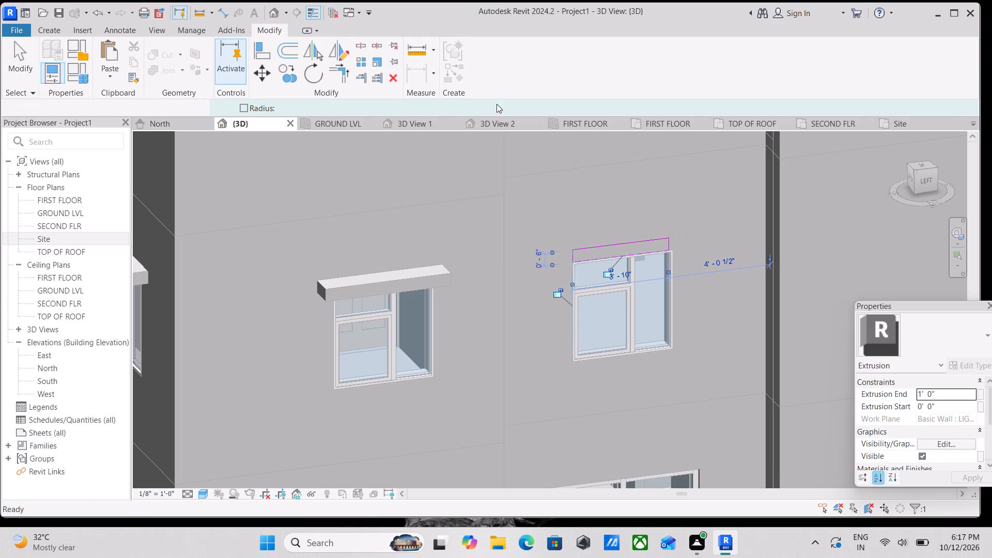
{"action": "scroll", "coordinate": [672, 286], "scroll_direction": "up", "scroll_amount": 3}
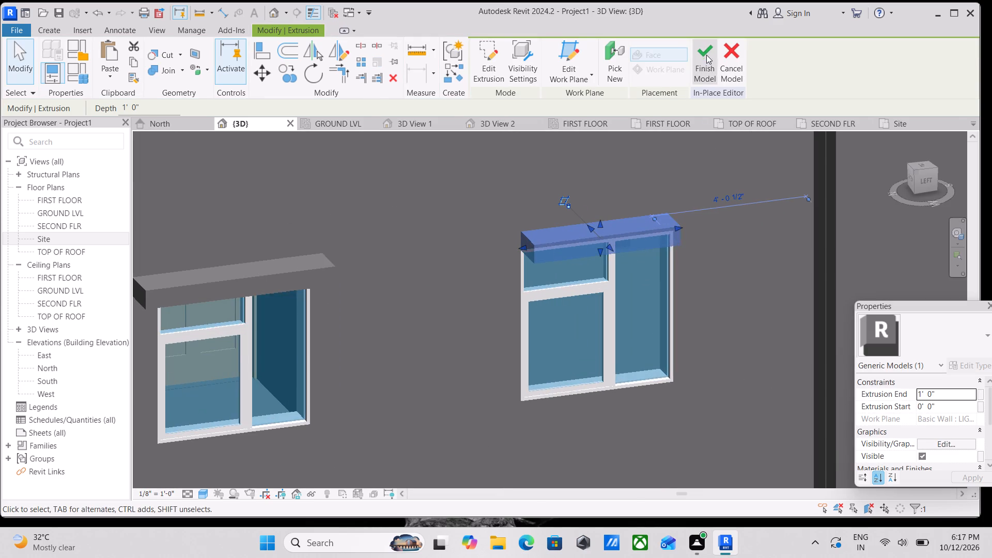
{"action": "left_click", "coordinate": [704, 52]}
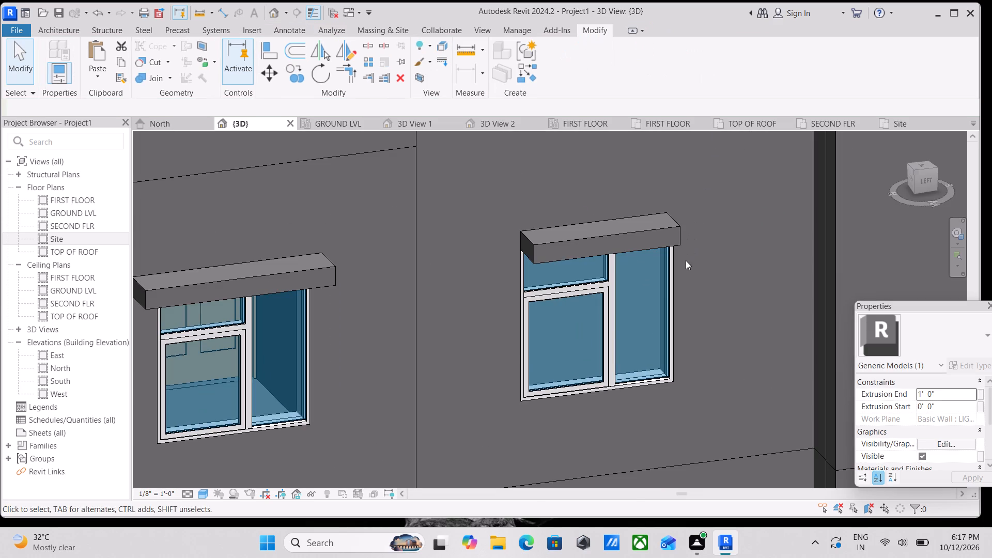
Stretch both ends of the shade over the first-floor window above the sliding door so it overhangs each window side.
{"action": "middle_click_drag", "start_coordinate": [682, 275], "coordinate": [638, 284]}
{"action": "scroll", "coordinate": [657, 274], "scroll_direction": "down", "scroll_amount": 4}
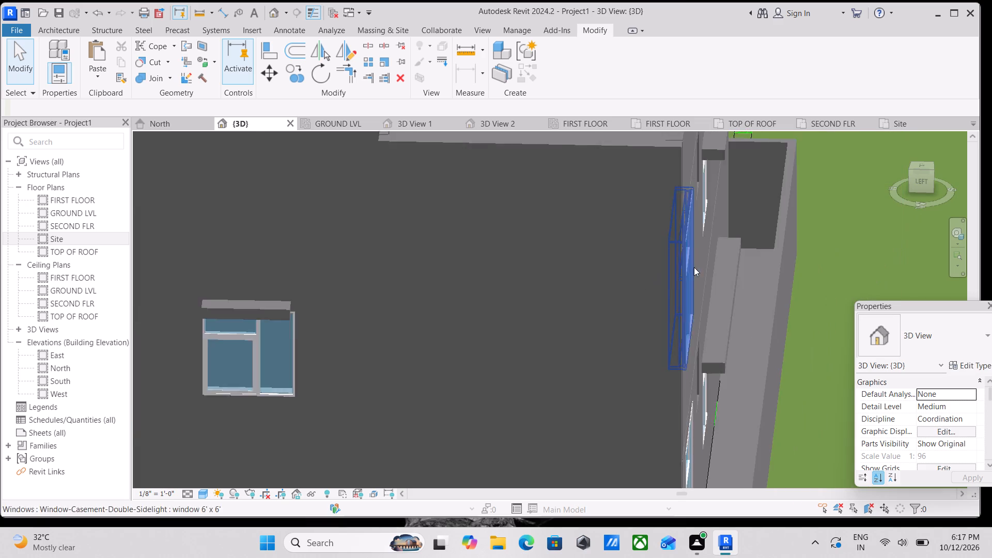
{"action": "middle_click_drag", "start_coordinate": [694, 267], "coordinate": [595, 312]}
{"action": "scroll", "coordinate": [595, 312], "scroll_direction": "down", "scroll_amount": 4, "text": "shift"}
{"action": "middle_click_drag", "start_coordinate": [549, 307], "coordinate": [722, 193]}
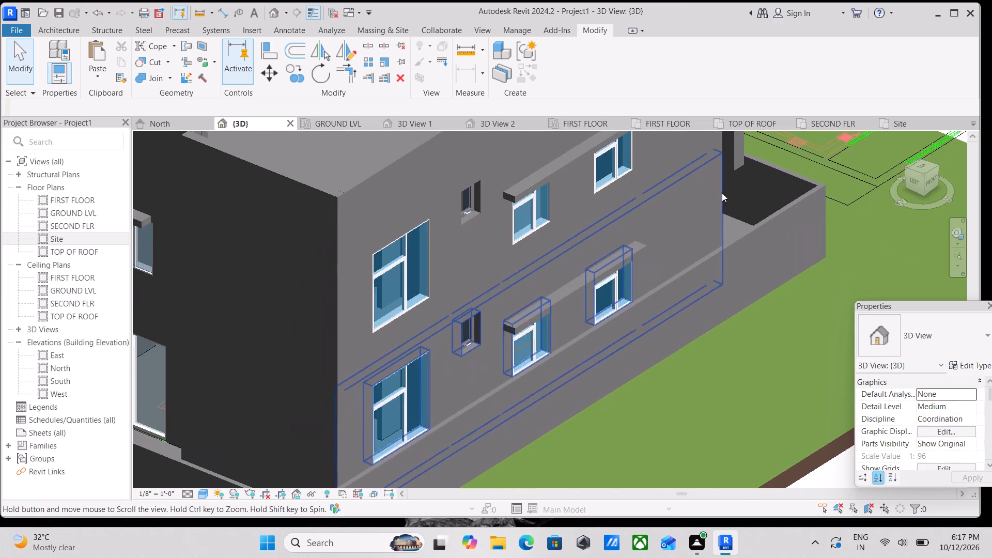
{"action": "scroll", "coordinate": [632, 222], "scroll_direction": "down", "scroll_amount": 3}
{"action": "middle_click_drag", "start_coordinate": [639, 222], "coordinate": [685, 198]}
{"action": "middle_click_drag", "start_coordinate": [590, 238], "coordinate": [619, 260], "text": "shift"}
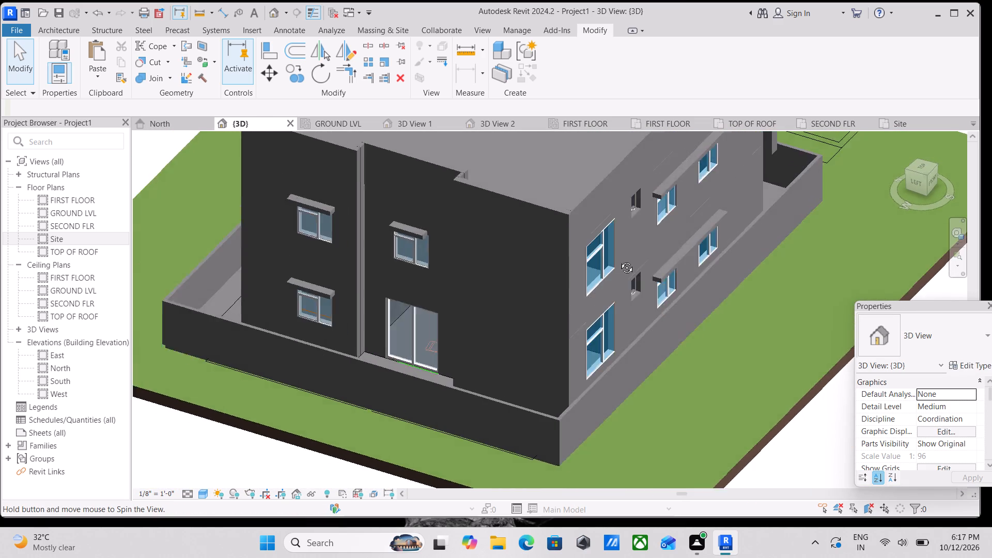
{"action": "middle_click_drag", "start_coordinate": [619, 260], "coordinate": [648, 274], "text": "shift"}
{"action": "left_click", "coordinate": [546, 281]}
{"action": "scroll", "coordinate": [551, 283], "scroll_direction": "up", "scroll_amount": 4}
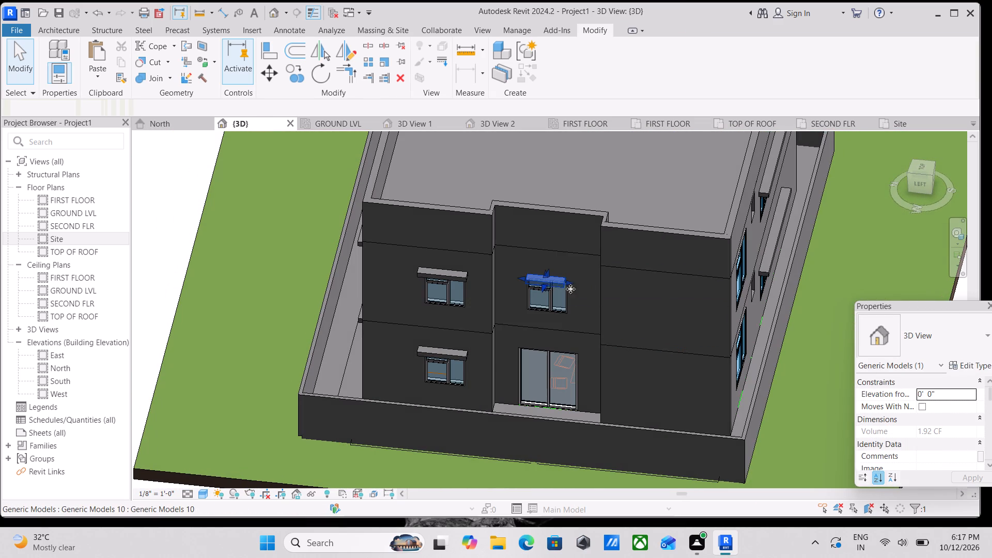
{"action": "scroll", "coordinate": [570, 289], "scroll_direction": "up", "scroll_amount": 7}
{"action": "left_click_drag", "start_coordinate": [582, 271], "coordinate": [597, 273]}
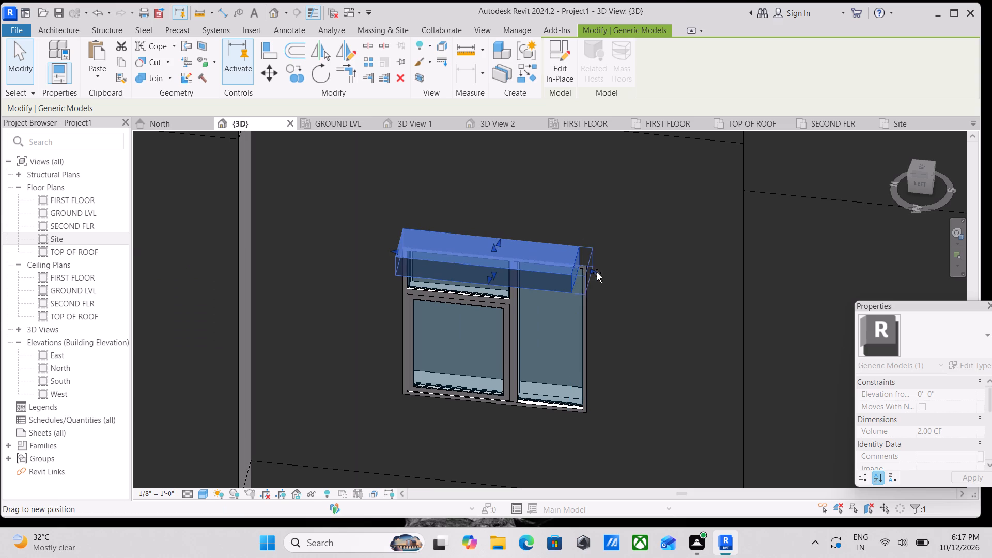
{"action": "left_click_drag", "start_coordinate": [597, 273], "coordinate": [603, 274]}
{"action": "left_click_drag", "start_coordinate": [394, 251], "coordinate": [380, 247]}
{"action": "scroll", "coordinate": [382, 244], "scroll_direction": "down", "scroll_amount": 4}
{"action": "key", "text": "Escape"}
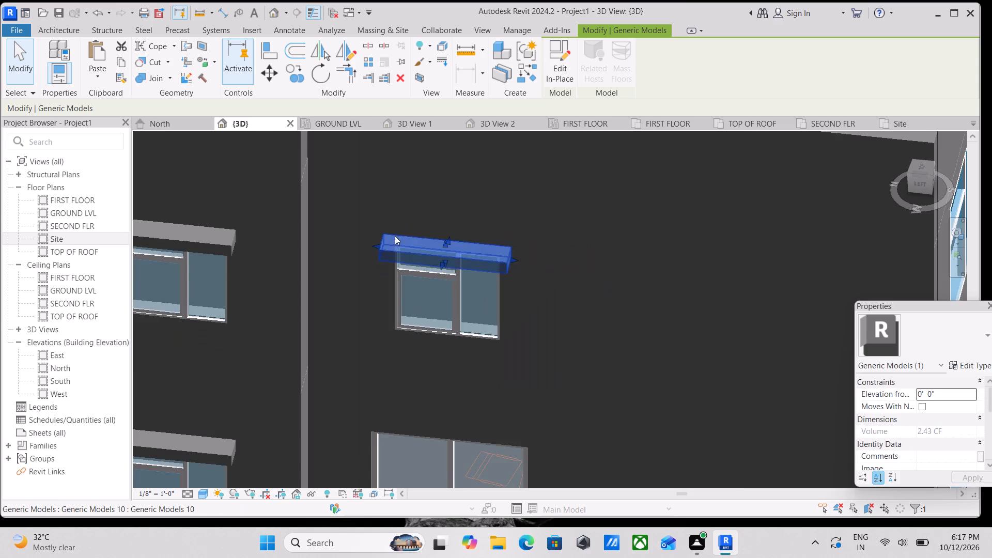
Examine the front facade with the framed balcony and gate, and its windows, from several 3D angles.
{"action": "scroll", "coordinate": [401, 231], "scroll_direction": "down", "scroll_amount": 4}
{"action": "scroll", "coordinate": [464, 241], "scroll_direction": "down", "scroll_amount": 4}
{"action": "scroll", "coordinate": [503, 267], "scroll_direction": "down", "scroll_amount": 2}
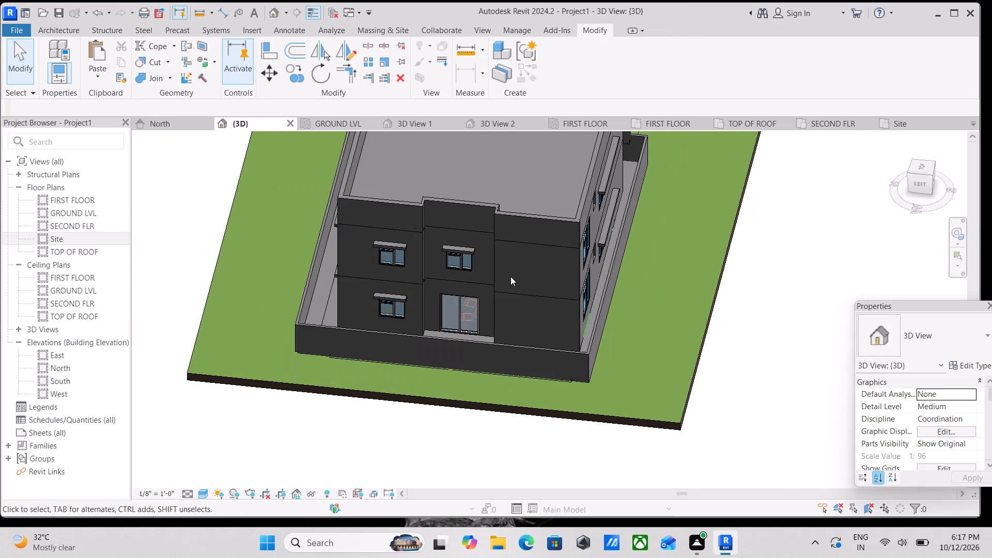
{"action": "middle_click_drag", "start_coordinate": [516, 285], "coordinate": [179, 262], "text": "shift"}
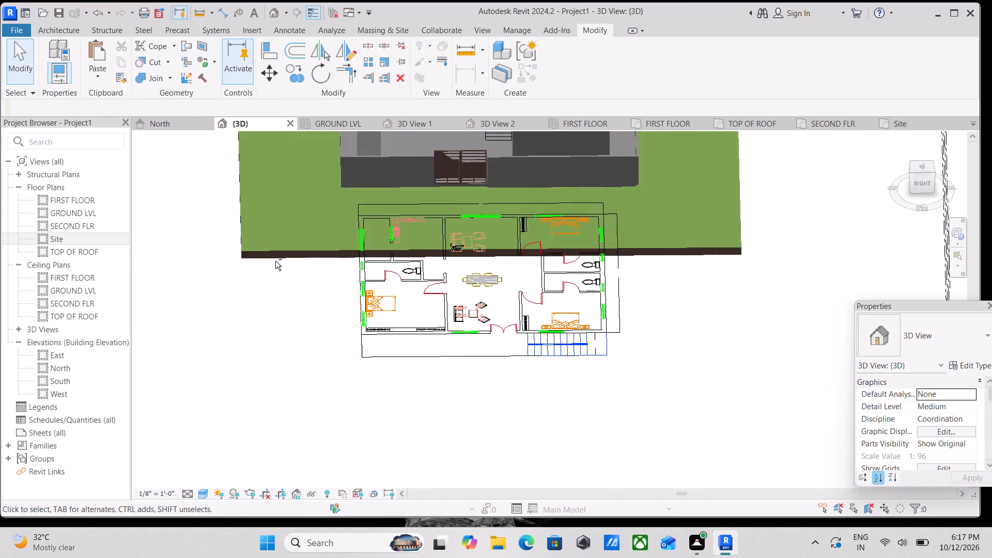
{"action": "middle_click_drag", "start_coordinate": [361, 254], "coordinate": [355, 410]}
{"action": "scroll", "coordinate": [440, 252], "scroll_direction": "up", "scroll_amount": 6}
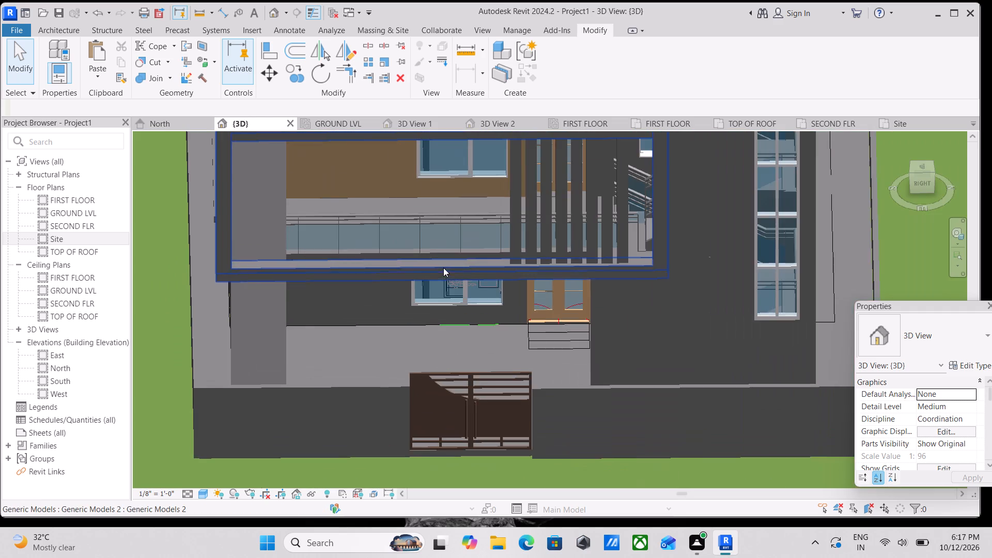
{"action": "scroll", "coordinate": [451, 246], "scroll_direction": "up", "scroll_amount": 3}
{"action": "scroll", "coordinate": [468, 242], "scroll_direction": "down", "scroll_amount": 4}
{"action": "middle_click_drag", "start_coordinate": [465, 244], "coordinate": [500, 353]}
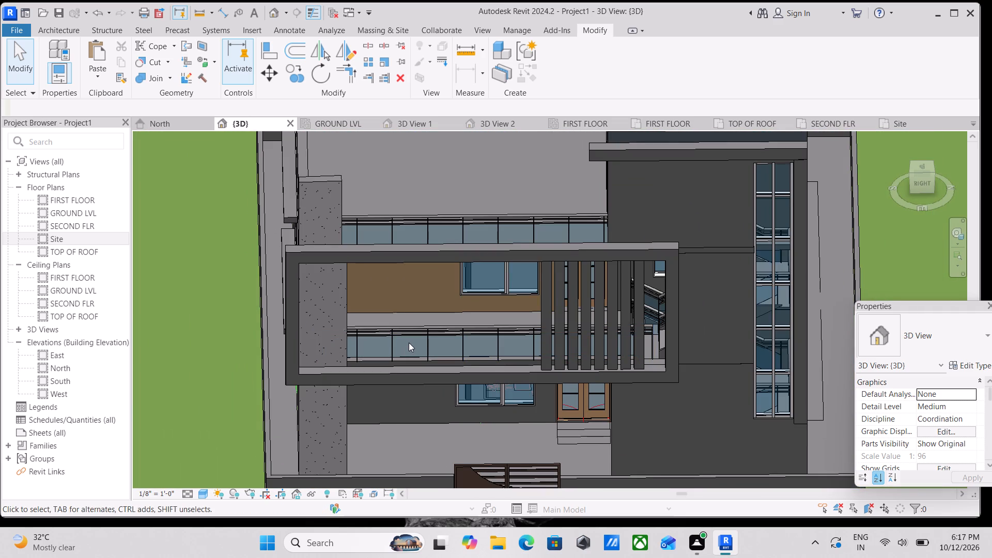
{"action": "middle_click_drag", "start_coordinate": [400, 353], "coordinate": [401, 352], "text": "shift"}
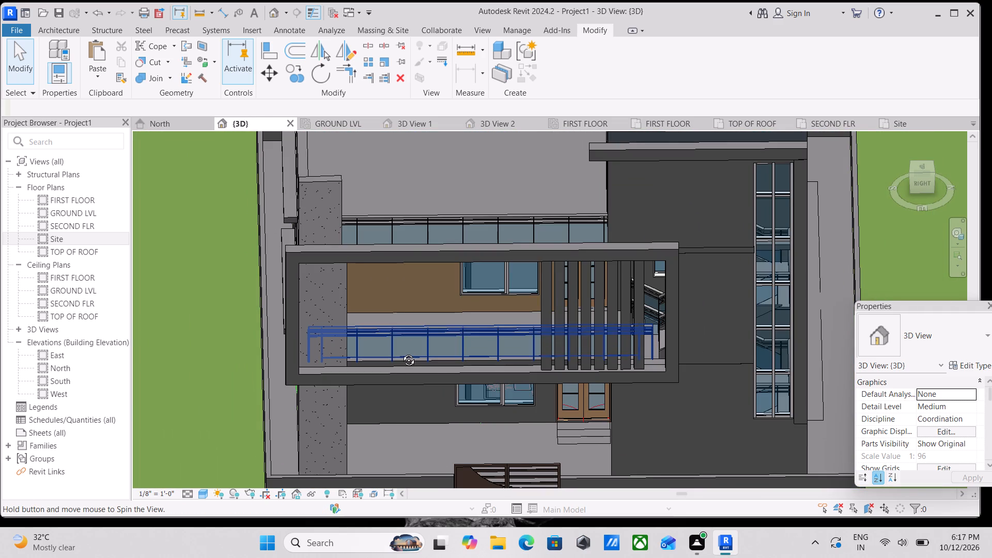
{"action": "middle_click_drag", "start_coordinate": [401, 352], "coordinate": [430, 267], "text": "shift"}
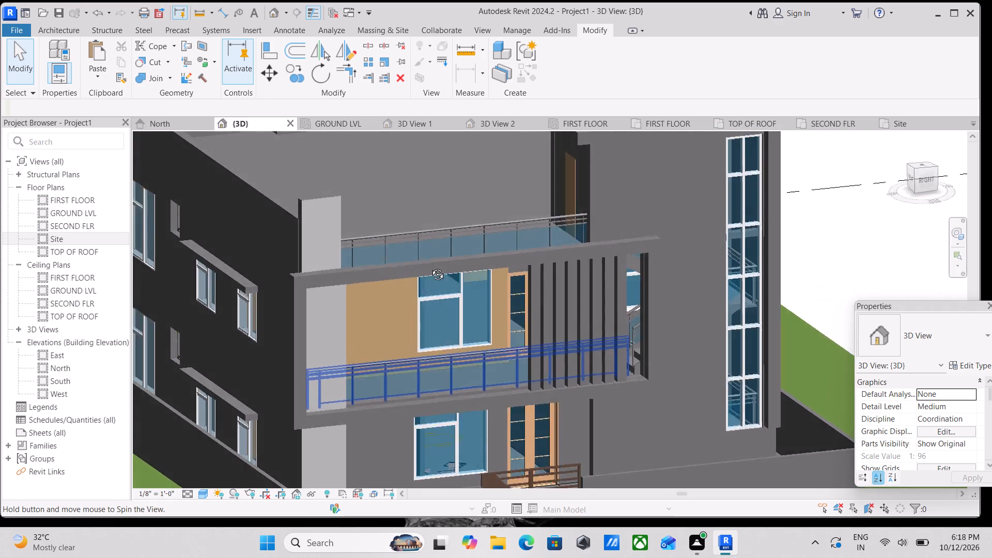
{"action": "middle_click_drag", "start_coordinate": [430, 267], "coordinate": [385, 276], "text": "shift"}
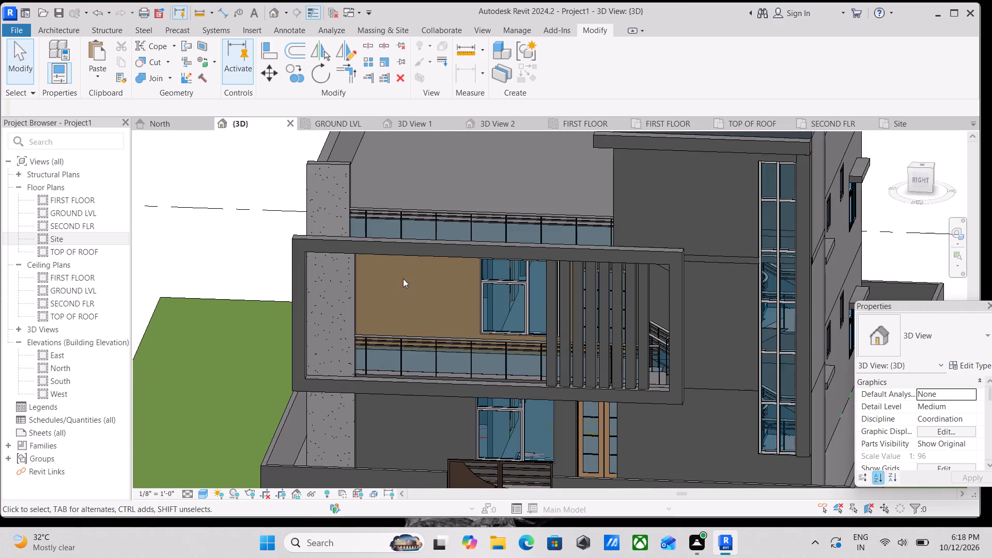
{"action": "scroll", "coordinate": [407, 283], "scroll_direction": "down", "scroll_amount": 2}
{"action": "middle_click_drag", "start_coordinate": [472, 304], "coordinate": [479, 303], "text": "shift"}
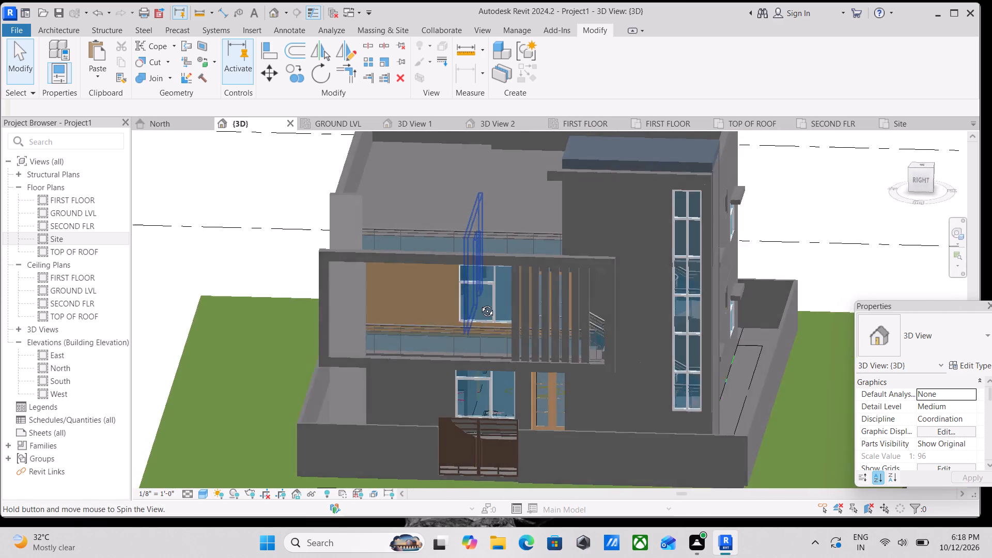
{"action": "middle_click_drag", "start_coordinate": [479, 303], "coordinate": [455, 305], "text": "shift"}
{"action": "middle_click_drag", "start_coordinate": [456, 301], "coordinate": [457, 262], "text": "shift"}
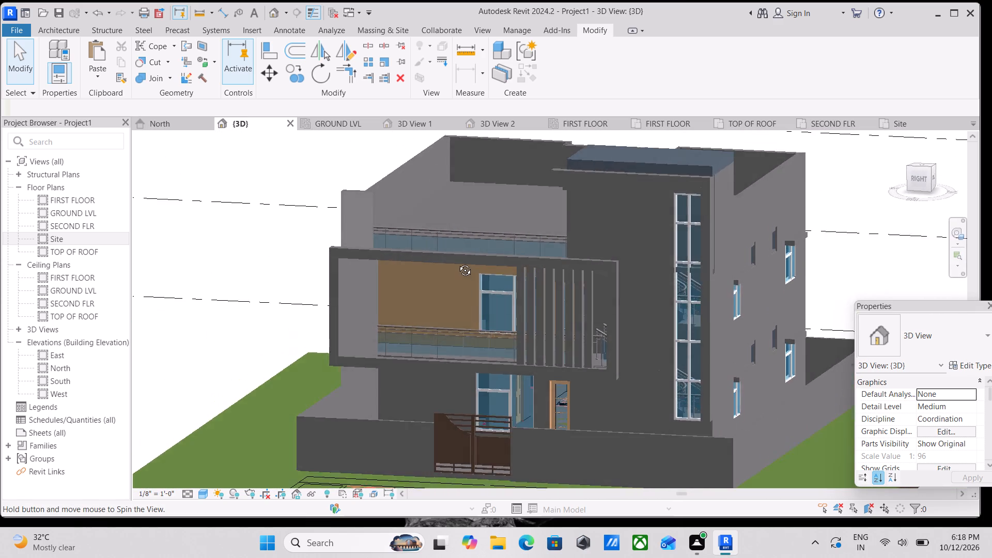
{"action": "middle_click_drag", "start_coordinate": [457, 262], "coordinate": [487, 239], "text": "shift"}
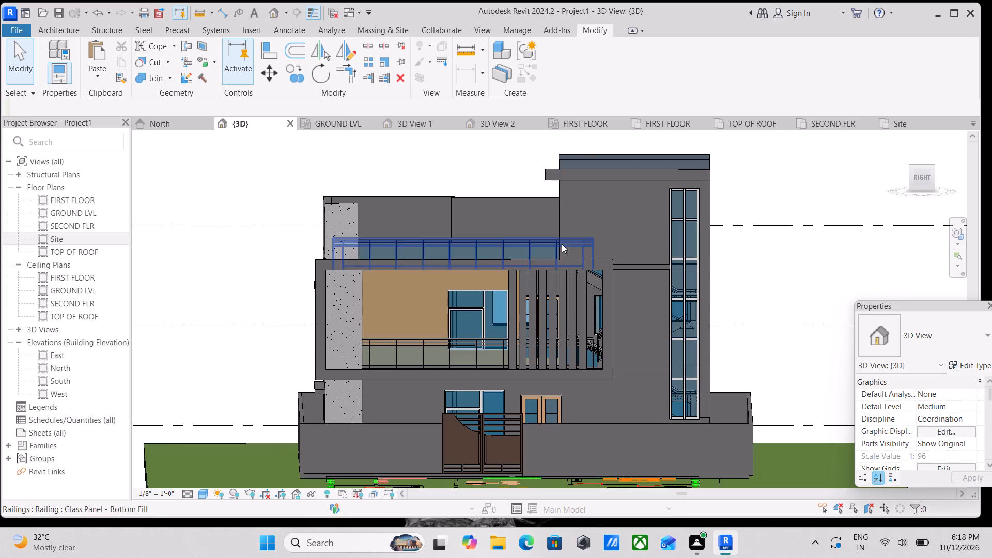
Inspect the tall stair-tower window on the front facade and the wall area above it.
{"action": "scroll", "coordinate": [671, 260], "scroll_direction": "up", "scroll_amount": 2}
{"action": "middle_click_drag", "start_coordinate": [657, 272], "coordinate": [628, 299]}
{"action": "scroll", "coordinate": [646, 276], "scroll_direction": "up", "scroll_amount": 1}
{"action": "scroll", "coordinate": [657, 210], "scroll_direction": "up", "scroll_amount": 3}
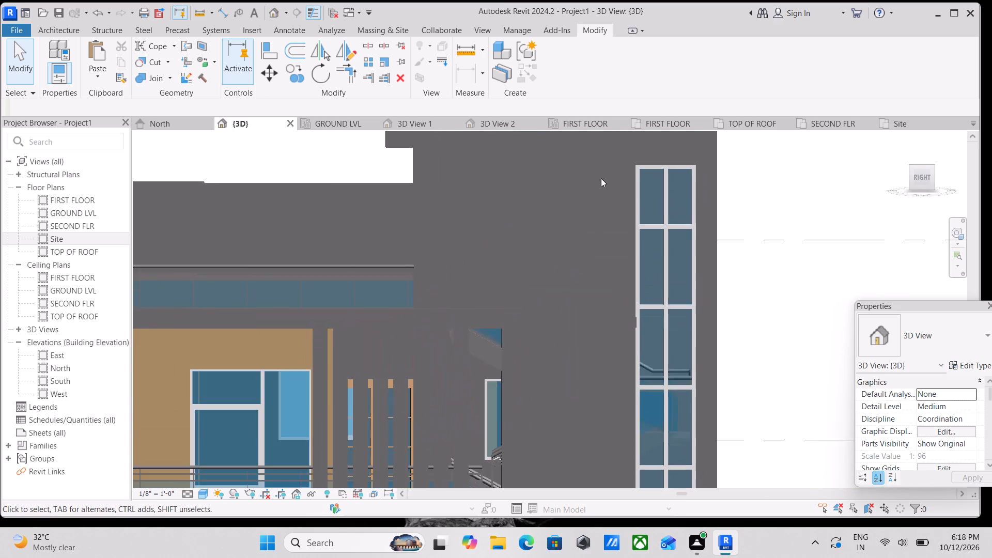
{"action": "scroll", "coordinate": [601, 172], "scroll_direction": "up", "scroll_amount": 2}
{"action": "middle_click_drag", "start_coordinate": [637, 180], "coordinate": [622, 251]}
{"action": "scroll", "coordinate": [576, 216], "scroll_direction": "down", "scroll_amount": 1}
{"action": "middle_click_drag", "start_coordinate": [576, 216], "coordinate": [596, 214]}
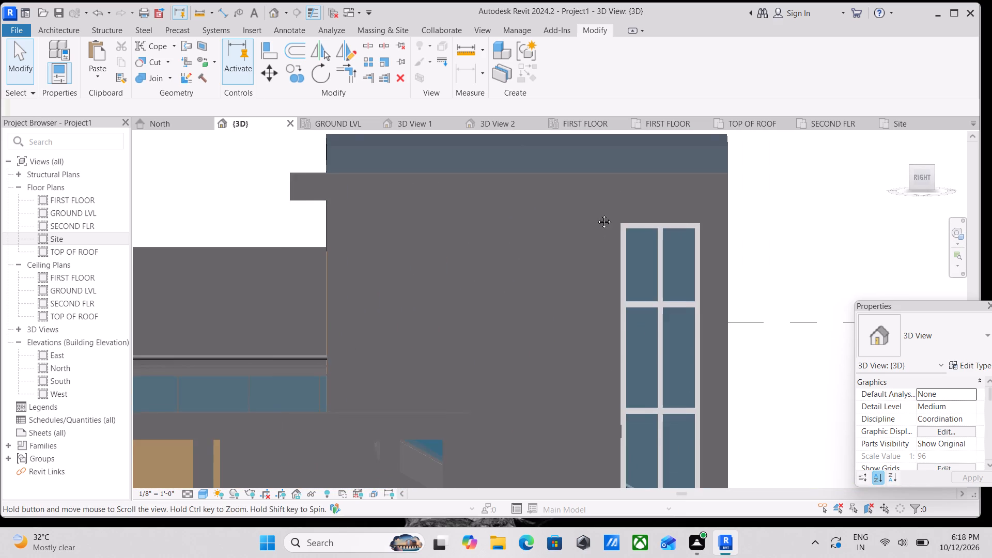
{"action": "middle_click_drag", "start_coordinate": [596, 214], "coordinate": [611, 210]}
{"action": "scroll", "coordinate": [644, 219], "scroll_direction": "down", "scroll_amount": 1}
{"action": "middle_click_drag", "start_coordinate": [644, 219], "coordinate": [659, 182]}
{"action": "scroll", "coordinate": [665, 176], "scroll_direction": "down", "scroll_amount": 2}
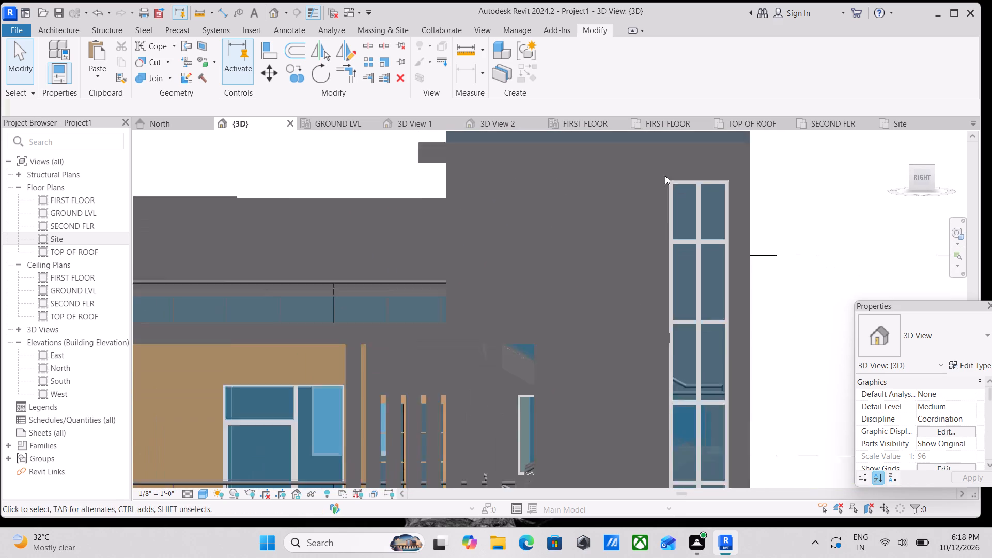
{"action": "scroll", "coordinate": [665, 176], "scroll_direction": "down", "scroll_amount": 3}
{"action": "middle_click_drag", "start_coordinate": [665, 176], "coordinate": [669, 134]}
{"action": "scroll", "coordinate": [669, 244], "scroll_direction": "down", "scroll_amount": 2}
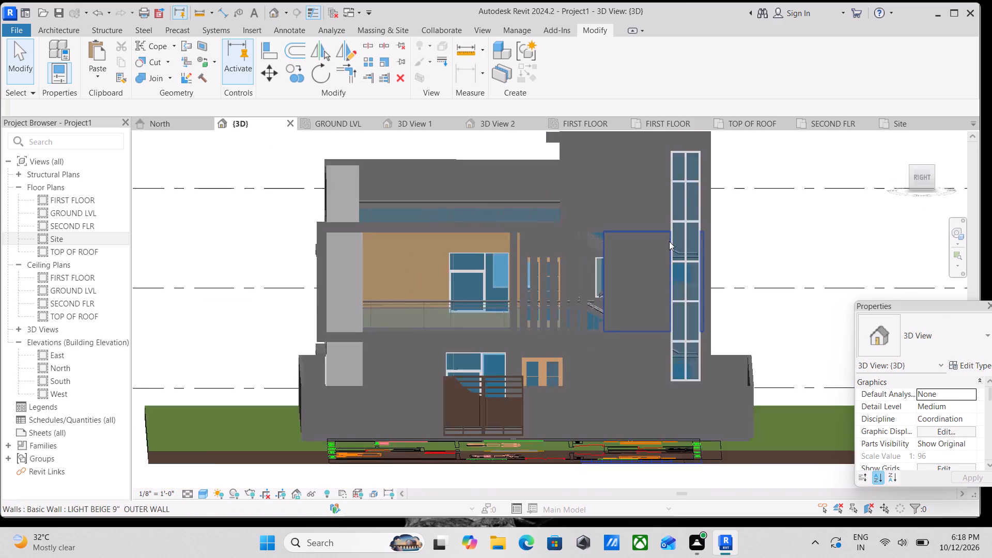
{"action": "middle_click_drag", "start_coordinate": [669, 183], "coordinate": [617, 245]}
{"action": "scroll", "coordinate": [617, 221], "scroll_direction": "up", "scroll_amount": 3}
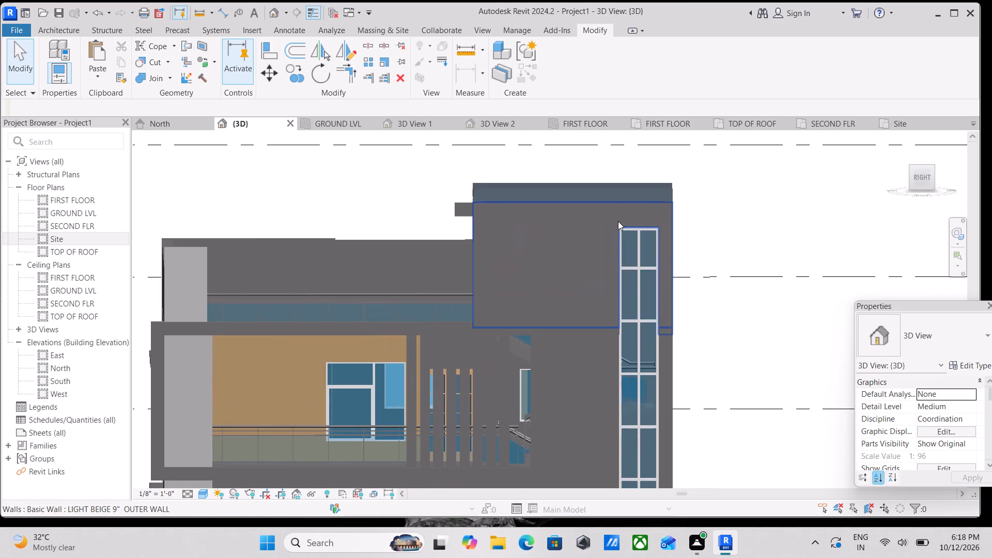
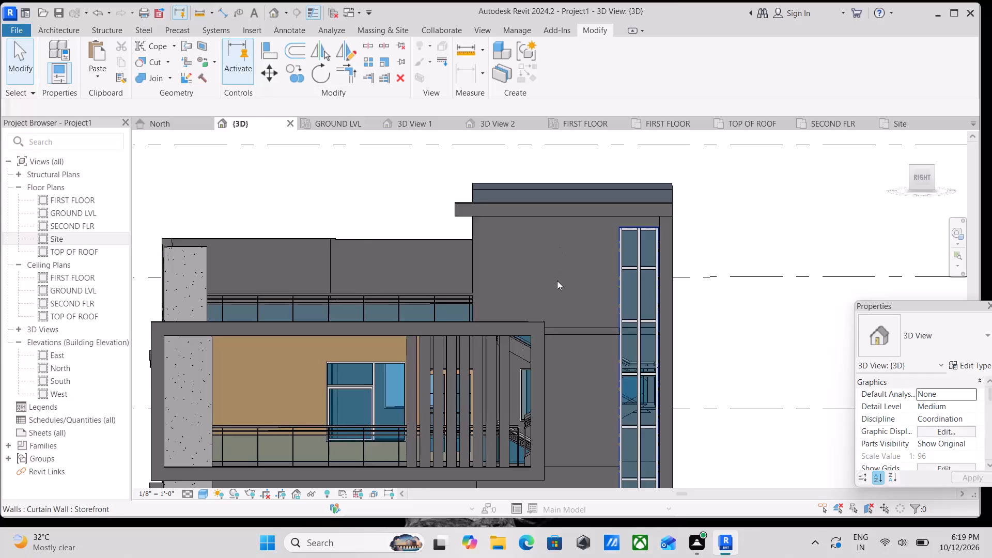
Examine the framed-balcony front facade and the adjoining side wall with its window shades from several 3D angles.
{"action": "scroll", "coordinate": [574, 277], "scroll_direction": "down", "scroll_amount": 4}
{"action": "scroll", "coordinate": [571, 327], "scroll_direction": "up", "scroll_amount": 2}
{"action": "scroll", "coordinate": [557, 385], "scroll_direction": "up", "scroll_amount": 2}
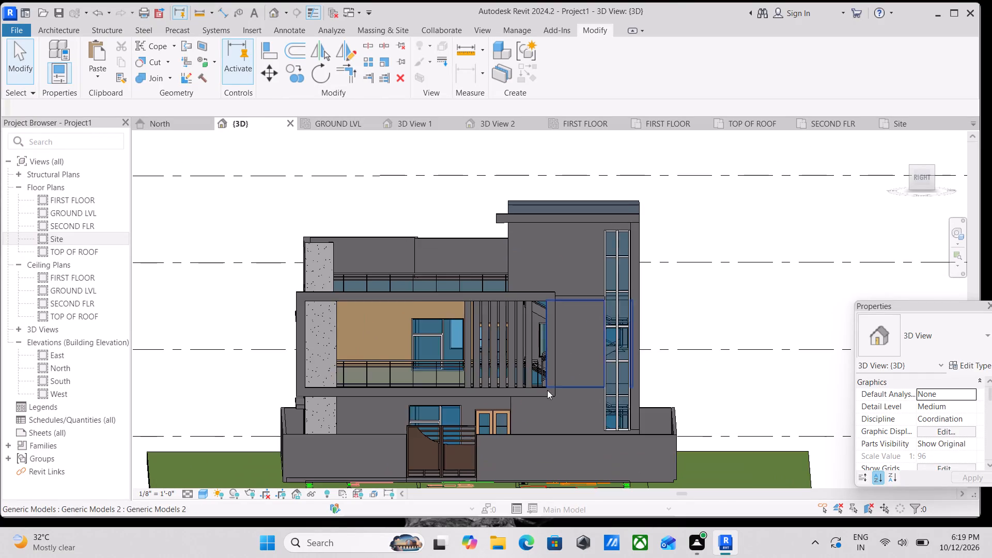
{"action": "key", "text": "Escape"}
{"action": "scroll", "coordinate": [530, 377], "scroll_direction": "down", "scroll_amount": 4}
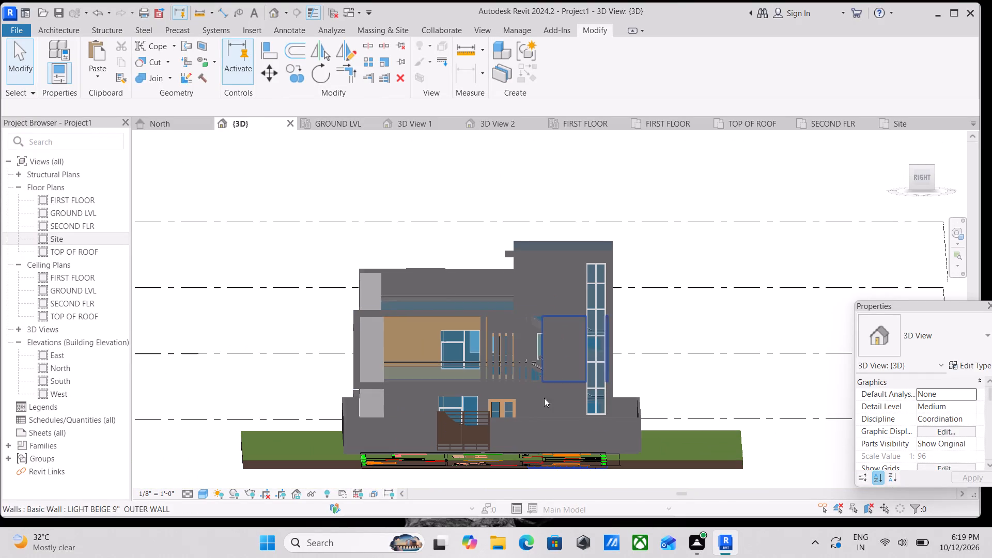
{"action": "middle_click_drag", "start_coordinate": [495, 404], "coordinate": [586, 437], "text": "shift"}
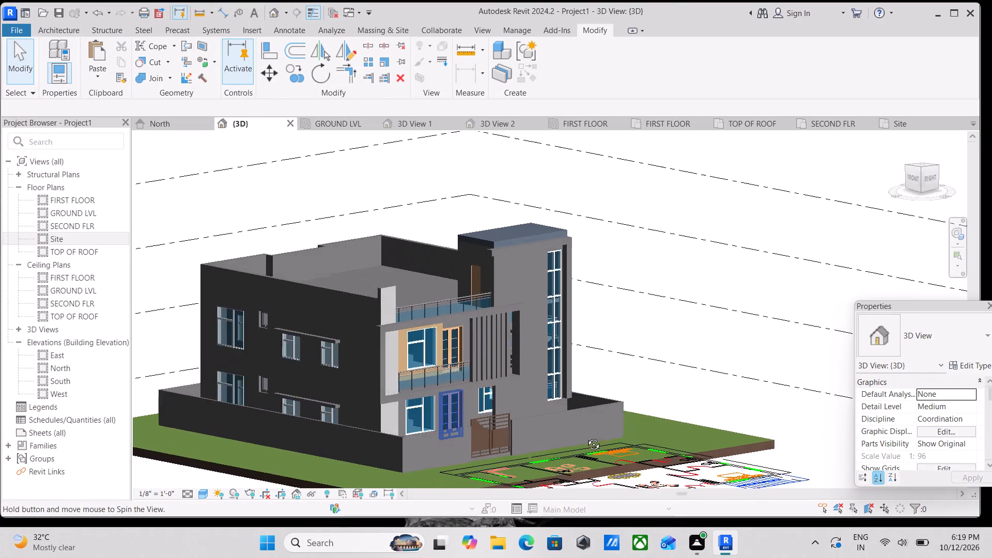
{"action": "middle_click_drag", "start_coordinate": [586, 437], "coordinate": [616, 406], "text": "shift"}
{"action": "middle_click_drag", "start_coordinate": [477, 365], "coordinate": [507, 399], "text": "shift"}
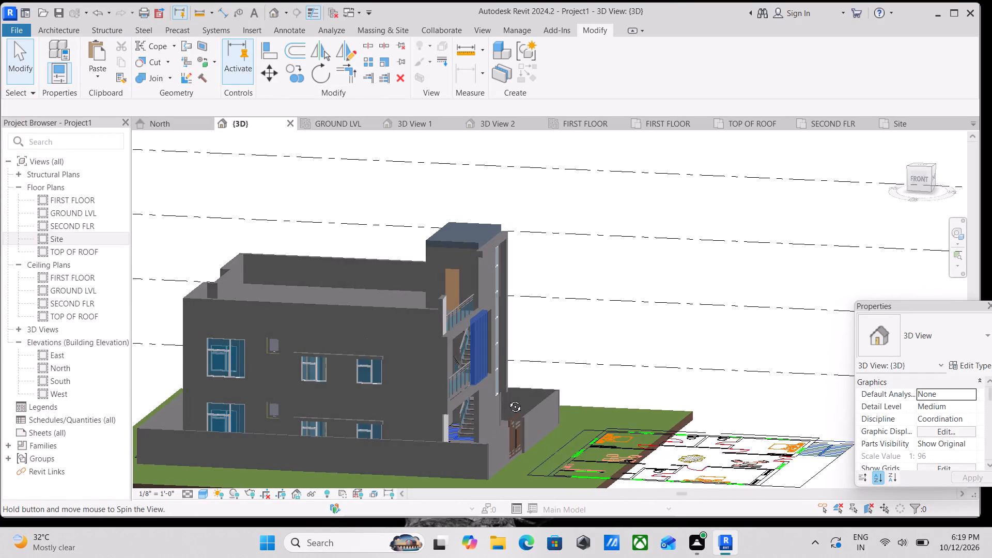
{"action": "middle_click_drag", "start_coordinate": [507, 399], "coordinate": [461, 428], "text": "shift"}
{"action": "scroll", "coordinate": [437, 405], "scroll_direction": "down", "scroll_amount": 1}
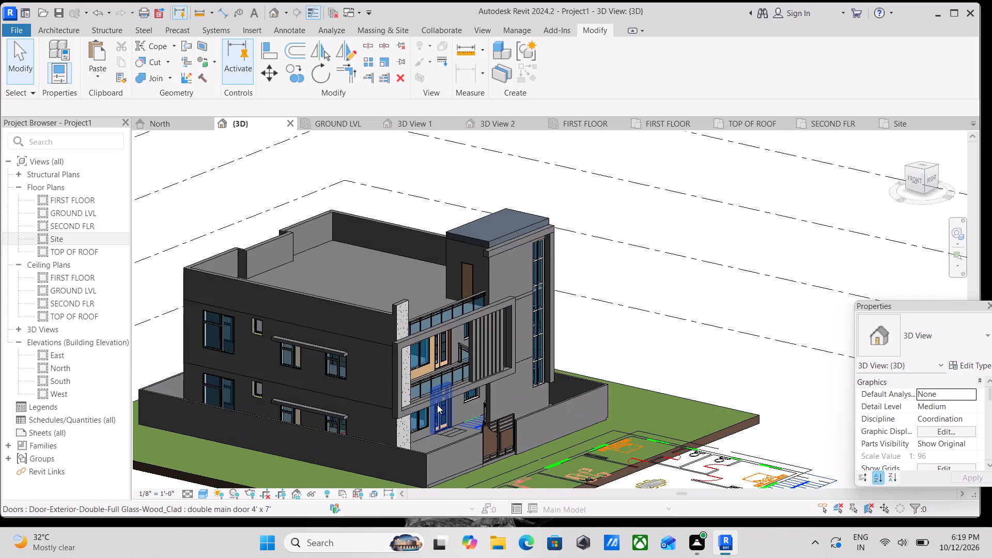
{"action": "scroll", "coordinate": [482, 422], "scroll_direction": "down", "scroll_amount": 1}
{"action": "middle_click_drag", "start_coordinate": [482, 415], "coordinate": [503, 332]}
{"action": "scroll", "coordinate": [404, 344], "scroll_direction": "up", "scroll_amount": 4}
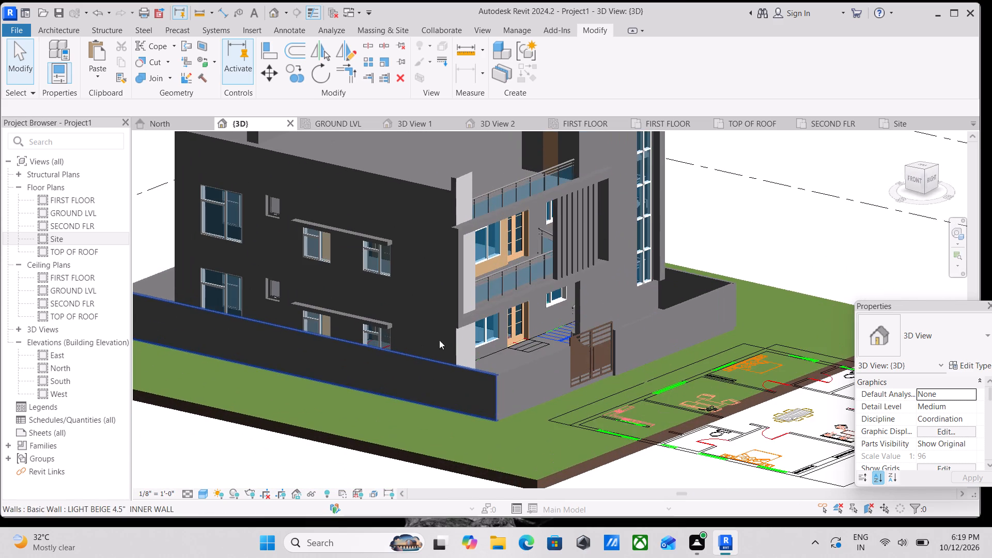
{"action": "scroll", "coordinate": [488, 359], "scroll_direction": "up", "scroll_amount": 3}
{"action": "scroll", "coordinate": [536, 324], "scroll_direction": "down", "scroll_amount": 2}
{"action": "middle_click_drag", "start_coordinate": [536, 323], "coordinate": [513, 355]}
{"action": "scroll", "coordinate": [520, 331], "scroll_direction": "down", "scroll_amount": 2}
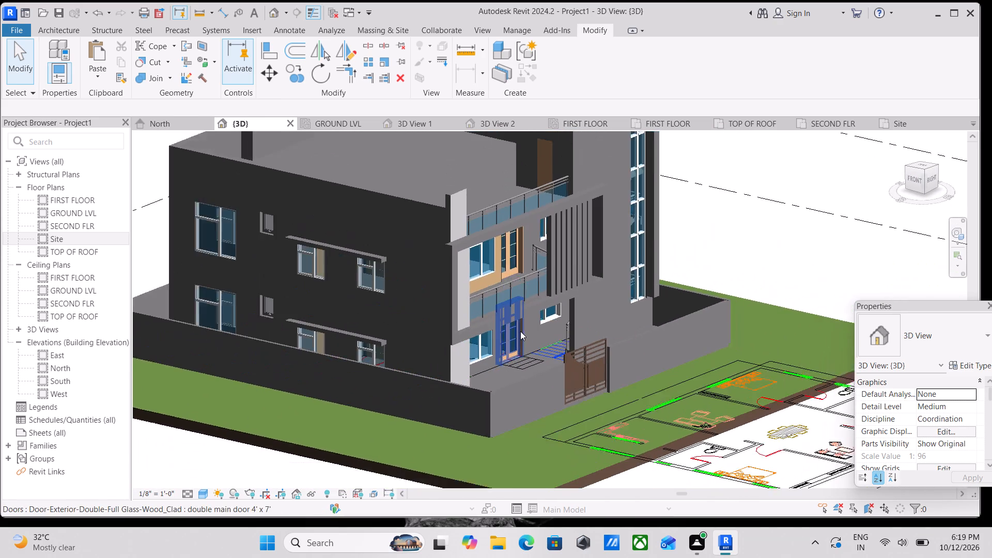
{"action": "middle_click_drag", "start_coordinate": [520, 331], "coordinate": [536, 364]}
{"action": "scroll", "coordinate": [523, 338], "scroll_direction": "down", "scroll_amount": 1}
{"action": "scroll", "coordinate": [536, 364], "scroll_direction": "up", "scroll_amount": 3}
{"action": "scroll", "coordinate": [537, 364], "scroll_direction": "down", "scroll_amount": 2}
{"action": "middle_click_drag", "start_coordinate": [537, 364], "coordinate": [571, 357]}
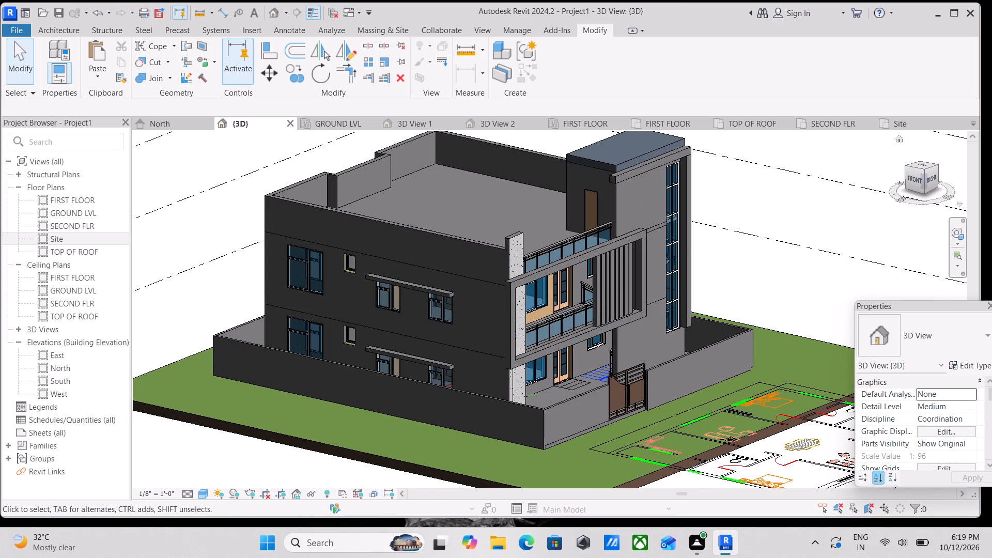
Inspect the balcony, gate and stair-tower facade straight on in the RIGHT orientation of the 3D view.
{"action": "left_click", "coordinate": [929, 184]}
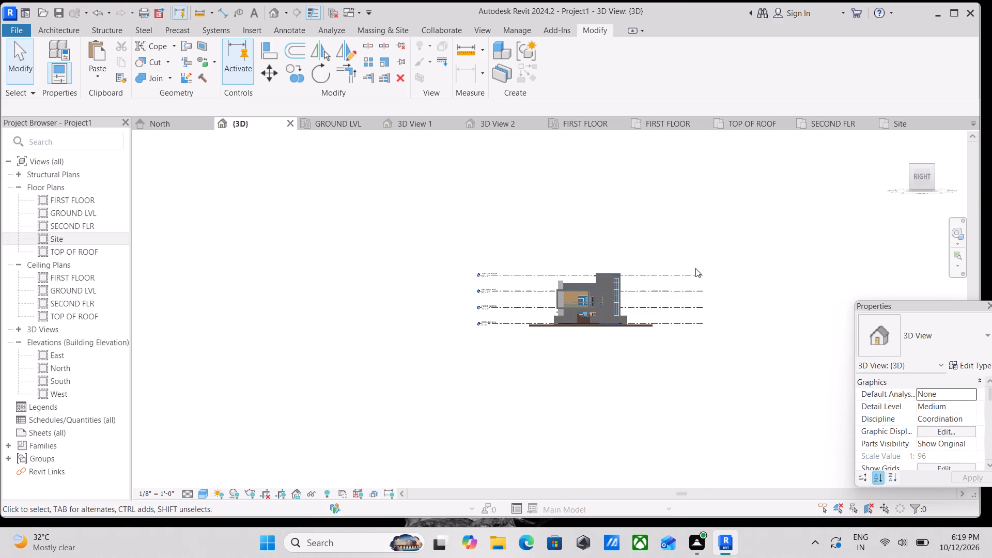
{"action": "scroll", "coordinate": [558, 300], "scroll_direction": "up", "scroll_amount": 9}
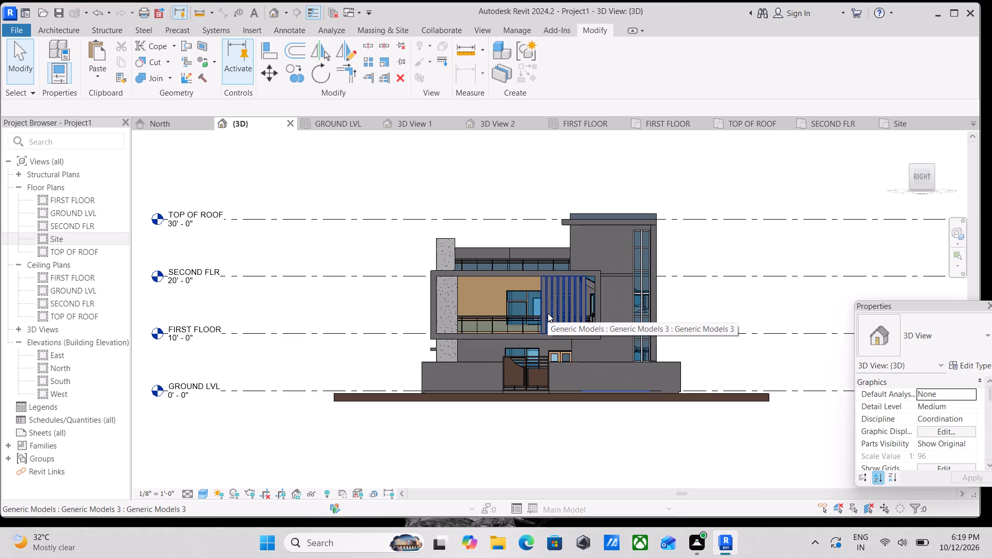
{"action": "scroll", "coordinate": [556, 306], "scroll_direction": "up", "scroll_amount": 3}
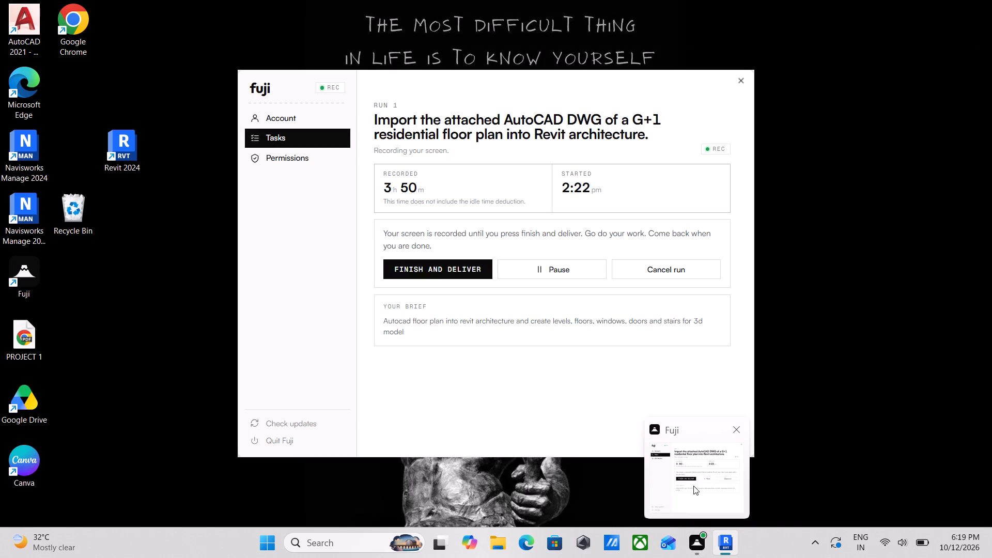
{"action": "scroll", "coordinate": [714, 252], "scroll_direction": "down", "scroll_amount": 2}
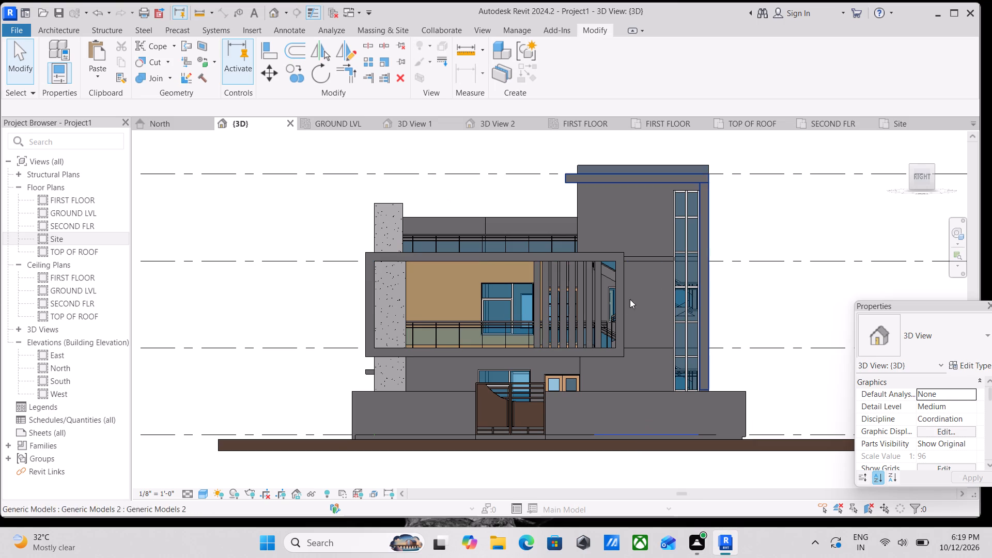
{"action": "scroll", "coordinate": [469, 303], "scroll_direction": "down", "scroll_amount": 2}
{"action": "middle_click_drag", "start_coordinate": [478, 321], "coordinate": [488, 333], "text": "shift"}
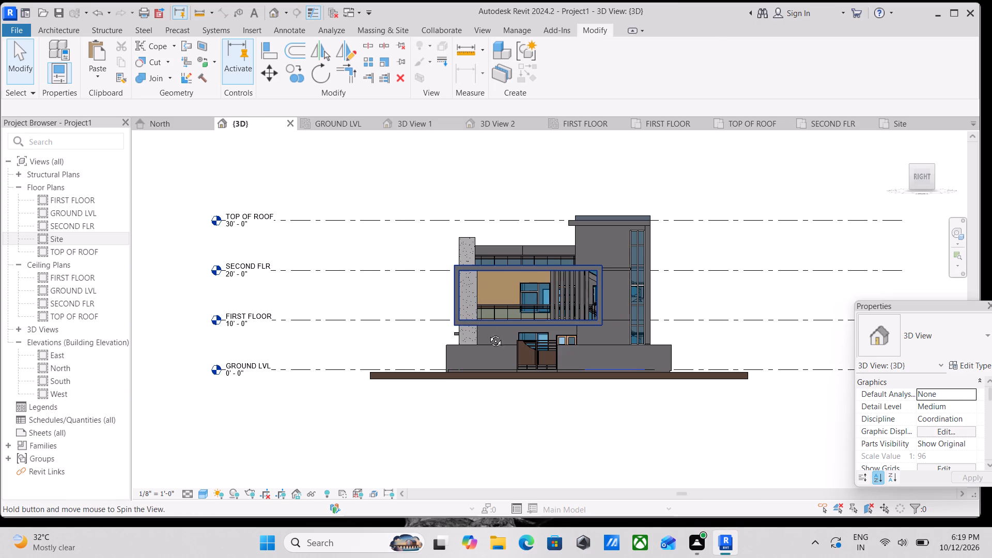
Examine the windows and shades on the side facade facing FRONT, including its corner with the rear wall.
{"action": "middle_click_drag", "start_coordinate": [488, 333], "coordinate": [577, 423], "text": "shift"}
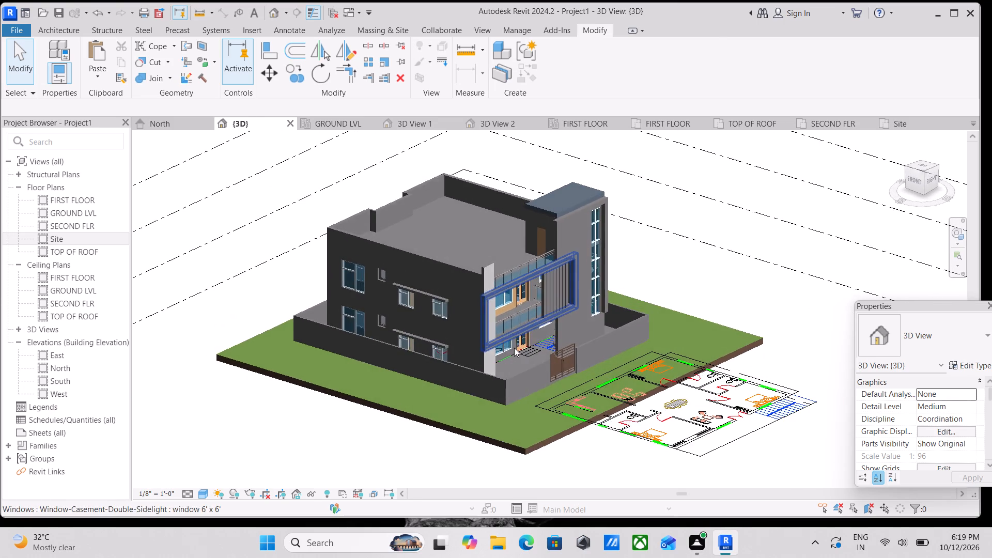
{"action": "middle_click_drag", "start_coordinate": [514, 347], "coordinate": [610, 374], "text": "shift"}
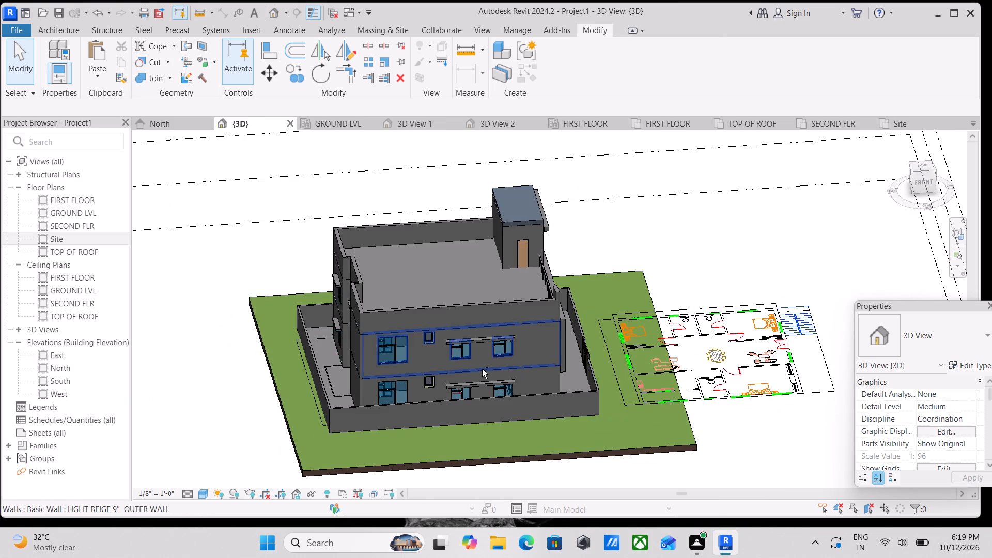
{"action": "middle_click_drag", "start_coordinate": [482, 368], "coordinate": [519, 341], "text": "shift"}
{"action": "scroll", "coordinate": [501, 357], "scroll_direction": "up", "scroll_amount": 3}
{"action": "scroll", "coordinate": [458, 348], "scroll_direction": "up", "scroll_amount": 3}
{"action": "middle_click_drag", "start_coordinate": [452, 346], "coordinate": [446, 305]}
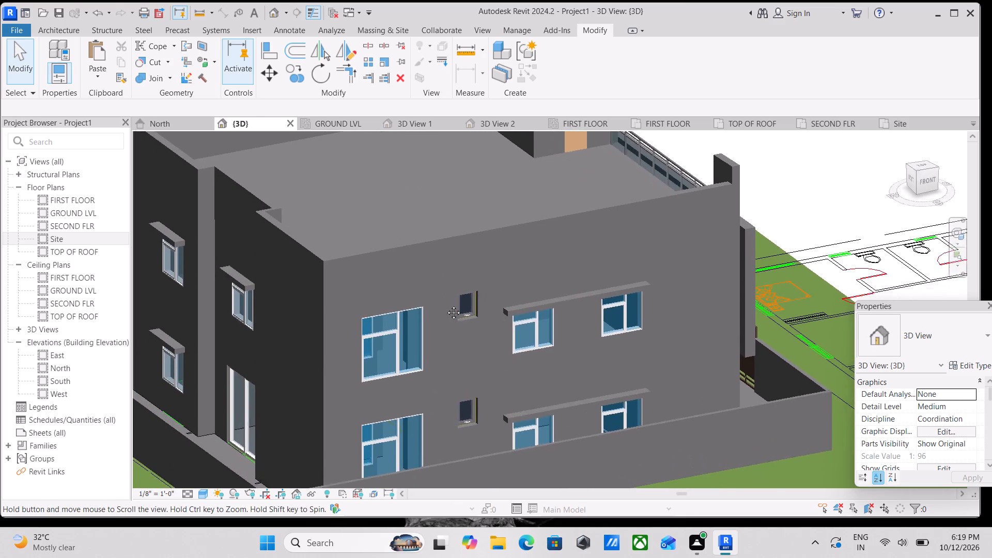
{"action": "middle_click_drag", "start_coordinate": [446, 305], "coordinate": [445, 279]}
{"action": "scroll", "coordinate": [398, 312], "scroll_direction": "up", "scroll_amount": 3}
{"action": "scroll", "coordinate": [467, 318], "scroll_direction": "down", "scroll_amount": 3}
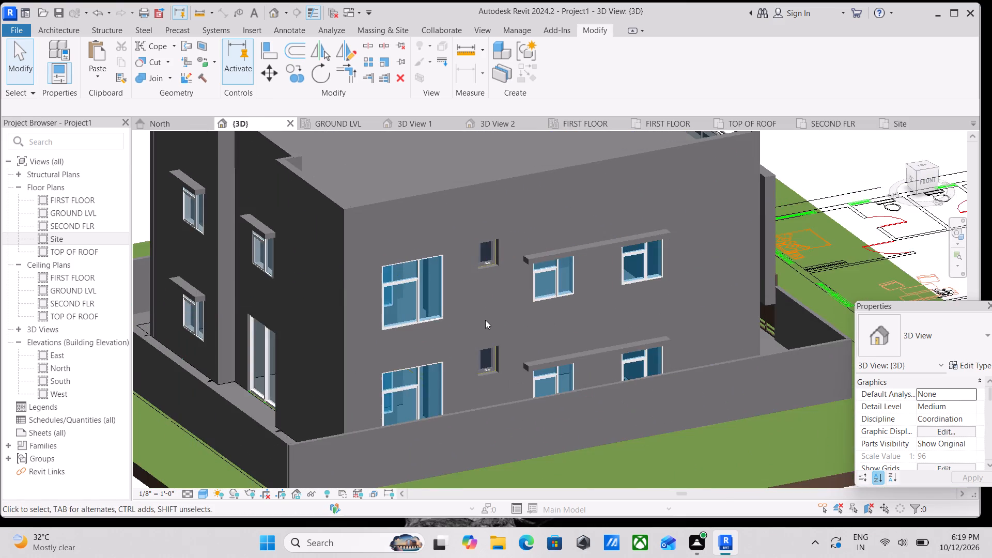
{"action": "scroll", "coordinate": [486, 319], "scroll_direction": "down", "scroll_amount": 3}
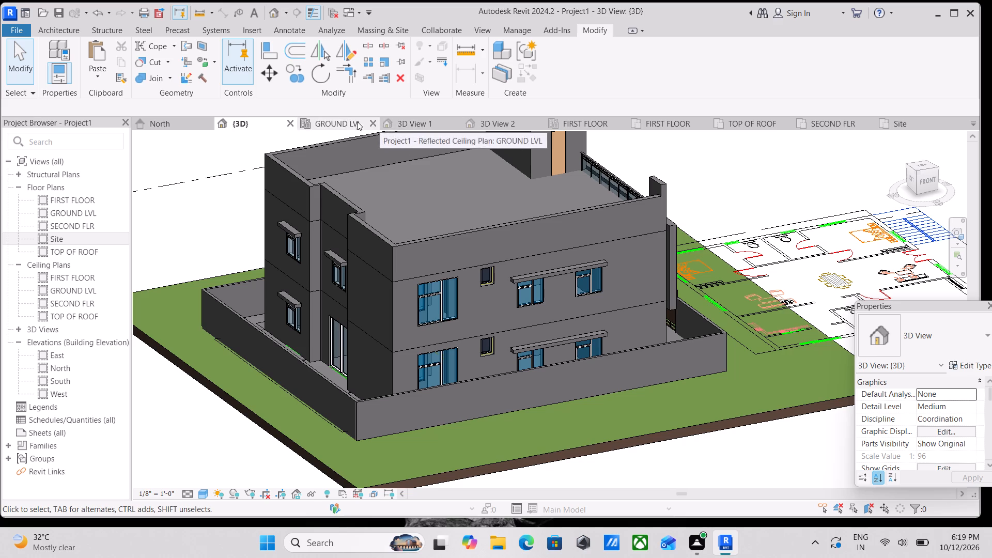
Review the FIRST FLOOR plan, examining the window shades around the bedrooms, the toilets and the overall room layout.
{"action": "left_click", "coordinate": [656, 125]}
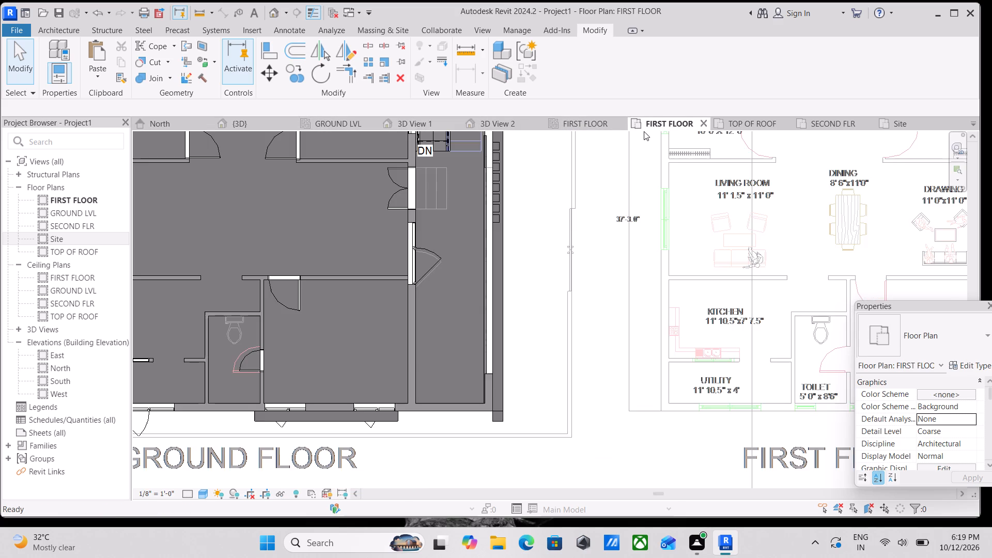
{"action": "scroll", "coordinate": [491, 198], "scroll_direction": "down", "scroll_amount": 7}
{"action": "middle_click_drag", "start_coordinate": [487, 202], "coordinate": [492, 206]}
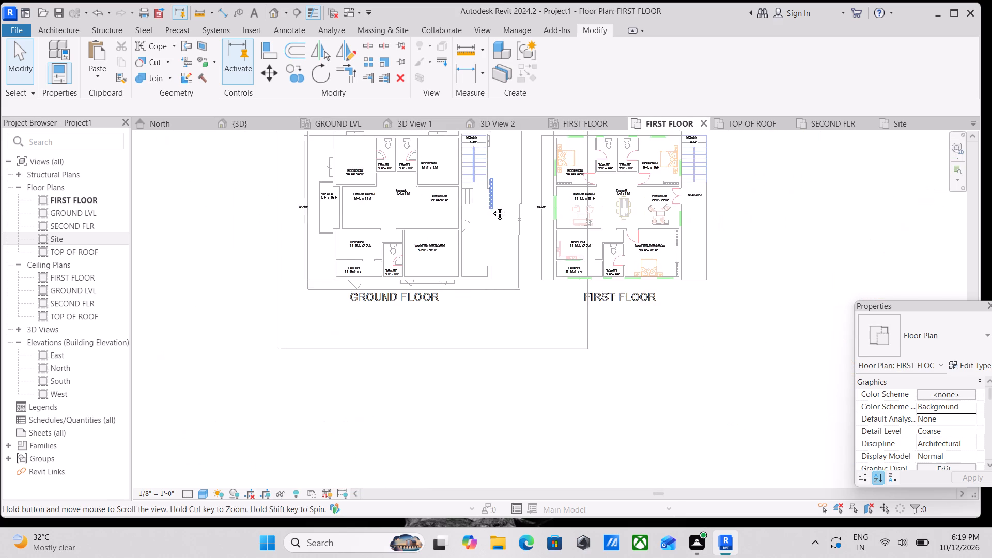
{"action": "middle_click_drag", "start_coordinate": [492, 206], "coordinate": [518, 223]}
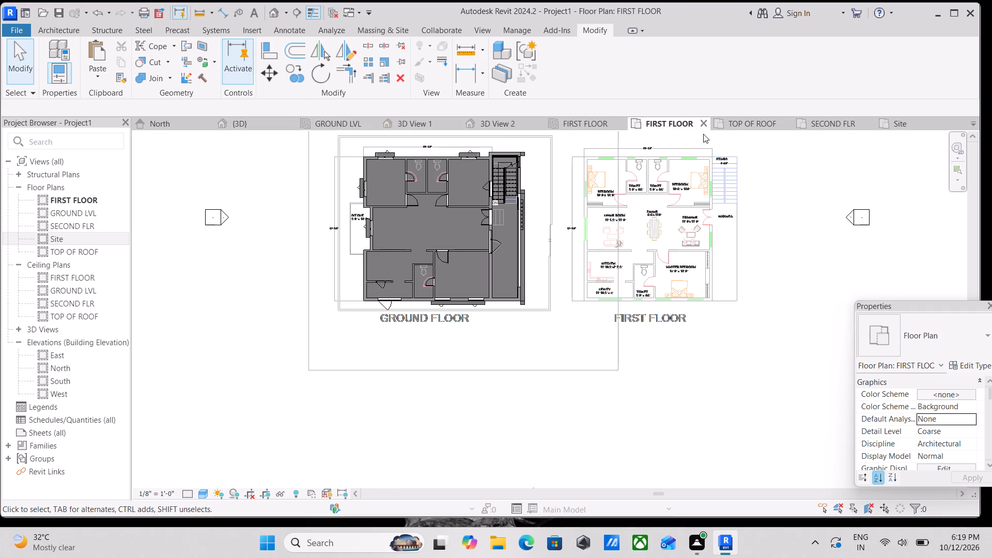
{"action": "scroll", "coordinate": [300, 156], "scroll_direction": "up", "scroll_amount": 4}
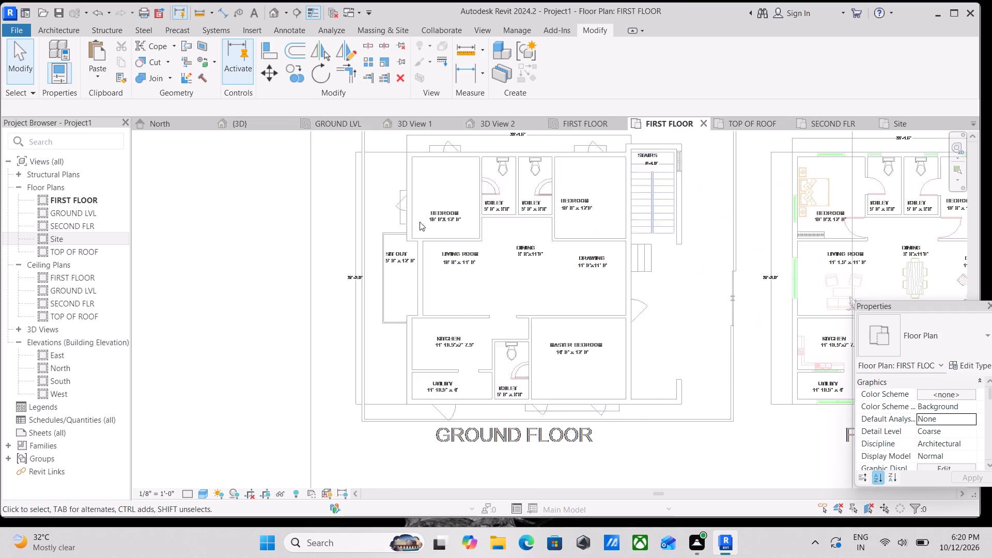
{"action": "scroll", "coordinate": [420, 221], "scroll_direction": "up", "scroll_amount": 7}
{"action": "middle_click_drag", "start_coordinate": [445, 165], "coordinate": [421, 190]}
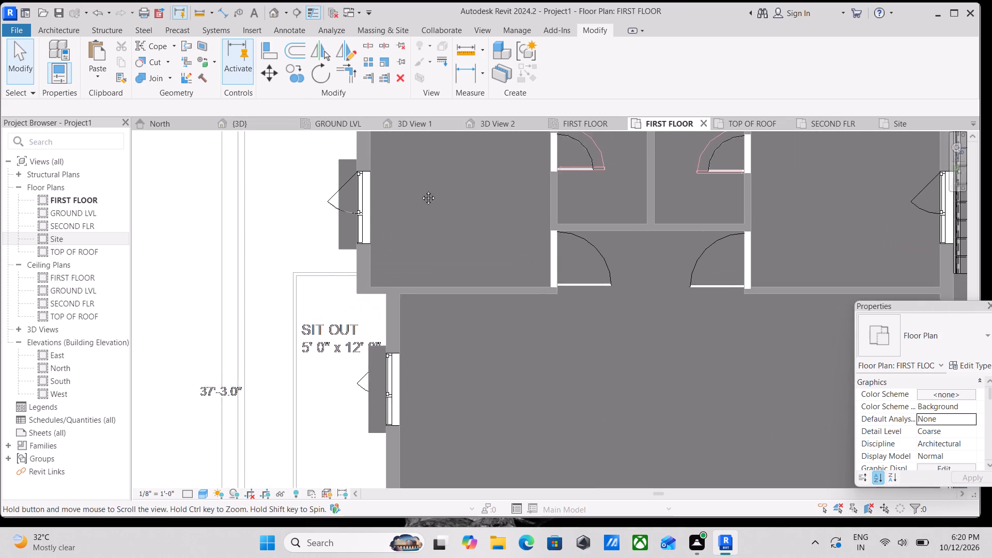
{"action": "middle_click_drag", "start_coordinate": [421, 190], "coordinate": [395, 251]}
{"action": "middle_click_drag", "start_coordinate": [402, 224], "coordinate": [382, 257]}
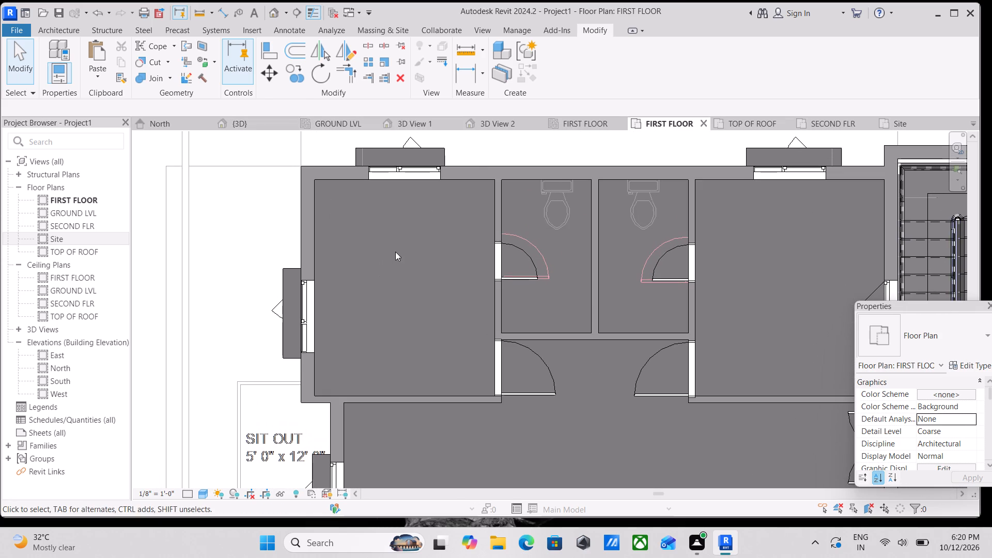
{"action": "scroll", "coordinate": [401, 250], "scroll_direction": "down", "scroll_amount": 2}
{"action": "middle_click_drag", "start_coordinate": [401, 250], "coordinate": [401, 238]}
{"action": "scroll", "coordinate": [401, 238], "scroll_direction": "down", "scroll_amount": 3}
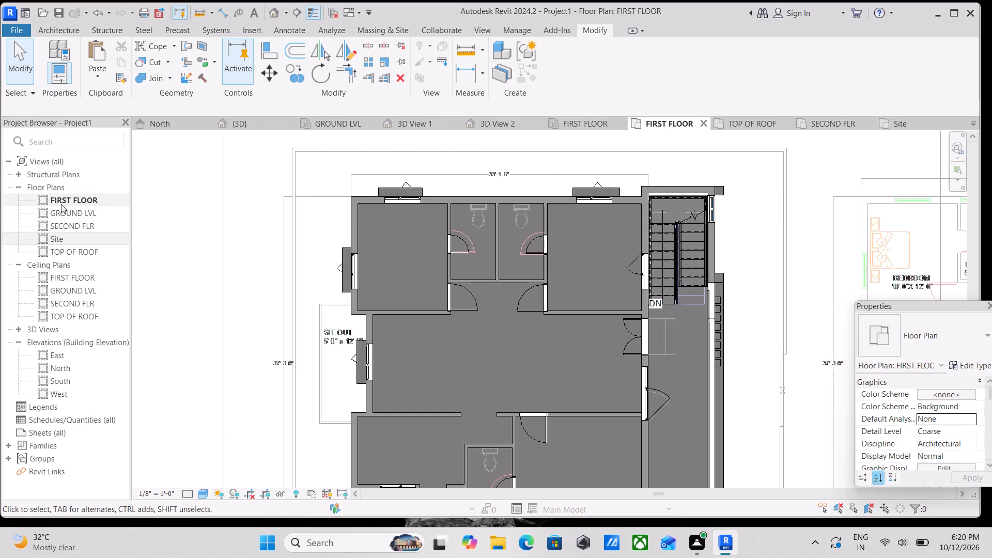
Open the GROUND LVL floor plan and frame the ground-floor rooms.
{"action": "double_click", "coordinate": [41, 213]}
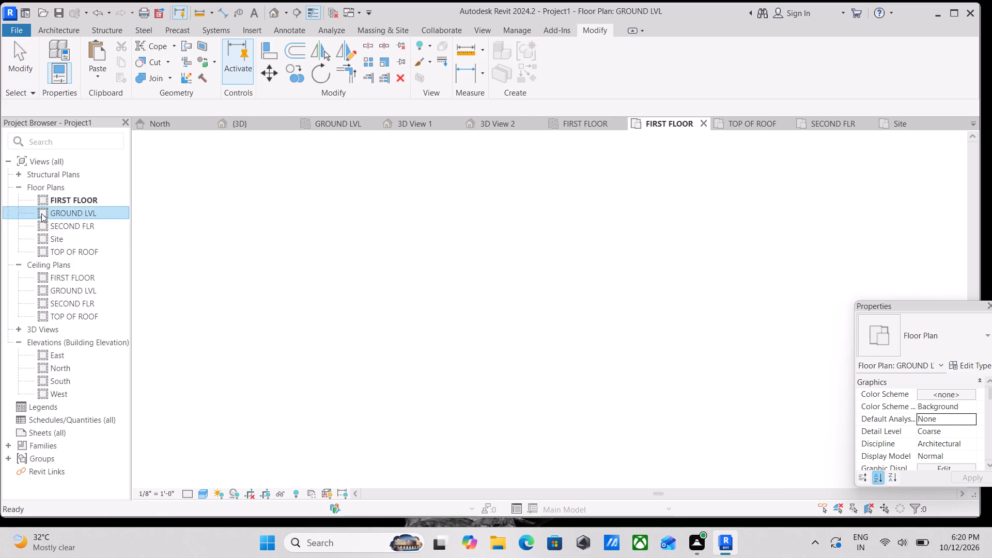
{"action": "scroll", "coordinate": [244, 273], "scroll_direction": "down", "scroll_amount": 3}
{"action": "scroll", "coordinate": [307, 291], "scroll_direction": "down", "scroll_amount": 2}
{"action": "middle_click_drag", "start_coordinate": [307, 291], "coordinate": [314, 291]}
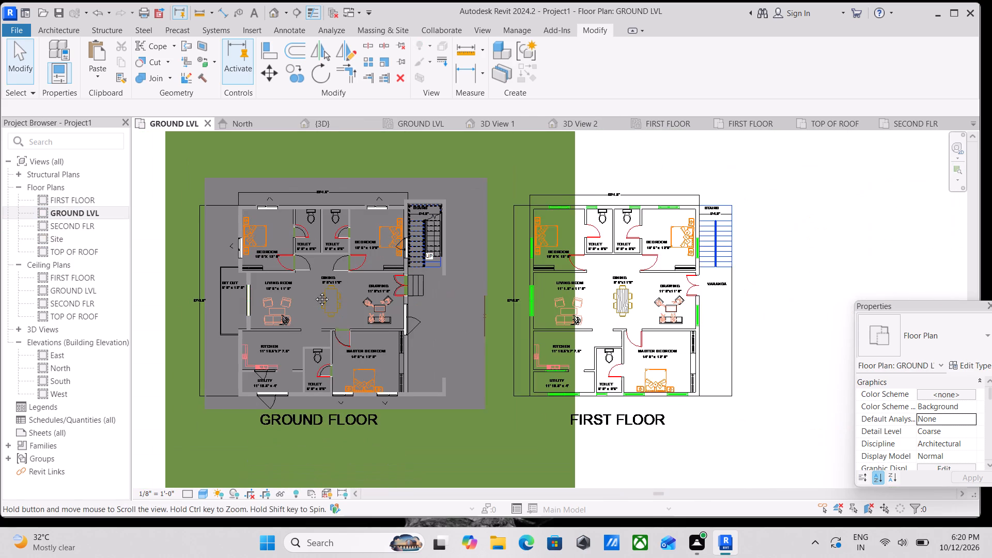
{"action": "middle_click_drag", "start_coordinate": [314, 291], "coordinate": [320, 291]}
{"action": "scroll", "coordinate": [368, 181], "scroll_direction": "up", "scroll_amount": 4}
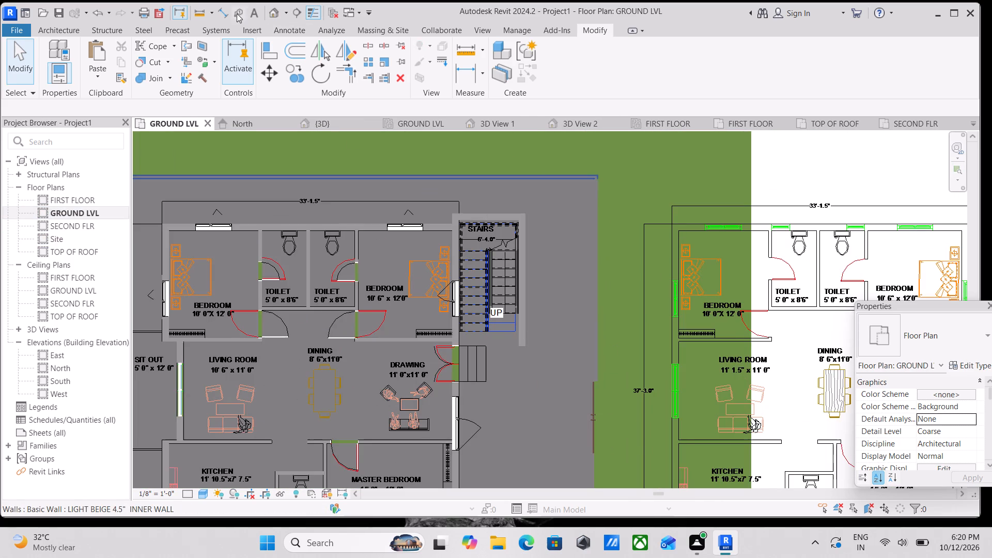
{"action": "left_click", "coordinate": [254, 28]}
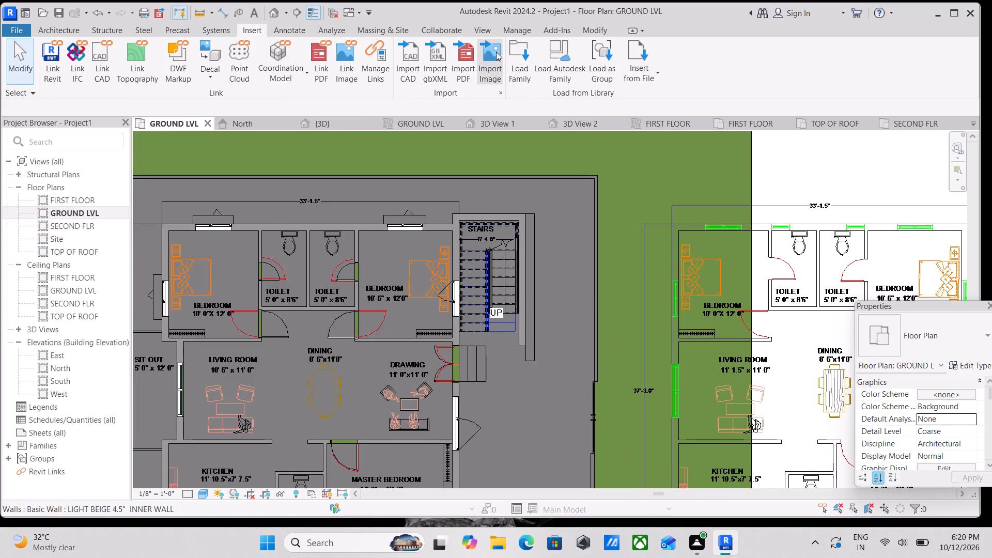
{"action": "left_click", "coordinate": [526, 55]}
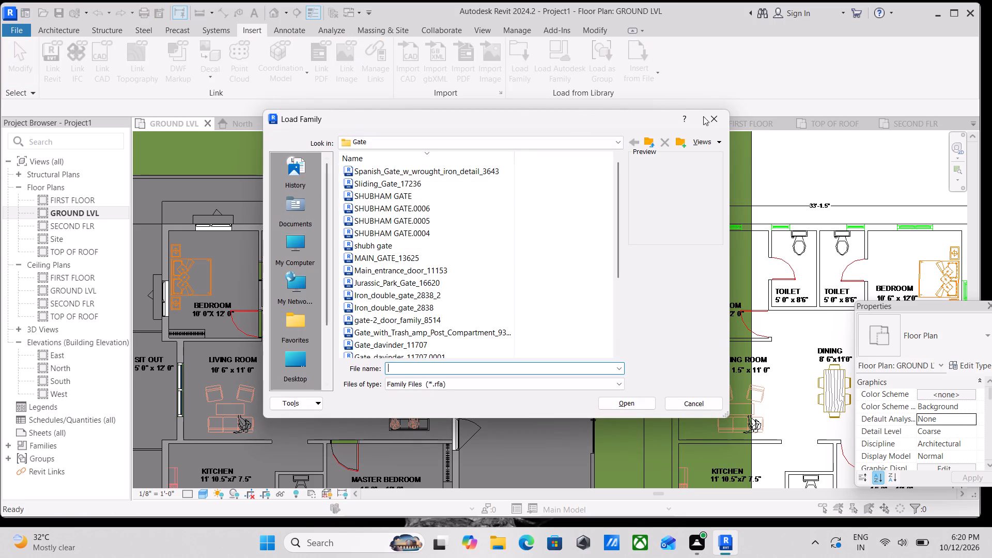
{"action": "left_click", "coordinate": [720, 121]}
Start loading a family into the project, look through the Gate folder's files and list the other folder locations.
{"action": "scroll", "coordinate": [327, 273], "scroll_direction": "down", "scroll_amount": 2}
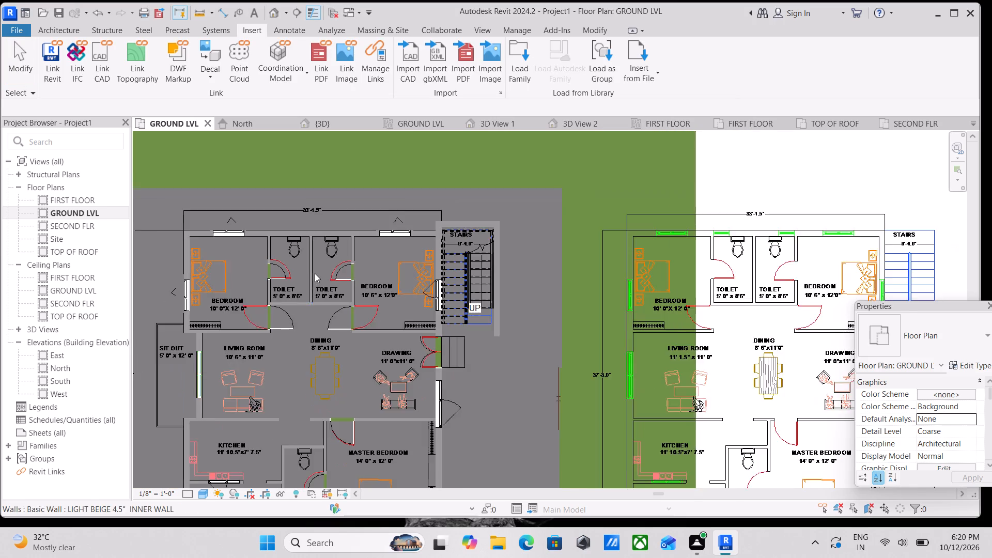
{"action": "middle_click_drag", "start_coordinate": [316, 273], "coordinate": [375, 271]}
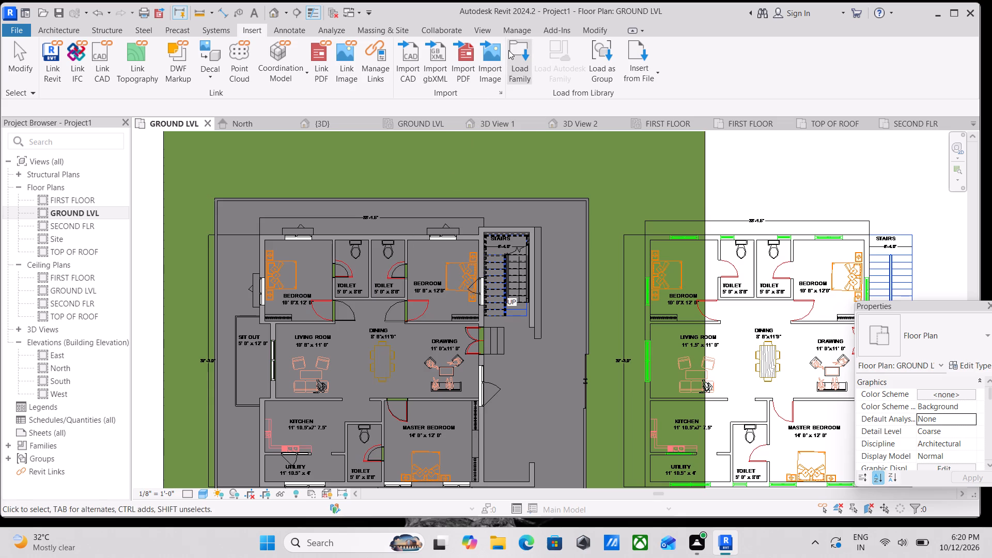
{"action": "left_click", "coordinate": [513, 44]}
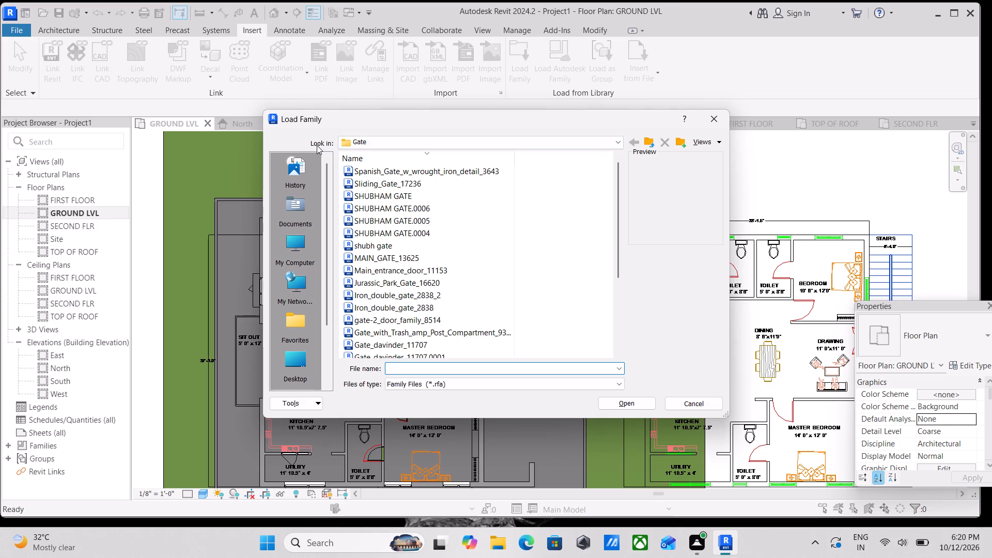
{"action": "scroll", "coordinate": [404, 285], "scroll_direction": "down", "scroll_amount": 3}
{"action": "scroll", "coordinate": [366, 216], "scroll_direction": "up", "scroll_amount": 2}
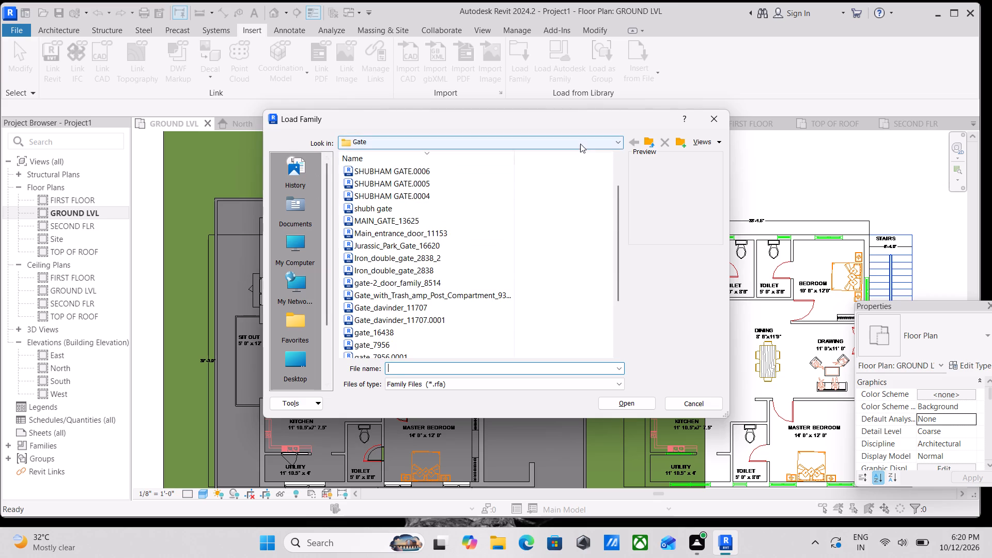
{"action": "left_click", "coordinate": [580, 144]}
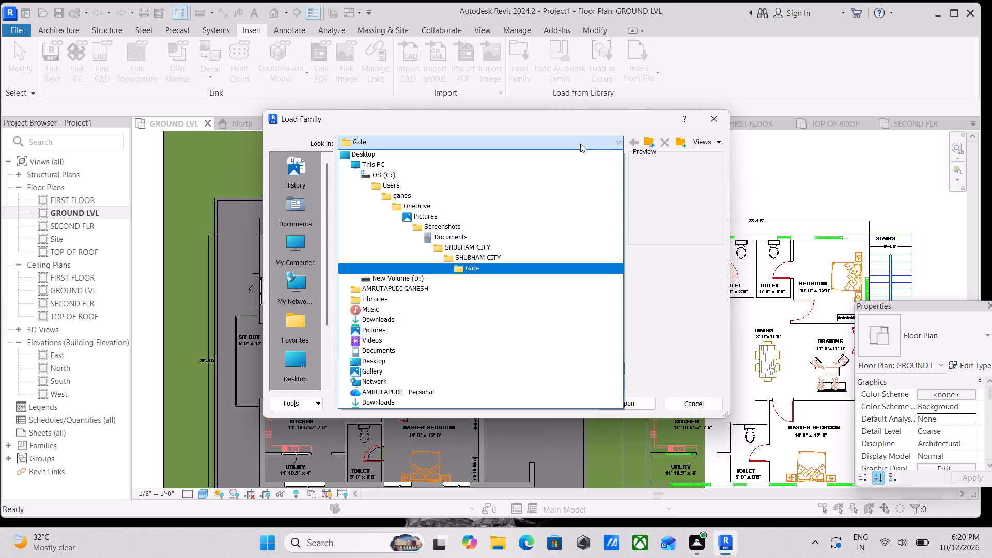
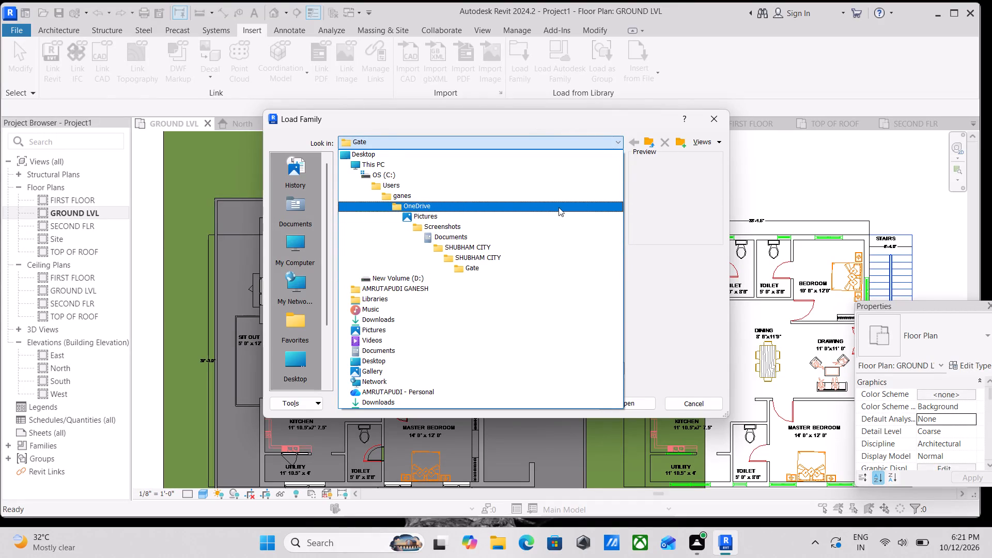
Switch the family location from the Gate folder to the beds folder inside SHUBHAM CITY.
{"action": "scroll", "coordinate": [658, 178], "scroll_direction": "down", "scroll_amount": 1}
{"action": "scroll", "coordinate": [557, 250], "scroll_direction": "down", "scroll_amount": 1}
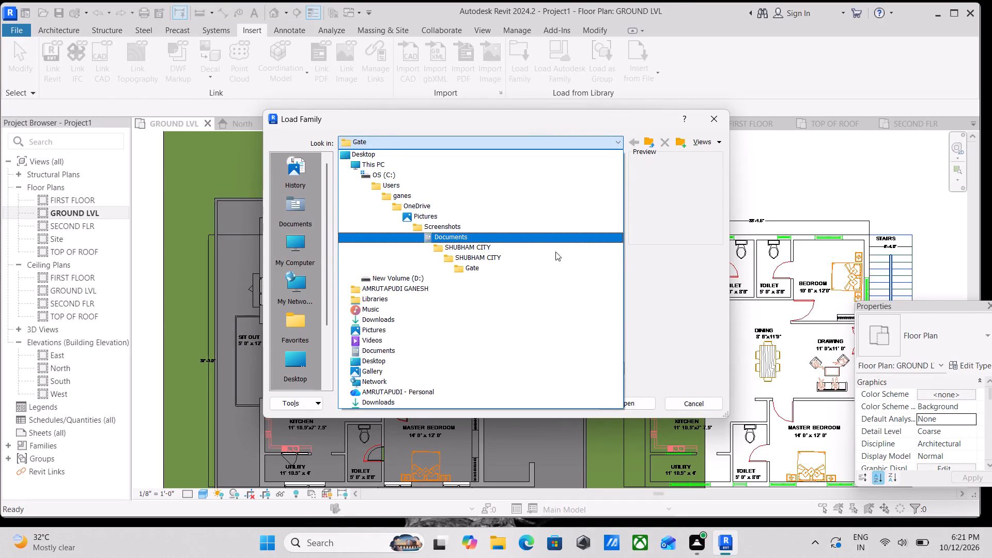
{"action": "scroll", "coordinate": [403, 267], "scroll_direction": "up", "scroll_amount": 3}
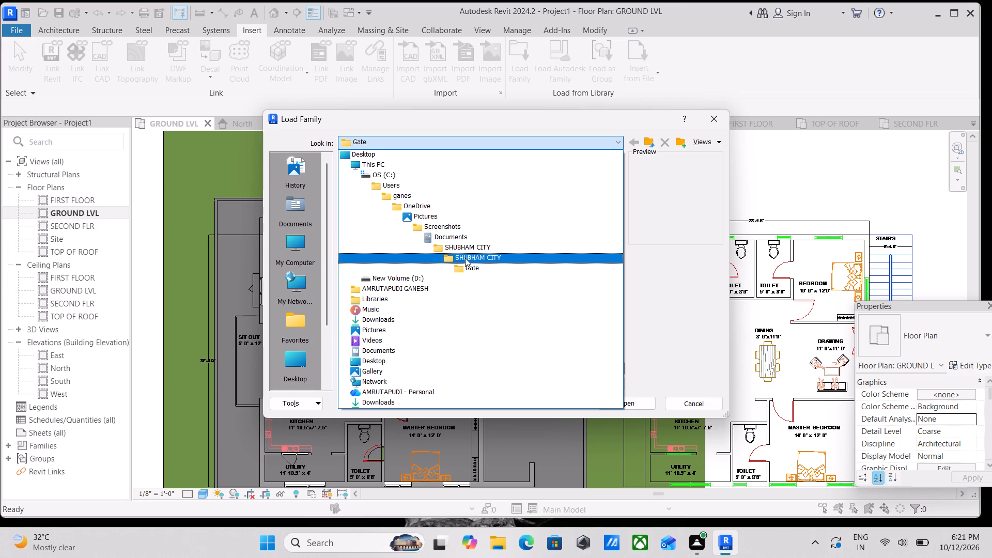
{"action": "double_click", "coordinate": [461, 257]}
{"action": "scroll", "coordinate": [387, 192], "scroll_direction": "down", "scroll_amount": 3}
{"action": "scroll", "coordinate": [379, 237], "scroll_direction": "down", "scroll_amount": 3}
{"action": "scroll", "coordinate": [381, 314], "scroll_direction": "down", "scroll_amount": 3}
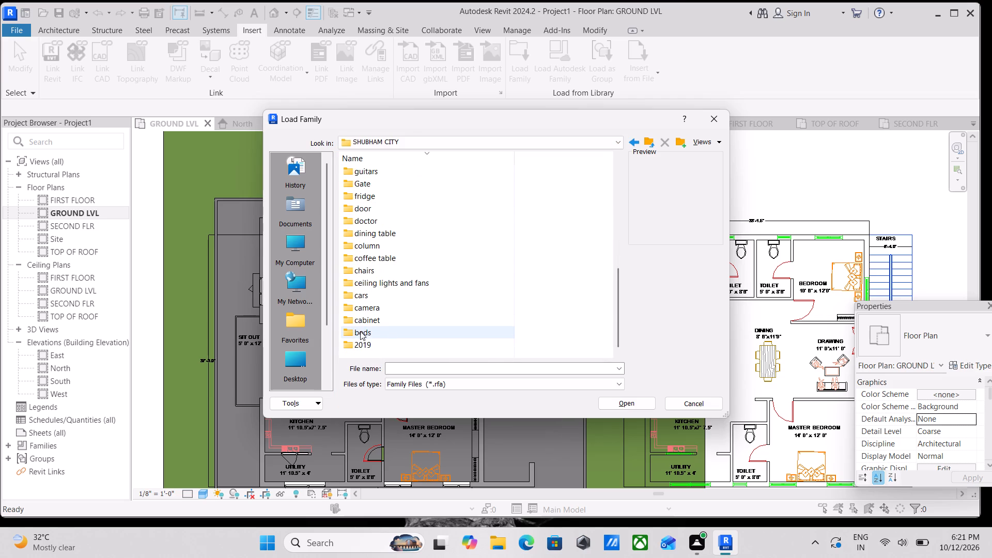
{"action": "double_click", "coordinate": [359, 333]}
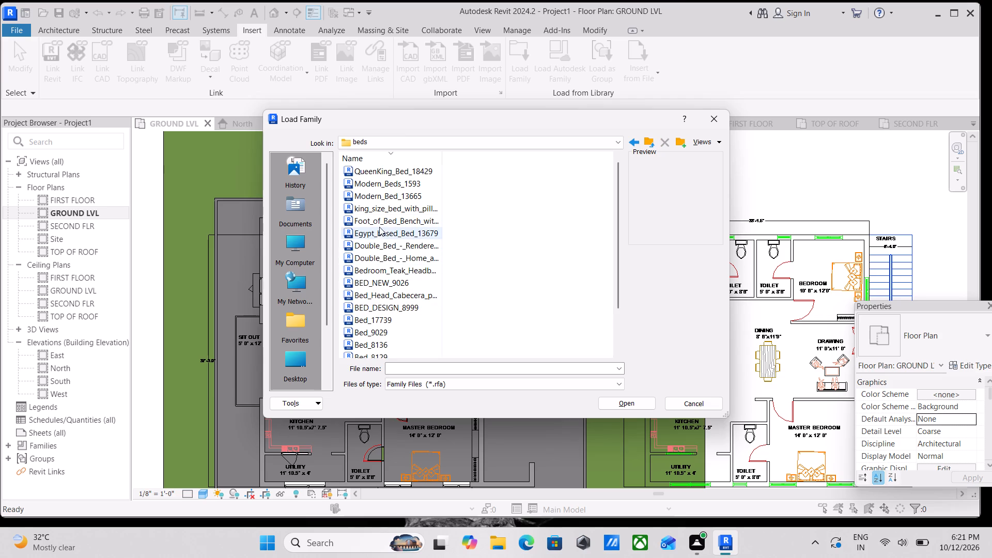
Compare the previews of the bed families and load Foot_of_Bed_Bench_with_Storage_10357 into the project.
{"action": "left_click", "coordinate": [379, 220]}
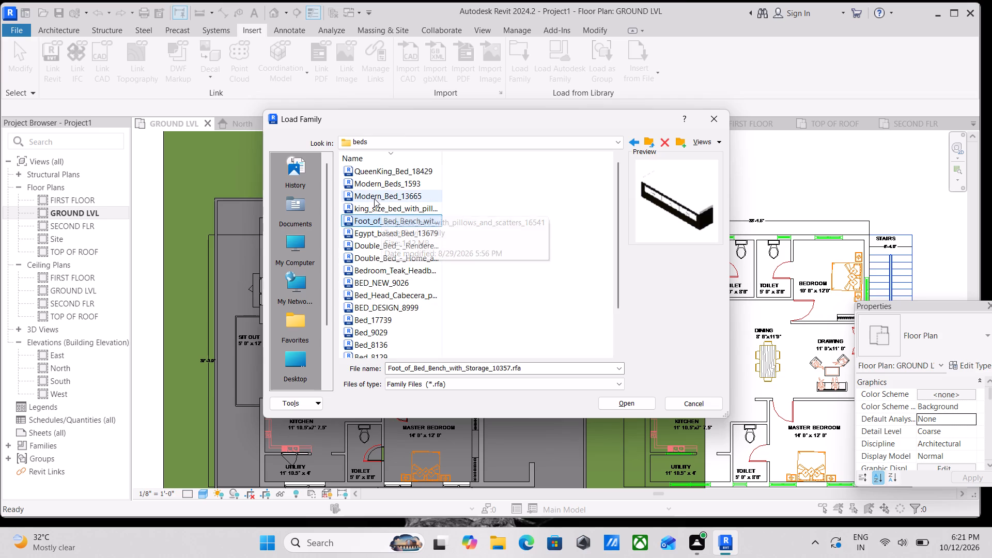
{"action": "left_click", "coordinate": [371, 209]}
{"action": "left_click", "coordinate": [375, 202]}
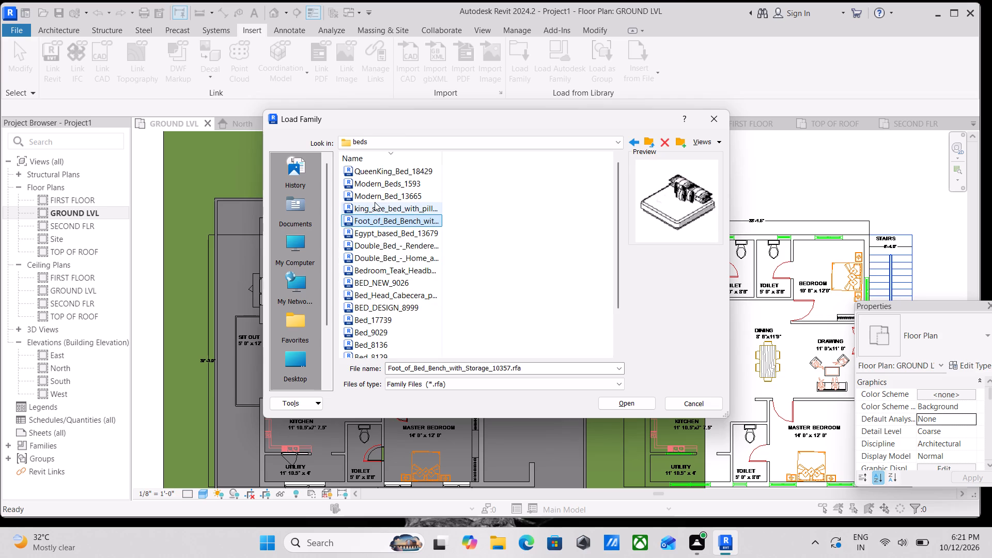
{"action": "left_click", "coordinate": [373, 191]}
{"action": "left_click", "coordinate": [374, 184]}
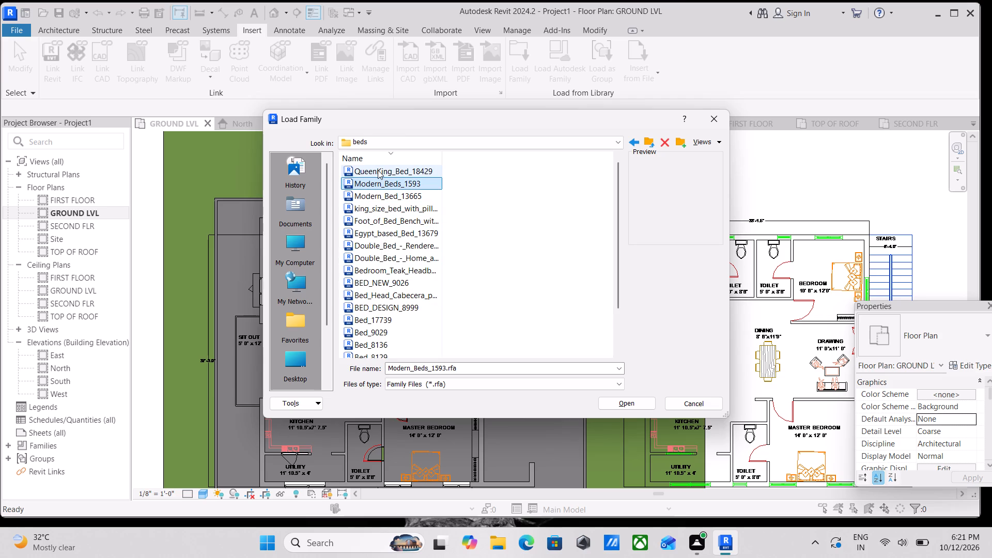
{"action": "left_click", "coordinate": [378, 170]}
{"action": "left_click", "coordinate": [381, 312]}
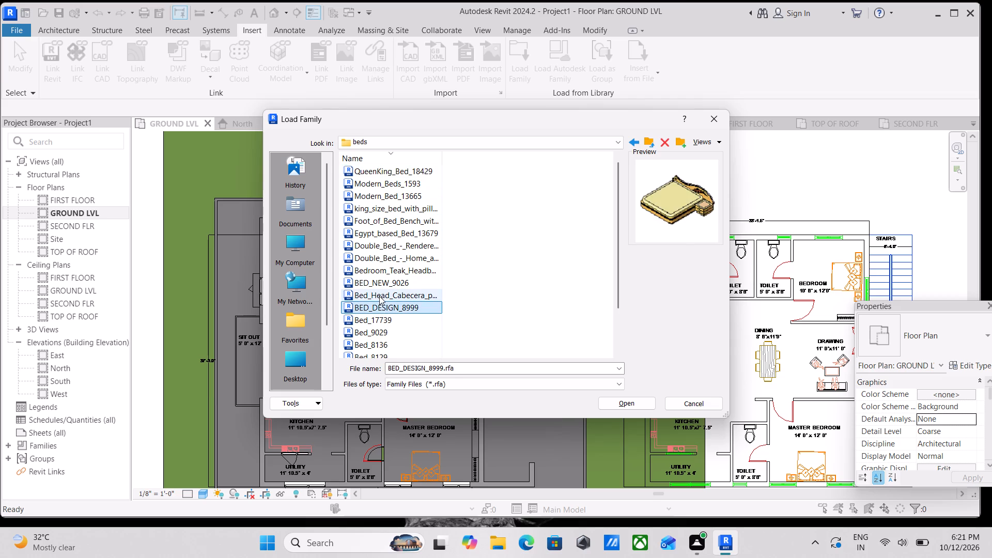
{"action": "left_click", "coordinate": [379, 296]}
{"action": "left_click", "coordinate": [379, 280]}
{"action": "left_click", "coordinate": [380, 270]}
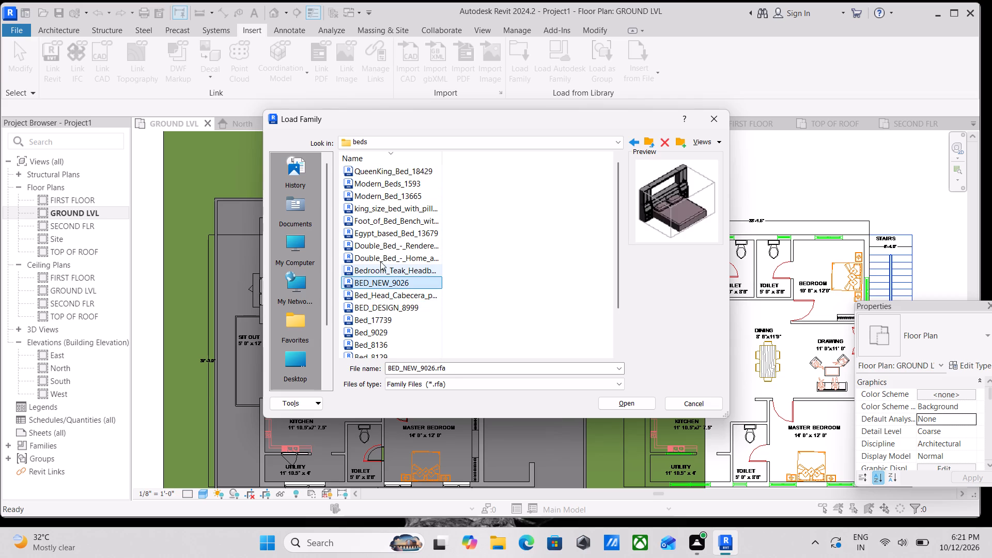
{"action": "left_click", "coordinate": [380, 257]}
{"action": "left_click", "coordinate": [380, 249]}
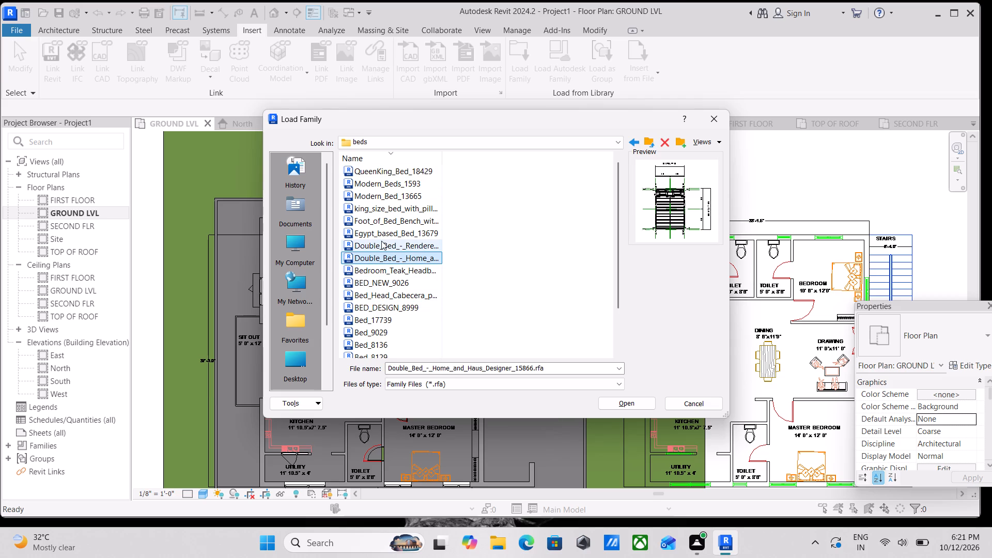
{"action": "left_click", "coordinate": [384, 234]}
{"action": "left_click", "coordinate": [385, 222]}
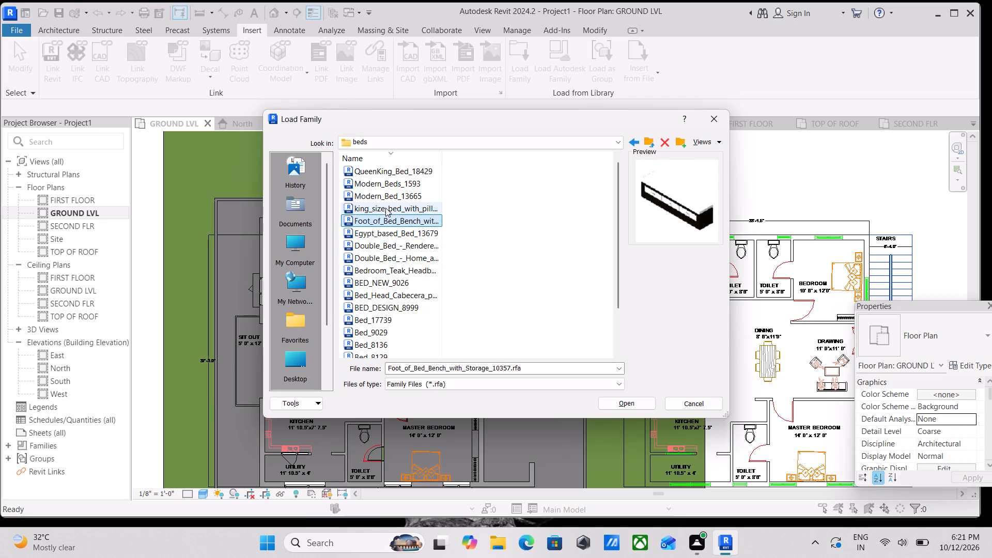
{"action": "left_click", "coordinate": [628, 402]}
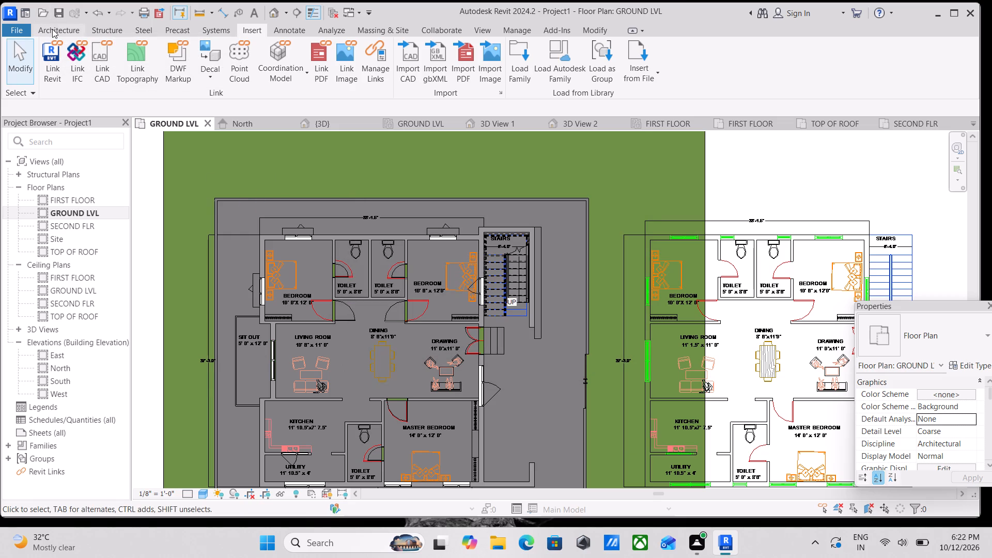
Start placing a component on the ground level and load the QueenKing_Bed_18429 family for it.
{"action": "left_click", "coordinate": [52, 29]}
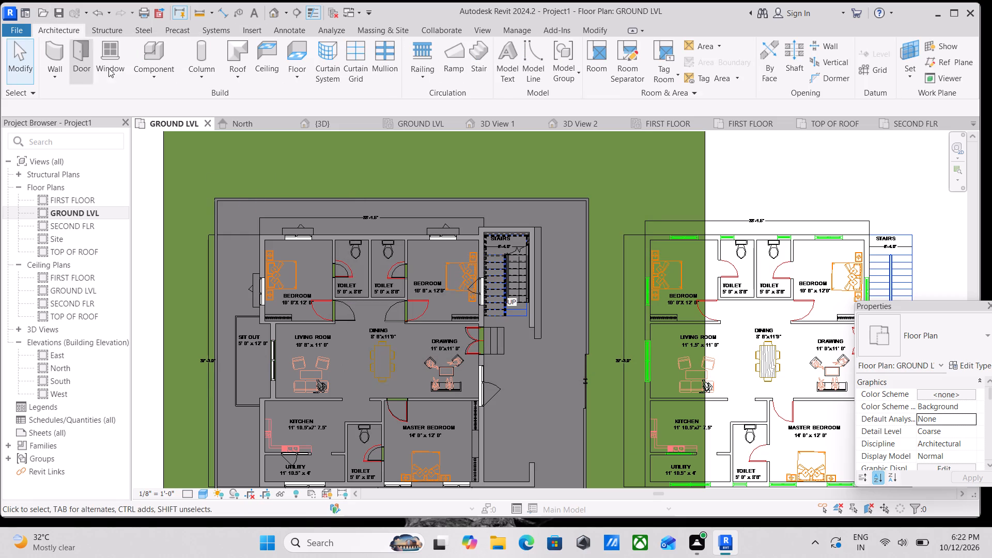
{"action": "left_click", "coordinate": [162, 75]}
{"action": "left_click", "coordinate": [151, 100]}
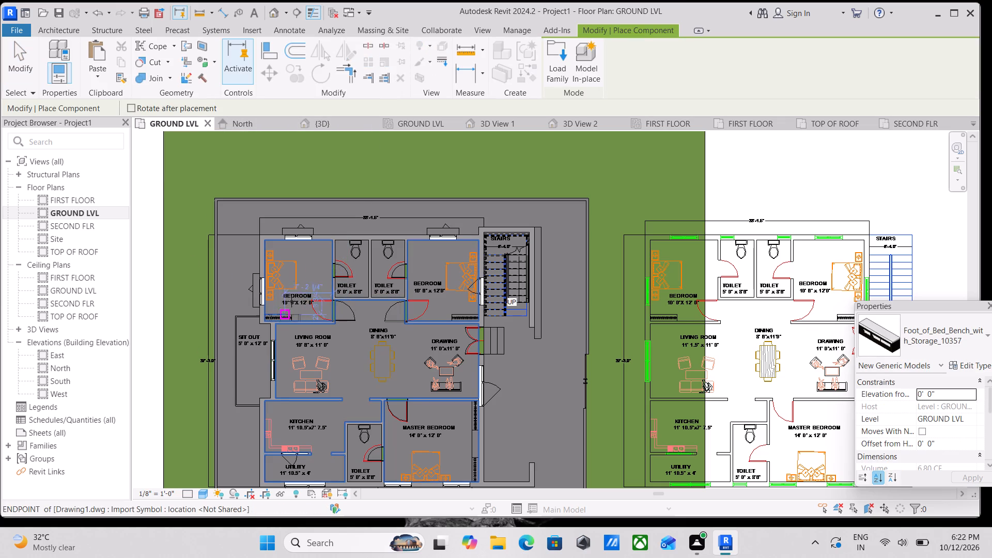
{"action": "scroll", "coordinate": [296, 288], "scroll_direction": "up", "scroll_amount": 3}
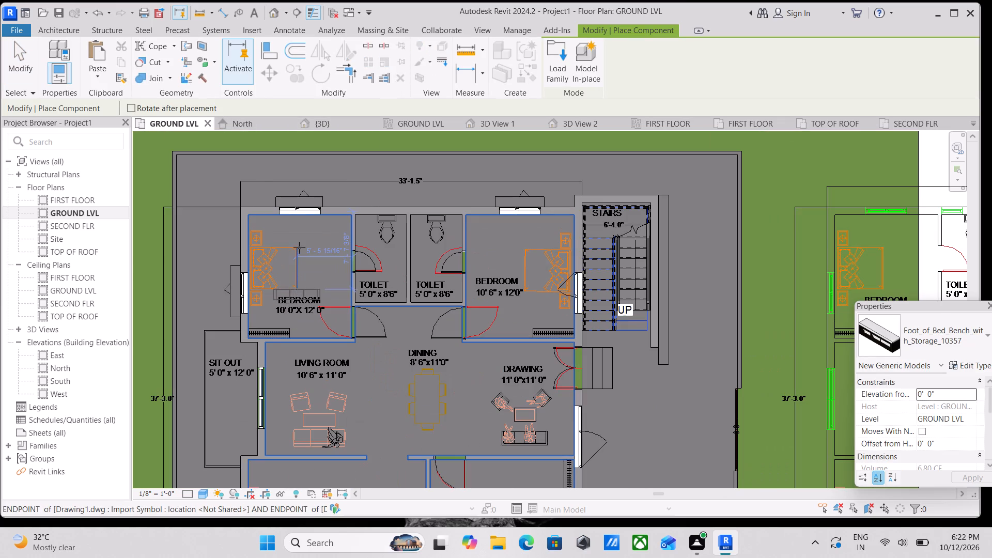
{"action": "left_click", "coordinate": [561, 67]}
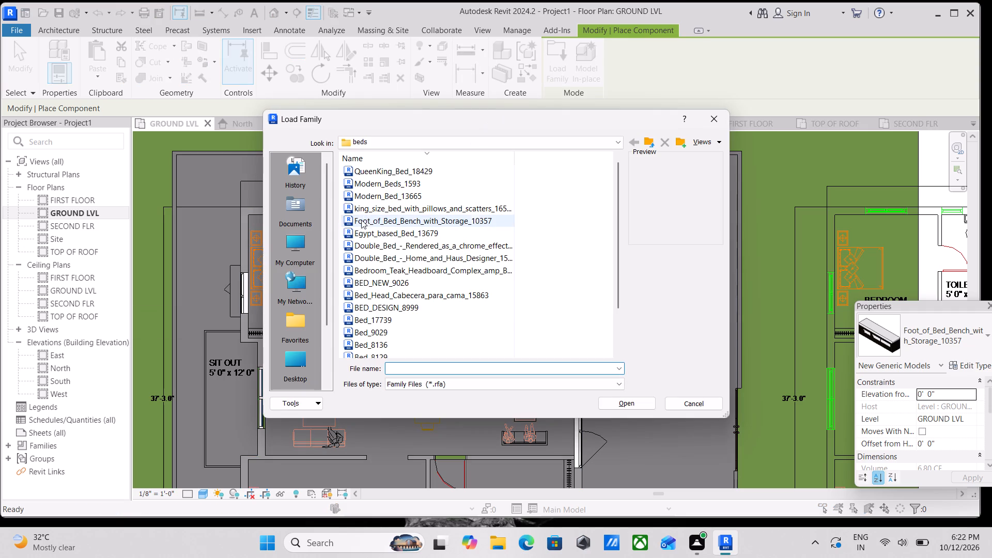
{"action": "left_click", "coordinate": [396, 171]}
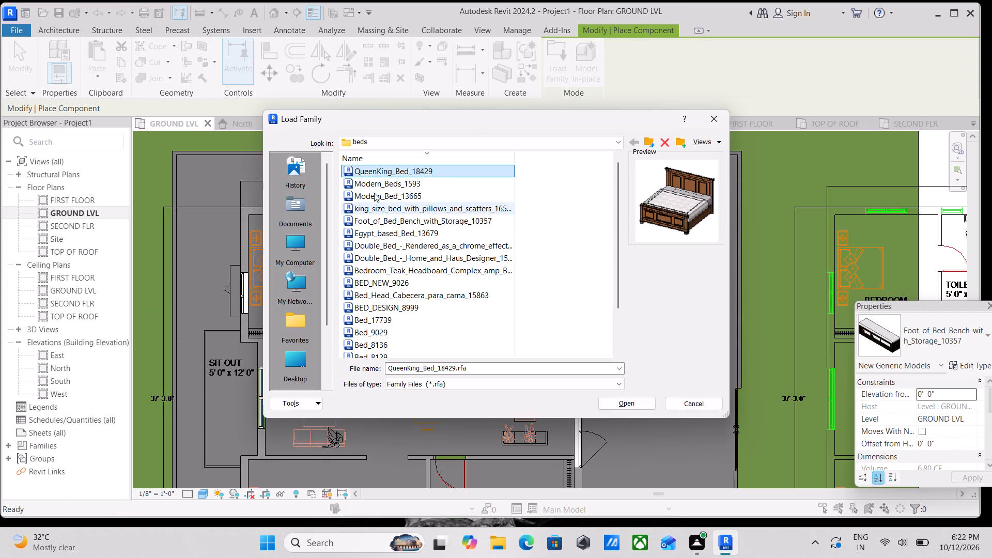
{"action": "left_click", "coordinate": [370, 182]}
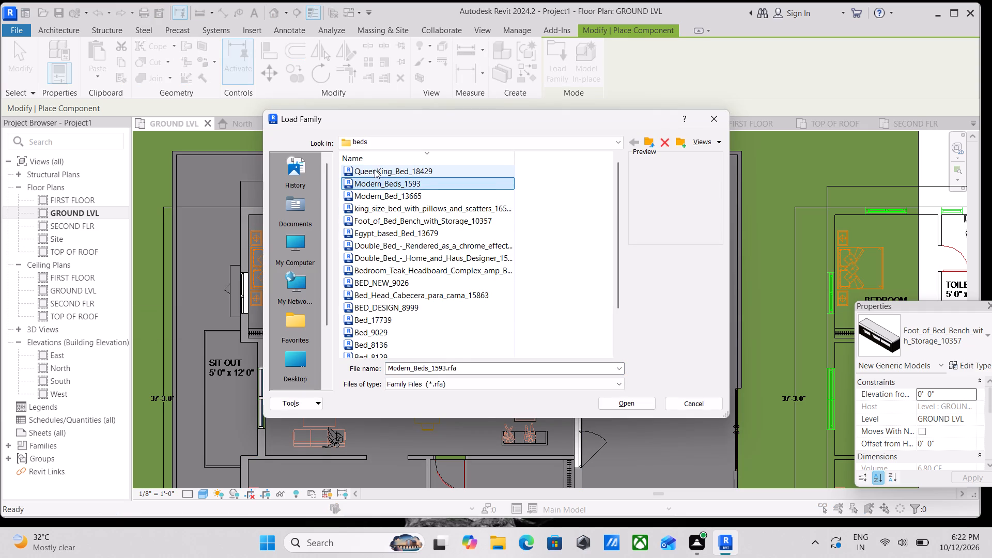
{"action": "left_click", "coordinate": [375, 169]}
{"action": "left_click", "coordinate": [640, 400]}
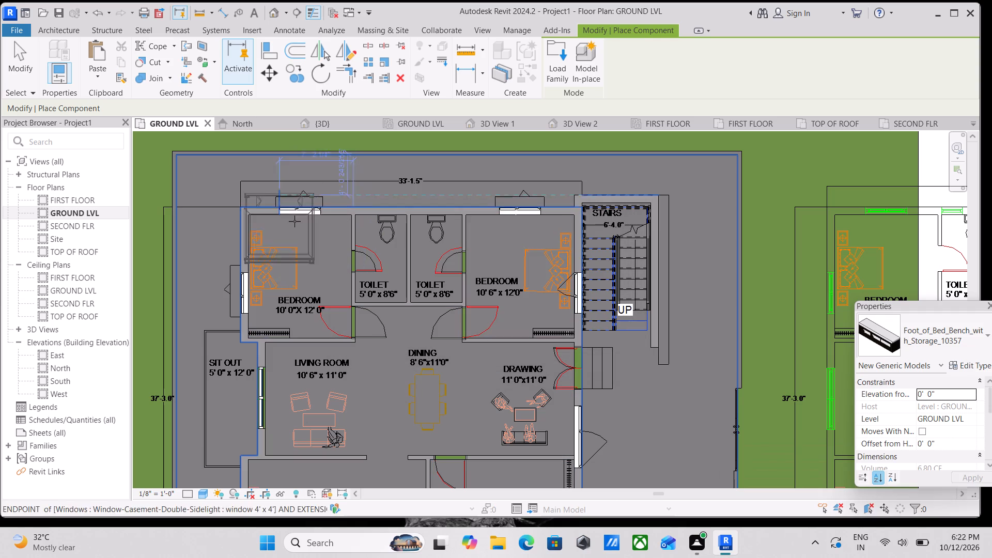
Place the QueenKing bed, rotated with its headboard toward the outer wall, over the drawn bed in the 10'0" x 12'0" bedroom.
{"action": "scroll", "coordinate": [301, 239], "scroll_direction": "up", "scroll_amount": 4}
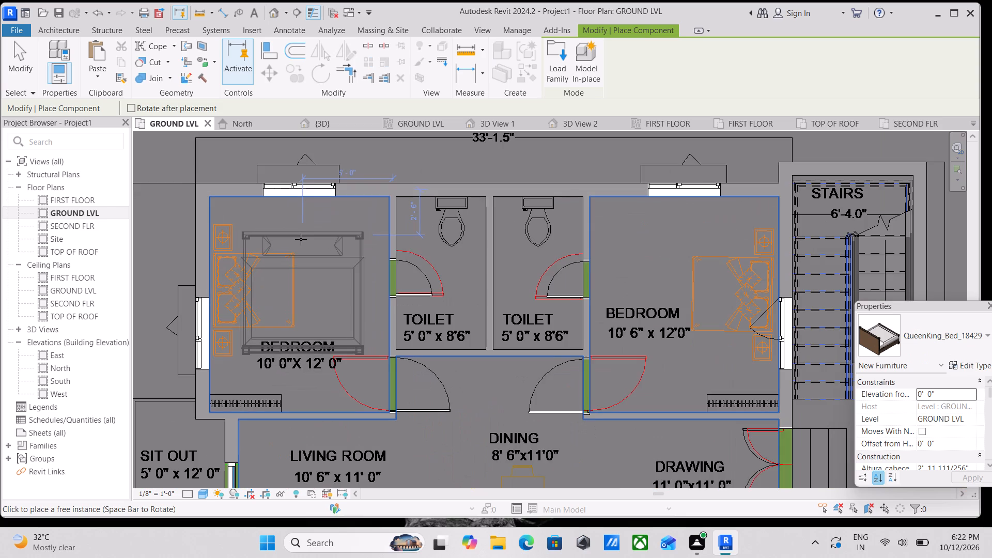
{"action": "key", "text": "space"}
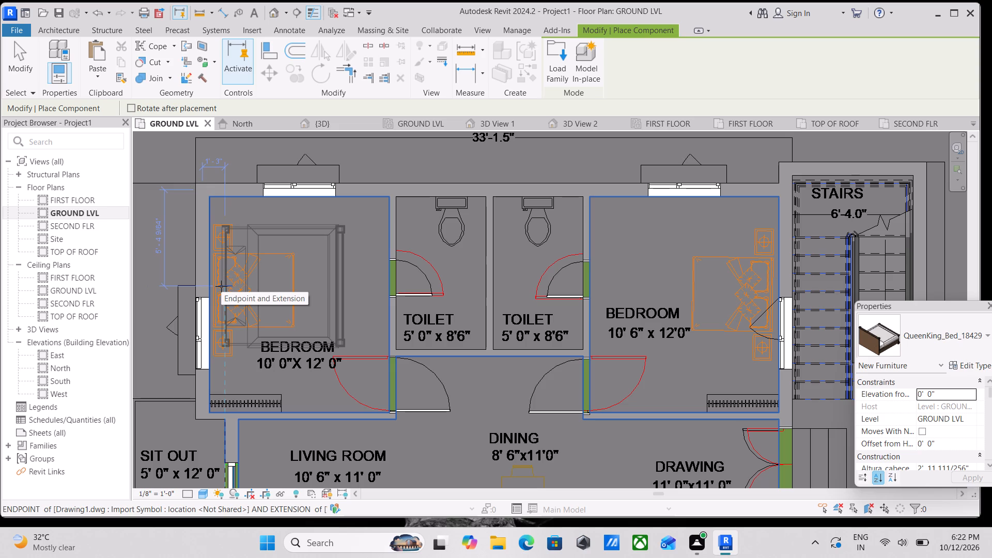
{"action": "left_click", "coordinate": [221, 286]}
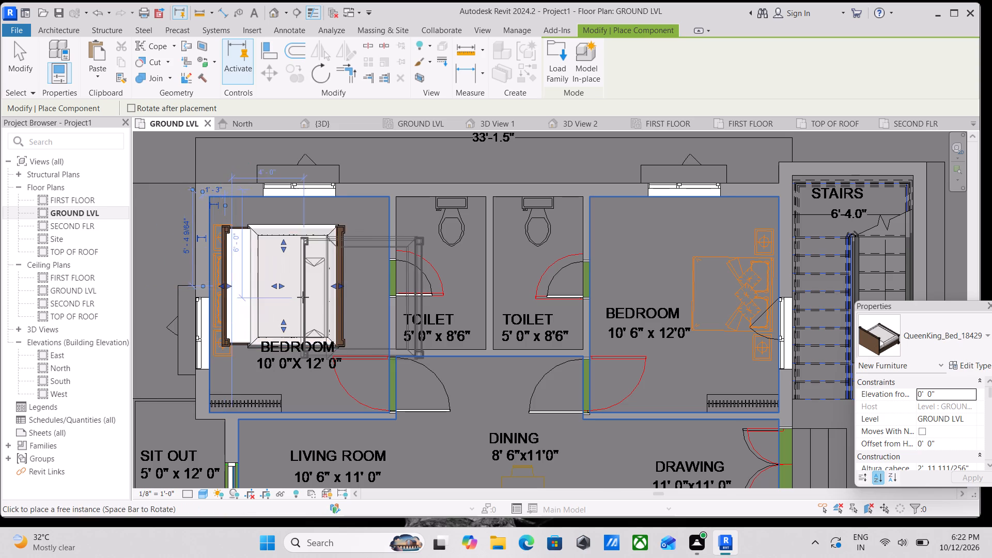
Place a second QueenKing bed over the drawn bed in the 10'6" x 12'0" bedroom, rotated with its headboard toward the stairs wall.
{"action": "scroll", "coordinate": [303, 297], "scroll_direction": "down", "scroll_amount": 1}
{"action": "middle_click_drag", "start_coordinate": [303, 296], "coordinate": [314, 160]}
{"action": "scroll", "coordinate": [322, 311], "scroll_direction": "down", "scroll_amount": 1}
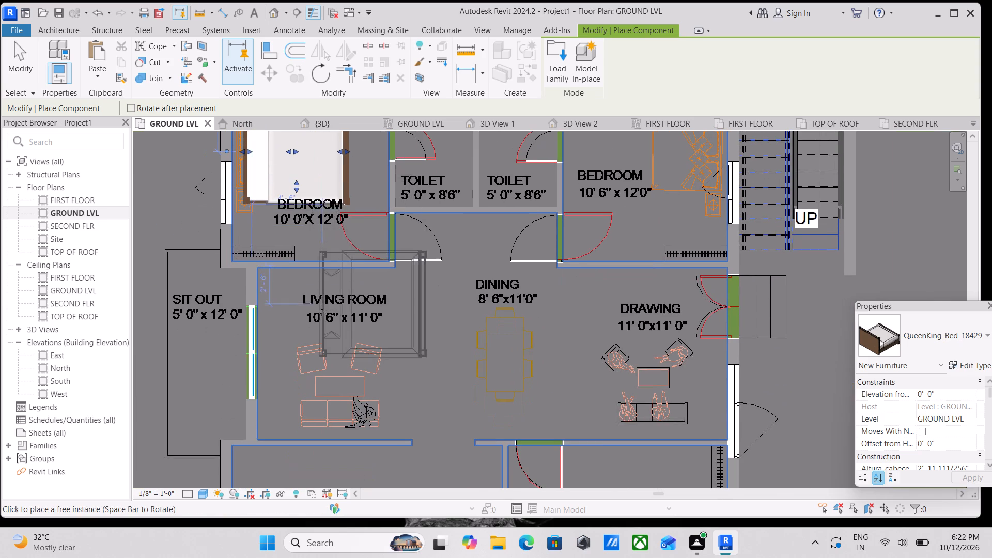
{"action": "middle_click_drag", "start_coordinate": [322, 311], "coordinate": [352, 141]}
{"action": "scroll", "coordinate": [399, 189], "scroll_direction": "down", "scroll_amount": 1}
{"action": "middle_click_drag", "start_coordinate": [411, 198], "coordinate": [345, 229]}
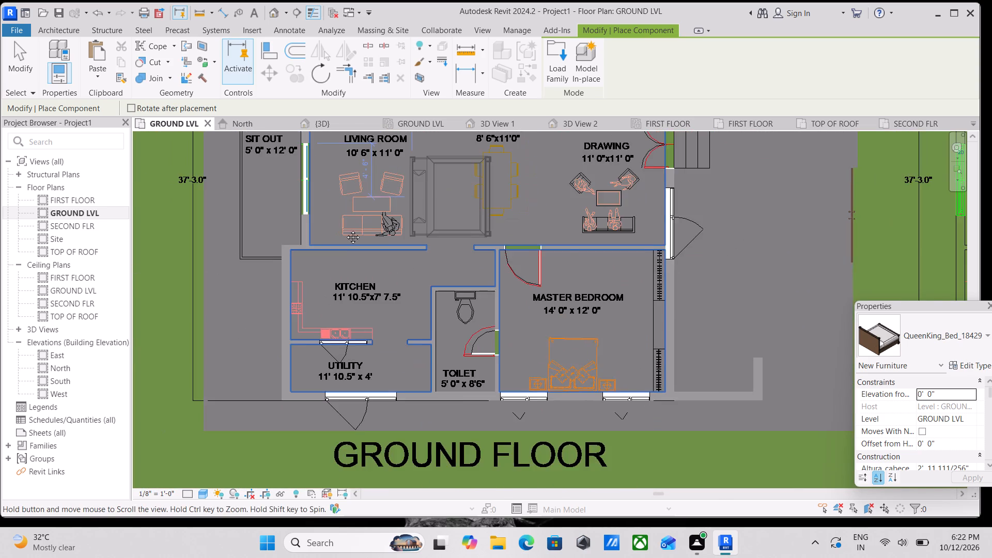
{"action": "middle_click_drag", "start_coordinate": [345, 229], "coordinate": [327, 272]}
{"action": "scroll", "coordinate": [461, 256], "scroll_direction": "down", "scroll_amount": 2}
{"action": "middle_click_drag", "start_coordinate": [461, 256], "coordinate": [420, 383]}
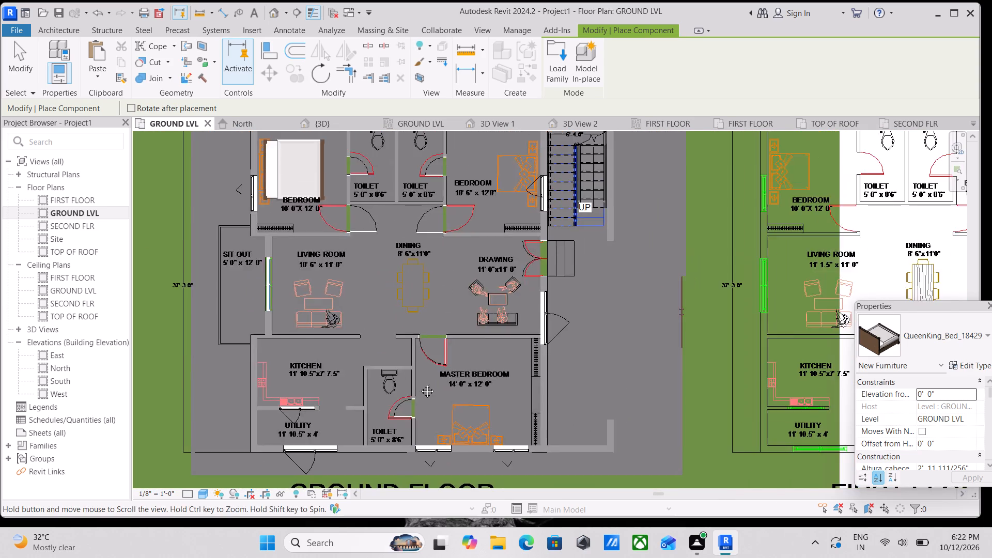
{"action": "middle_click_drag", "start_coordinate": [420, 383], "coordinate": [418, 389]}
{"action": "scroll", "coordinate": [455, 280], "scroll_direction": "up", "scroll_amount": 3}
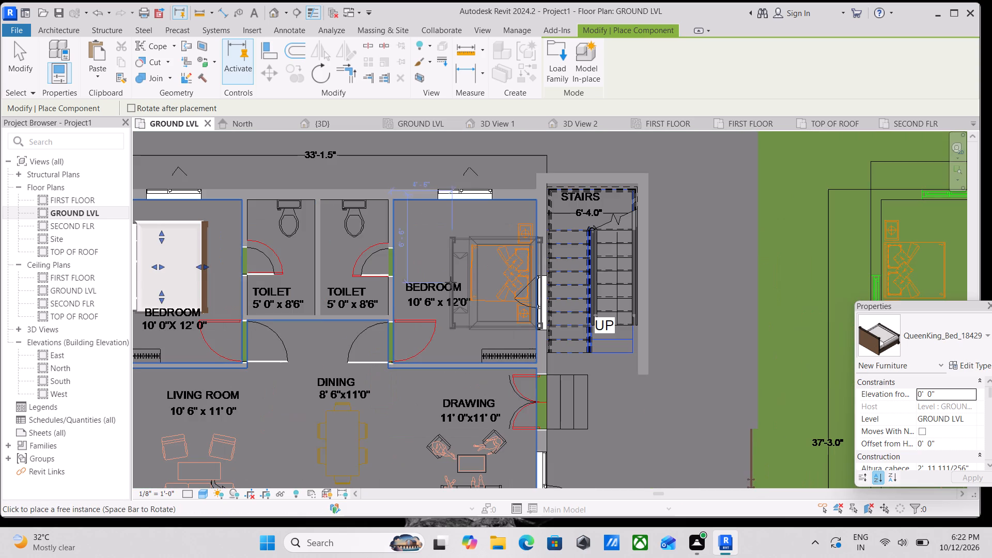
{"action": "key", "text": "space"}
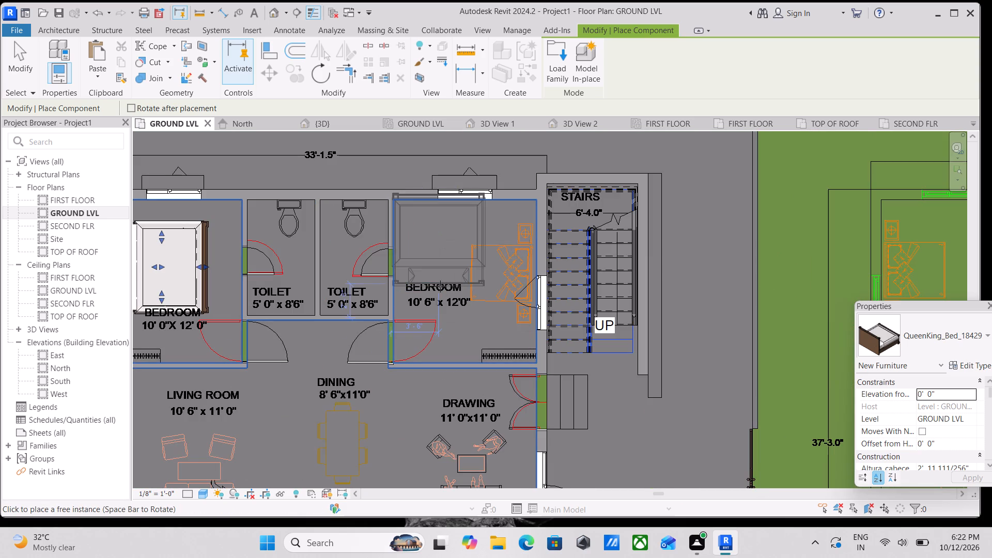
{"action": "key", "text": "space"}
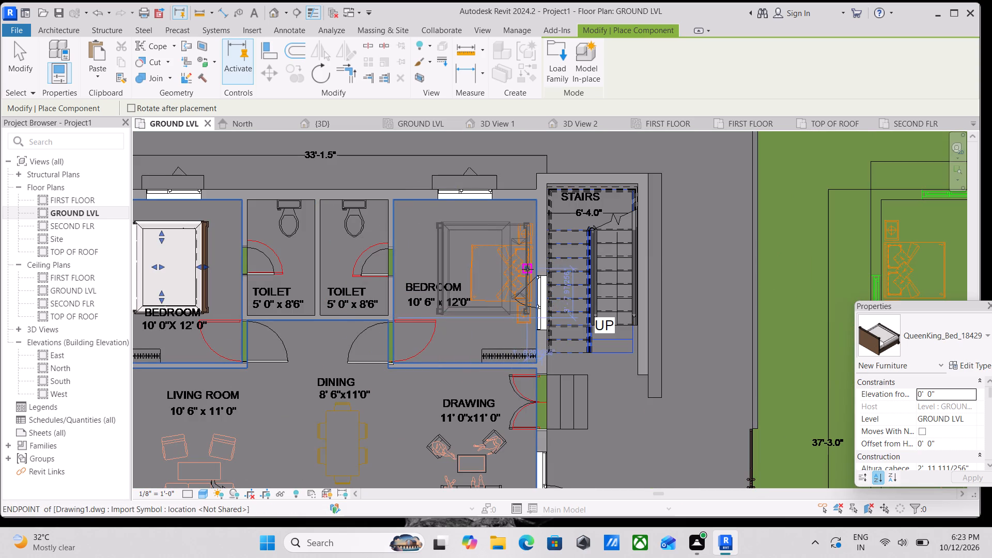
{"action": "left_click", "coordinate": [528, 269]}
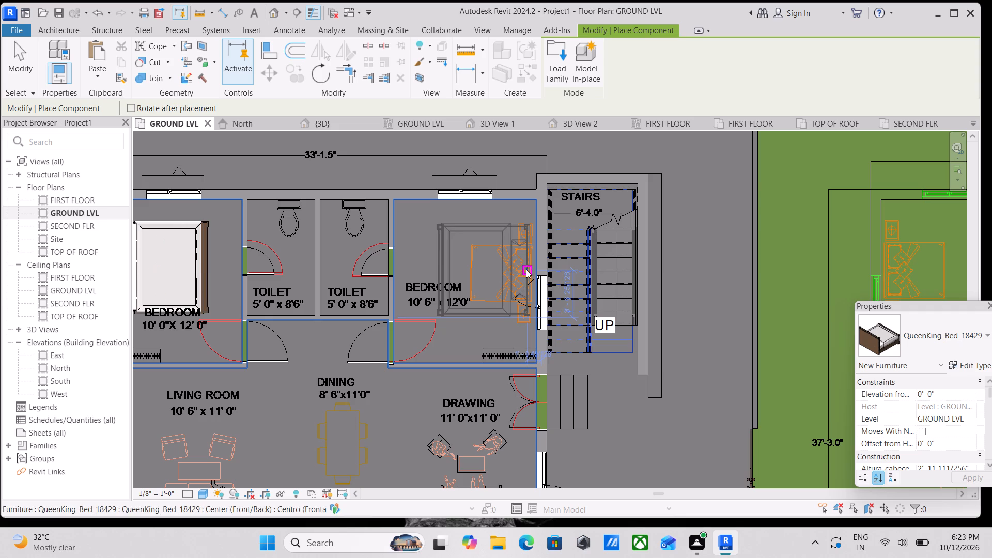
Place a third QueenKing bed over the drawn bed in the 14'0" x 12'0" master bedroom, rotated with its headboard toward the window wall.
{"action": "scroll", "coordinate": [483, 358], "scroll_direction": "down", "scroll_amount": 1}
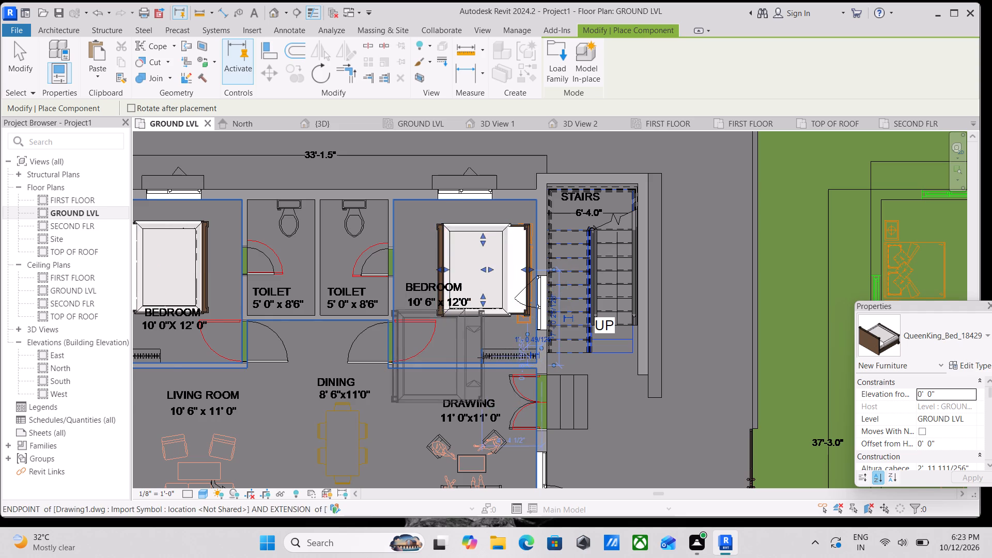
{"action": "middle_click_drag", "start_coordinate": [483, 357], "coordinate": [492, 164]}
{"action": "scroll", "coordinate": [457, 333], "scroll_direction": "down", "scroll_amount": 1}
{"action": "middle_click_drag", "start_coordinate": [457, 328], "coordinate": [460, 241]}
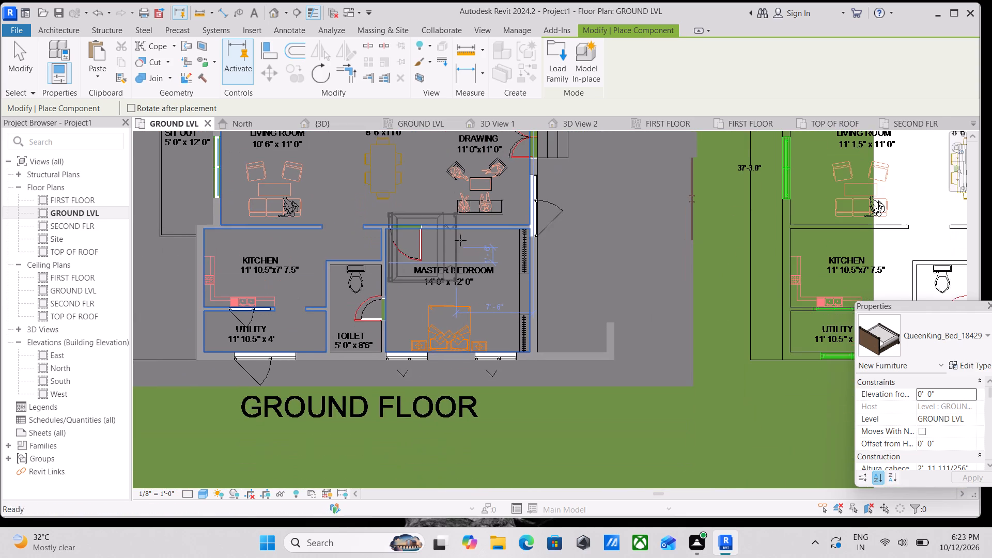
{"action": "key", "text": "space"}
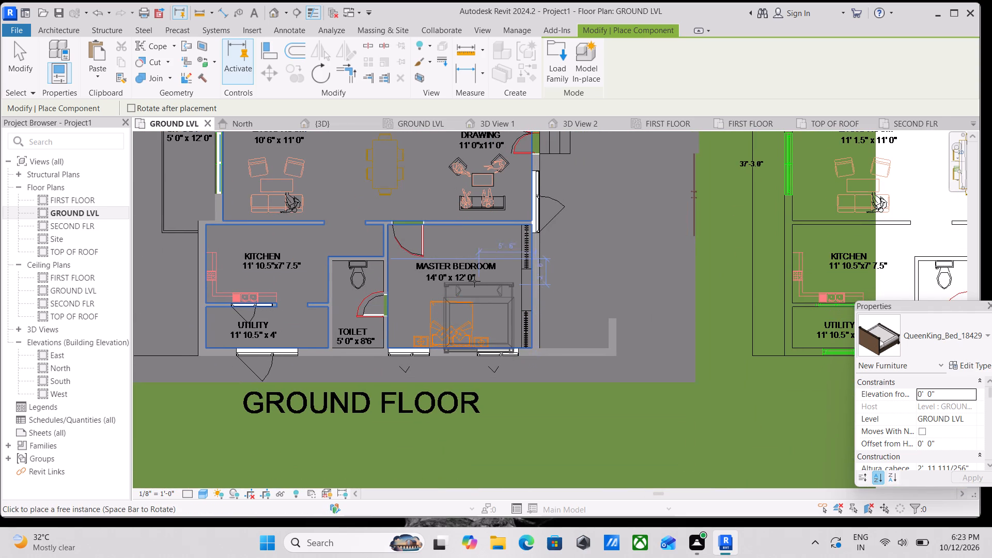
{"action": "key", "text": "space"}
{"action": "key", "text": "space"}
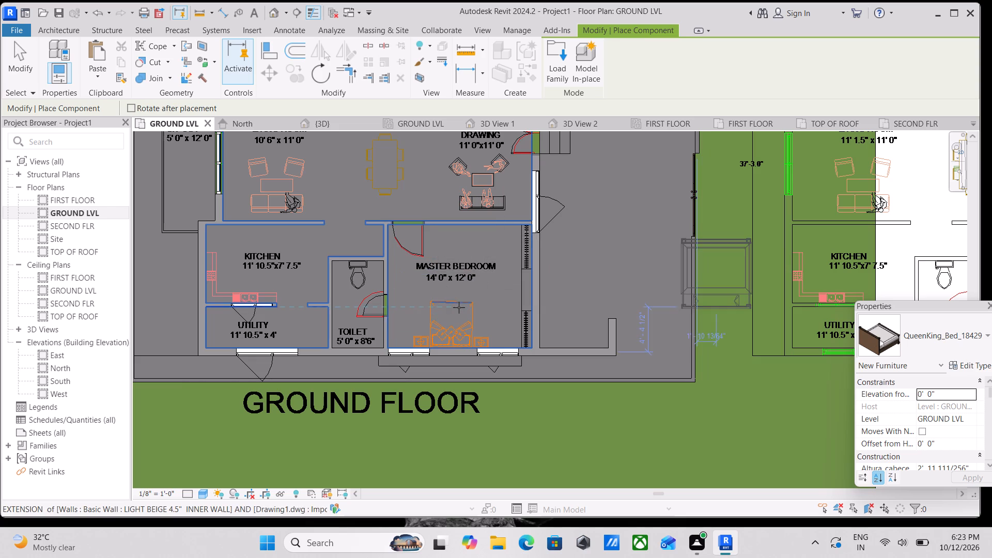
{"action": "scroll", "coordinate": [476, 283], "scroll_direction": "down", "scroll_amount": 2}
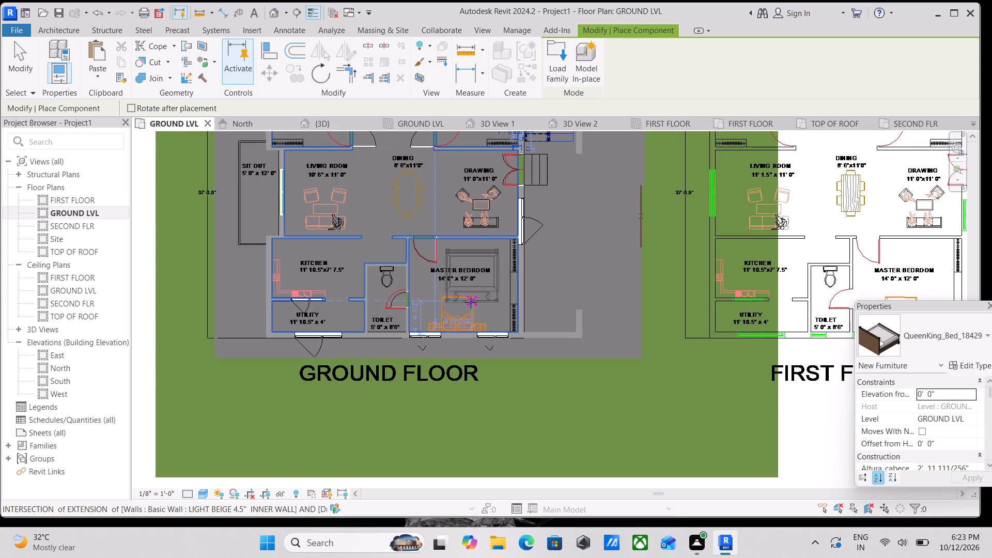
{"action": "scroll", "coordinate": [462, 313], "scroll_direction": "up", "scroll_amount": 6}
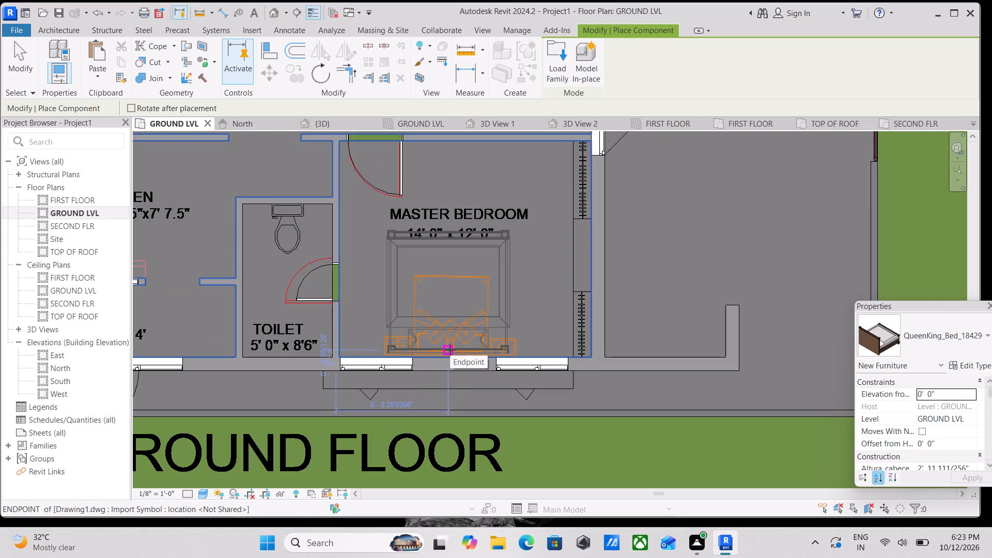
{"action": "left_click", "coordinate": [450, 346]}
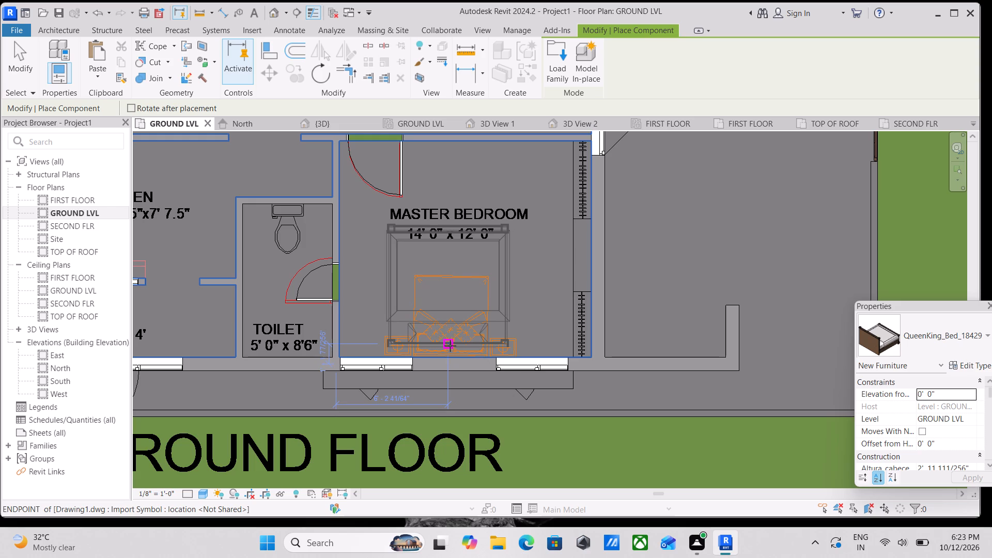
{"action": "scroll", "coordinate": [451, 342], "scroll_direction": "down", "scroll_amount": 2}
{"action": "middle_click_drag", "start_coordinate": [451, 342], "coordinate": [490, 326]}
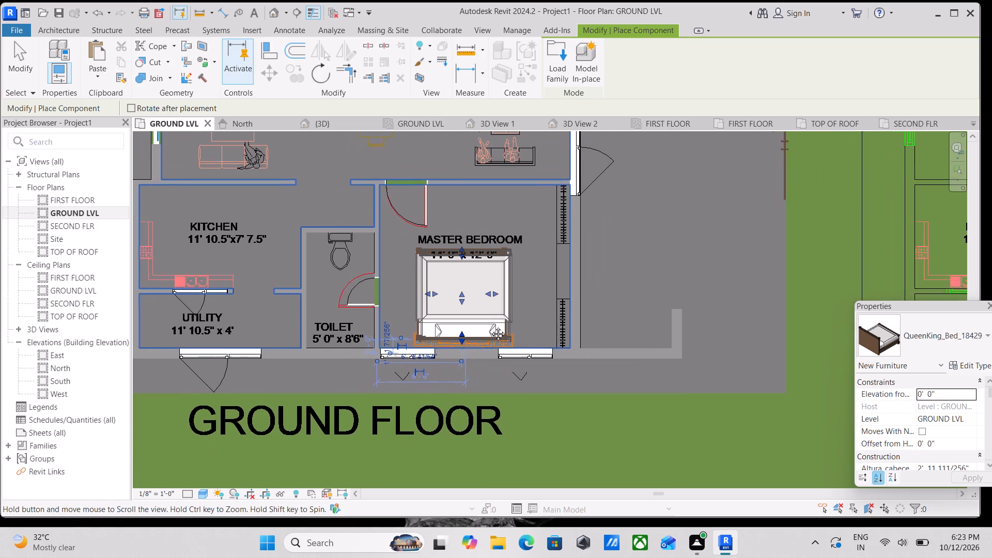
{"action": "middle_click_drag", "start_coordinate": [490, 326], "coordinate": [524, 304]}
{"action": "scroll", "coordinate": [511, 276], "scroll_direction": "down", "scroll_amount": 2}
{"action": "middle_click_drag", "start_coordinate": [511, 276], "coordinate": [519, 348]}
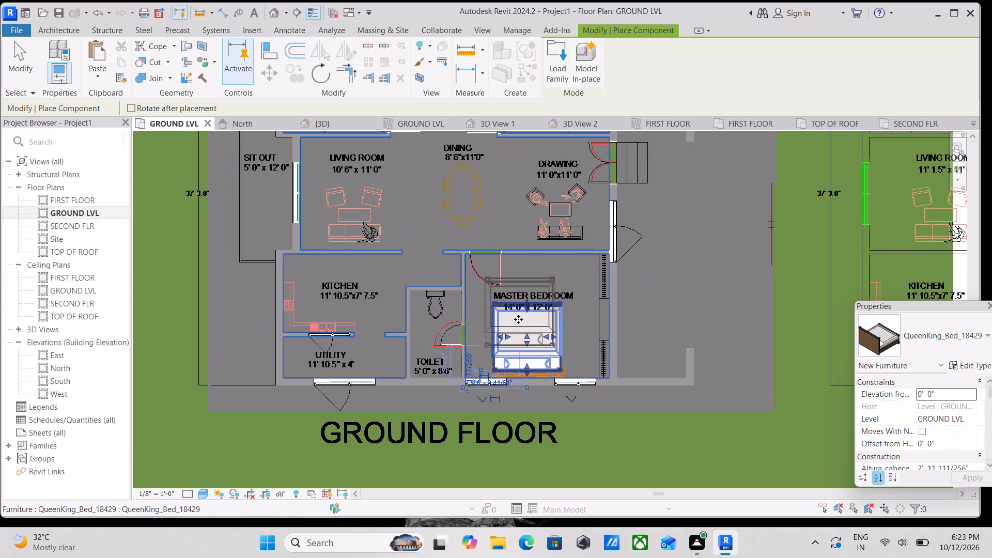
{"action": "middle_click_drag", "start_coordinate": [507, 305], "coordinate": [507, 369]}
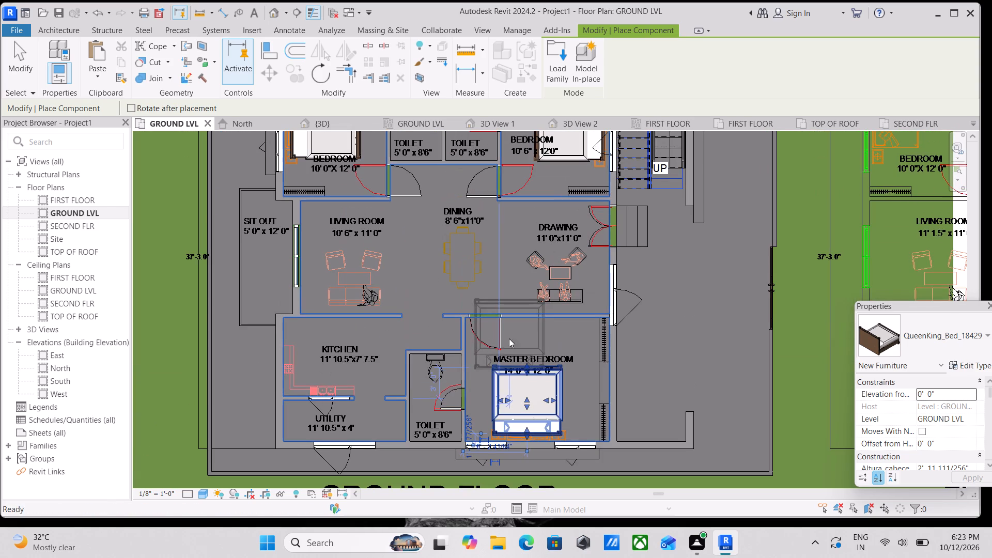
{"action": "key", "text": "Escape"}
{"action": "key", "text": "Escape"}
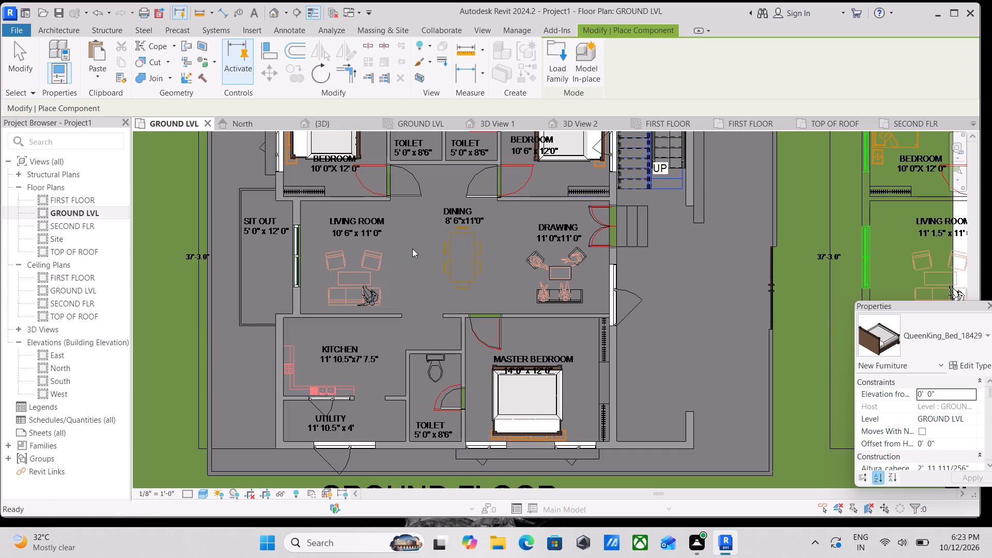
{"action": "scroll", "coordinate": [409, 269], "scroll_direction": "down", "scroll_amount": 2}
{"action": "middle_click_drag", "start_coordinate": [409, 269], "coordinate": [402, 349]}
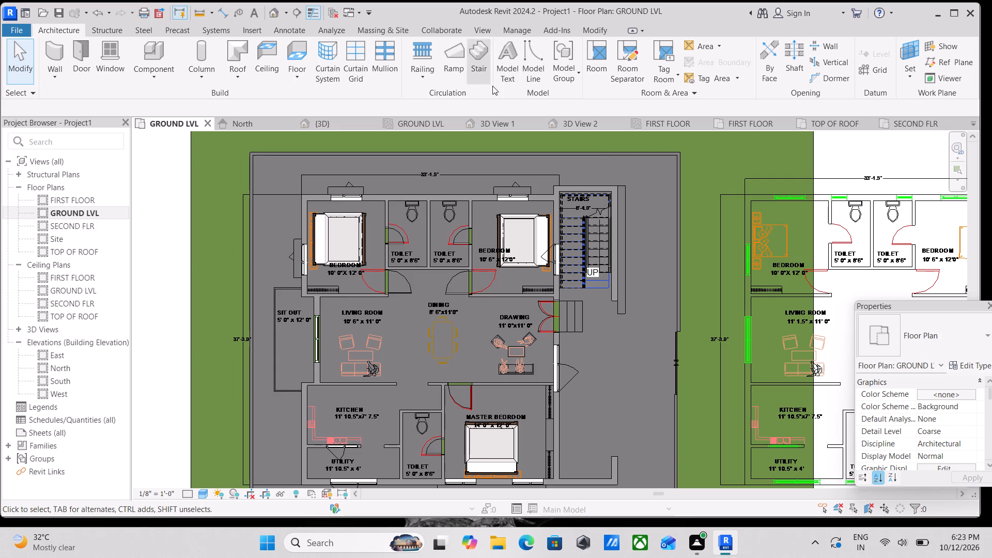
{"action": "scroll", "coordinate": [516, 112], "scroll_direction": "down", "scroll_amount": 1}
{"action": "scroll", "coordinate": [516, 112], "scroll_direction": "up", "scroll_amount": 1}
Start loading a family from the library and open the kitchen set folder inside SHUBHAM CITY.
{"action": "left_click", "coordinate": [254, 29]}
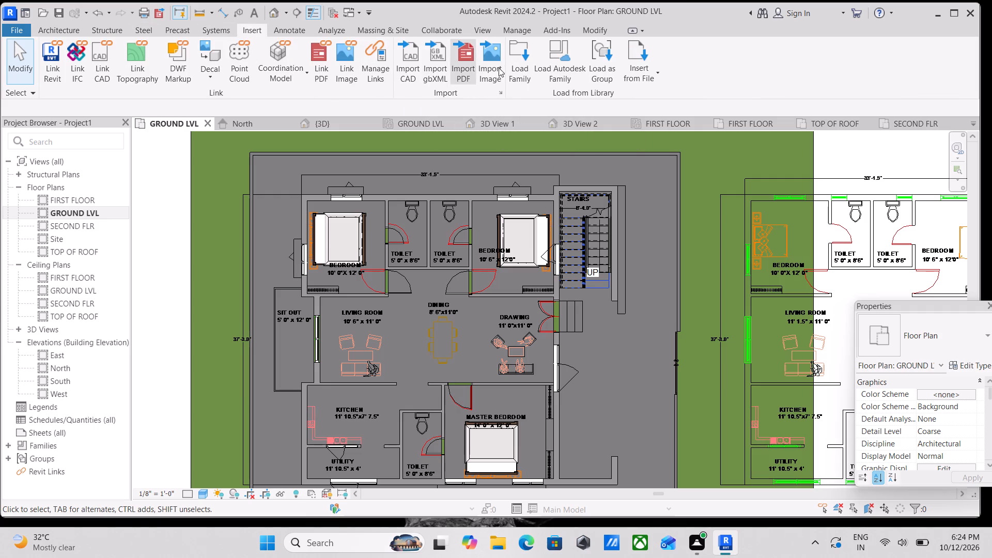
{"action": "left_click", "coordinate": [521, 58]}
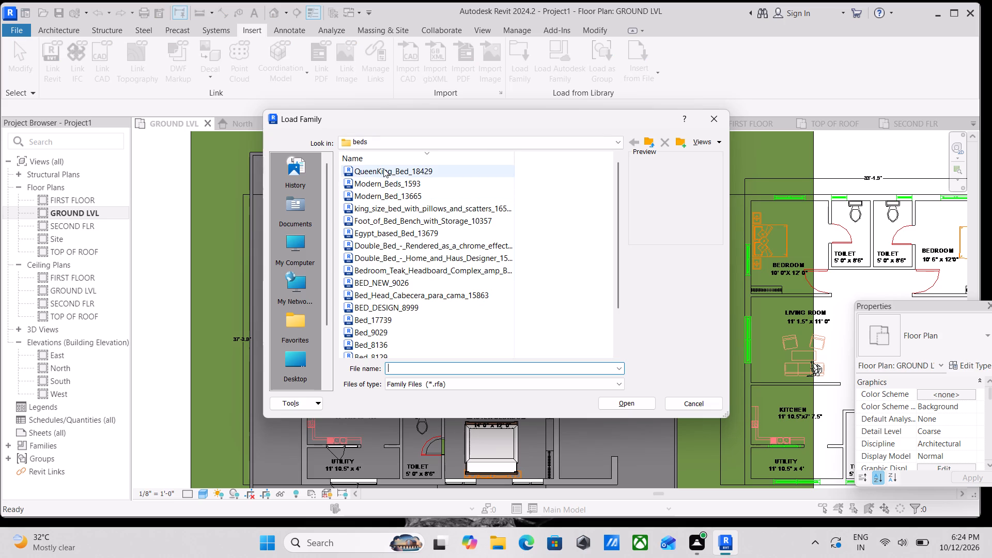
{"action": "left_click", "coordinate": [472, 145]}
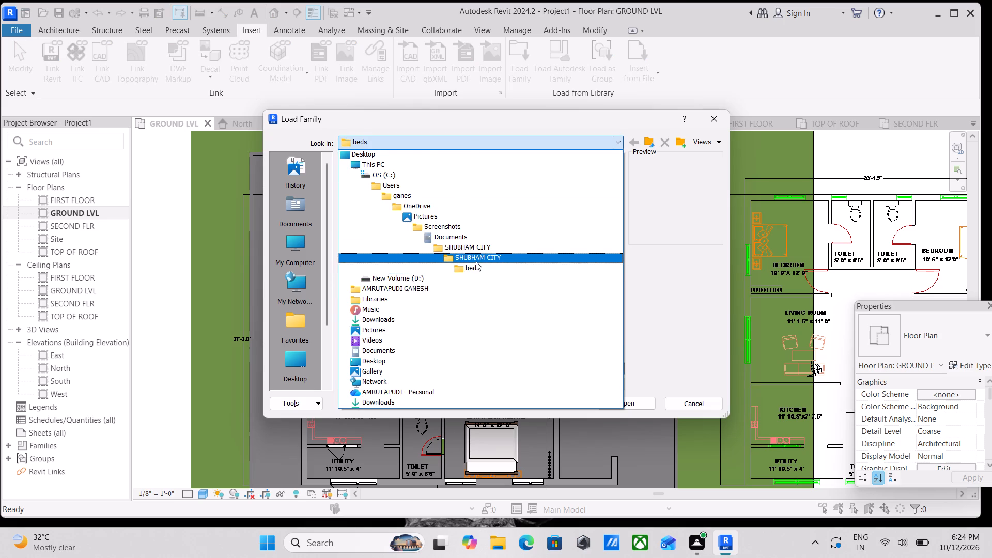
{"action": "left_click", "coordinate": [476, 260]}
{"action": "scroll", "coordinate": [432, 189], "scroll_direction": "down", "scroll_amount": 4}
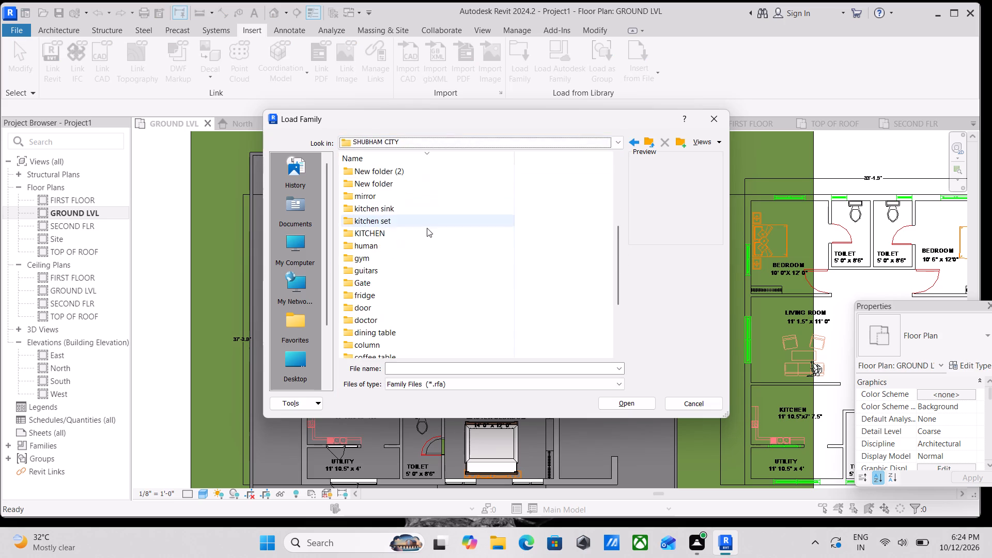
{"action": "scroll", "coordinate": [414, 267], "scroll_direction": "down", "scroll_amount": 6}
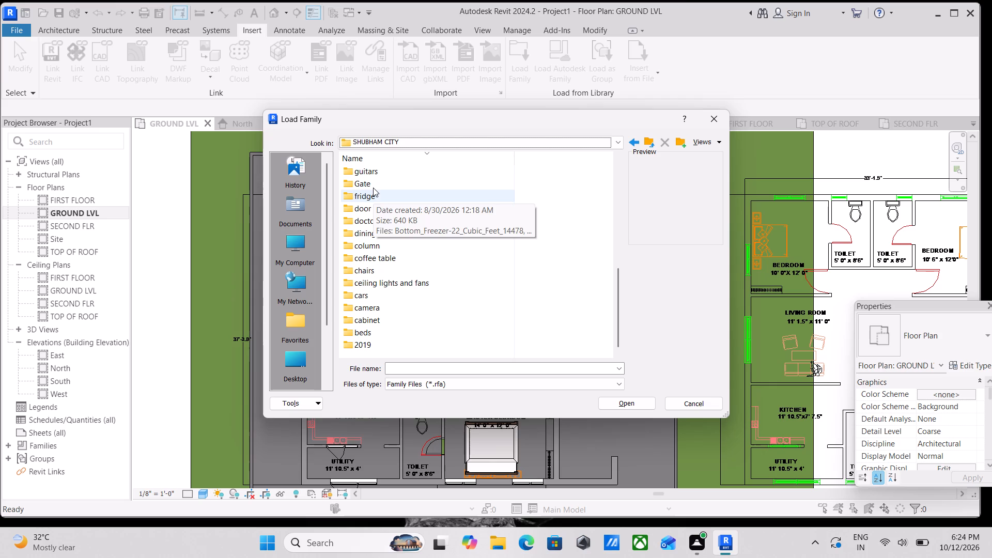
{"action": "scroll", "coordinate": [376, 335], "scroll_direction": "up", "scroll_amount": 2}
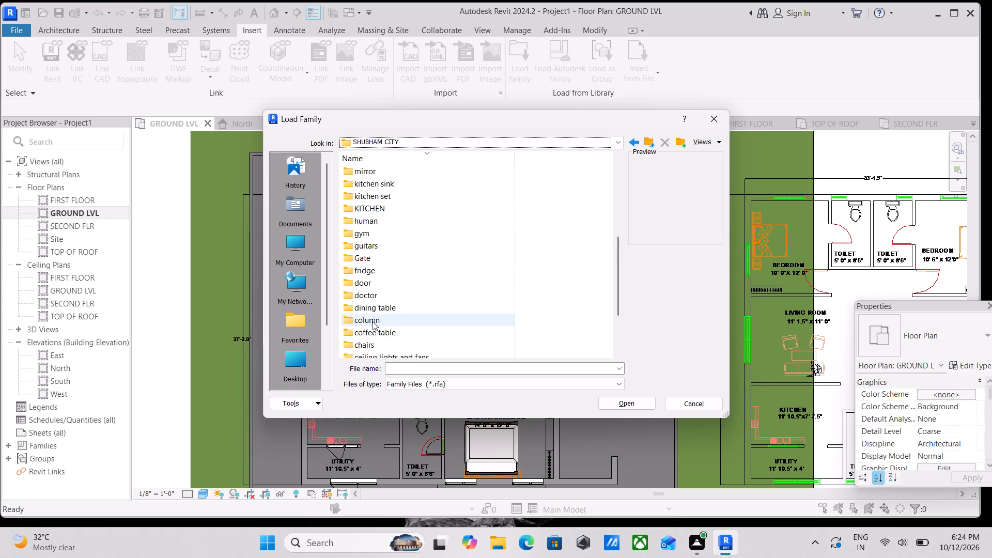
{"action": "scroll", "coordinate": [372, 321], "scroll_direction": "up", "scroll_amount": 3}
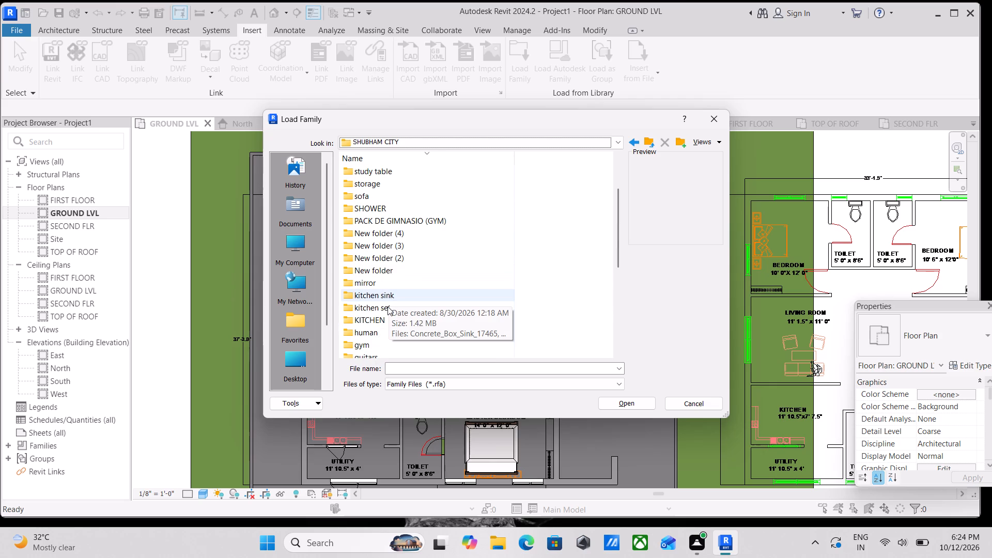
{"action": "left_click", "coordinate": [375, 308]}
{"action": "left_click", "coordinate": [375, 308]}
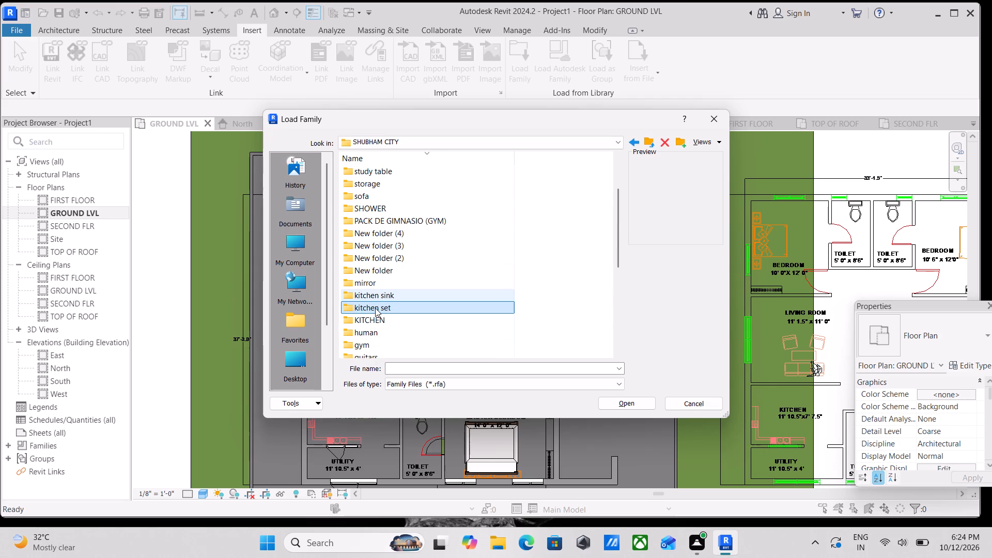
{"action": "double_click", "coordinate": [410, 308]}
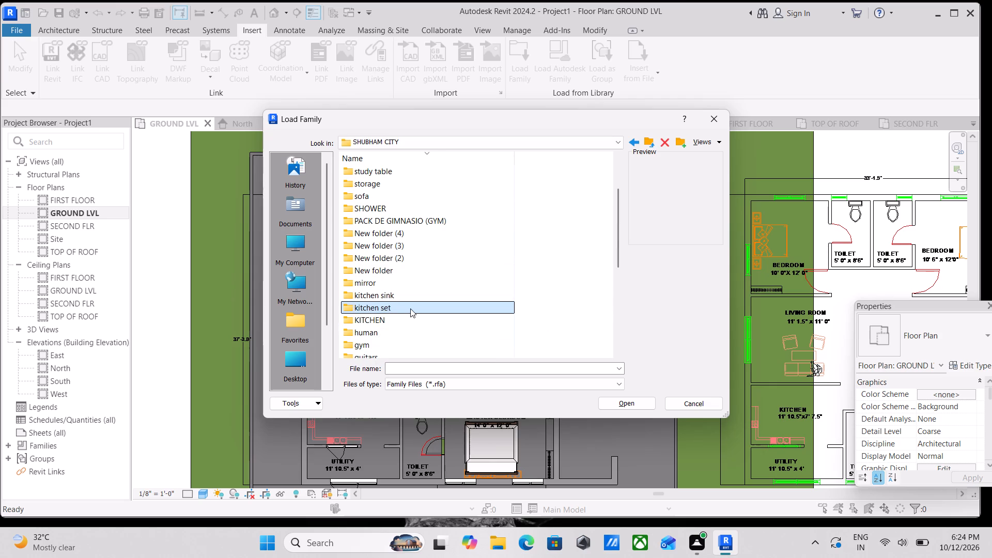
{"action": "left_click", "coordinate": [350, 307]}
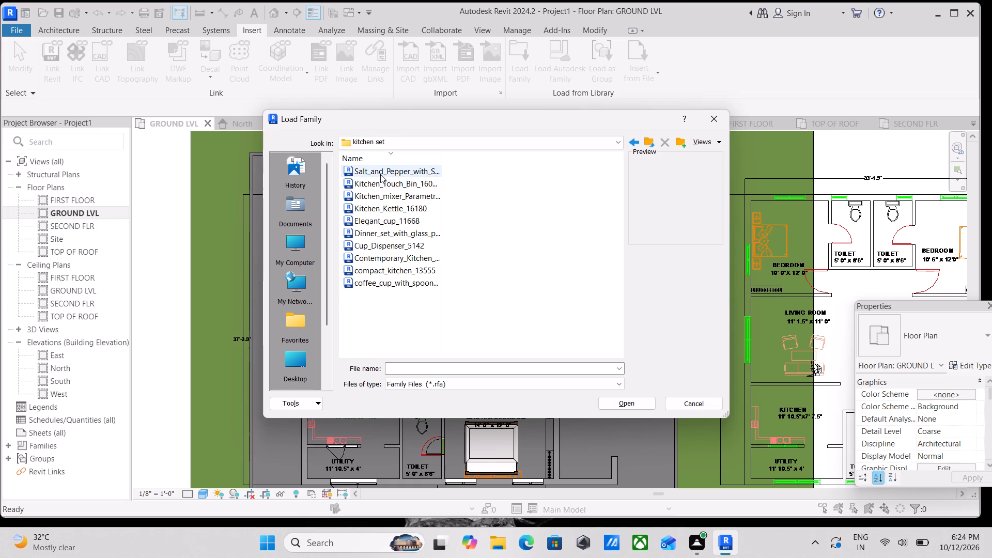
Examine the previews of the families in the kitchen set folder for a suitable kitchen unit.
{"action": "left_click", "coordinate": [380, 171]}
{"action": "left_click", "coordinate": [385, 195]}
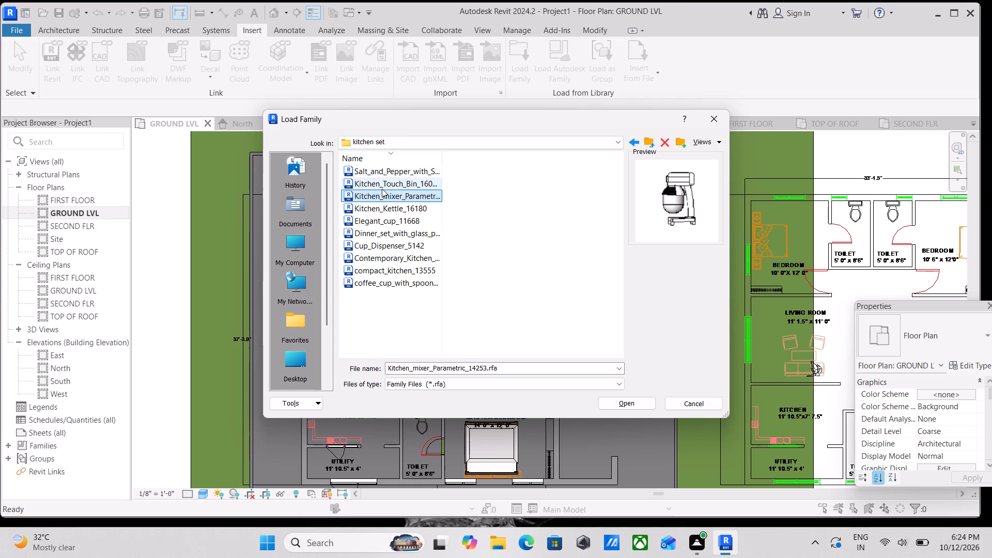
{"action": "left_click", "coordinate": [382, 189]}
{"action": "left_click", "coordinate": [381, 222]}
{"action": "left_click", "coordinate": [384, 241]}
{"action": "scroll", "coordinate": [384, 241], "scroll_direction": "down", "scroll_amount": 1}
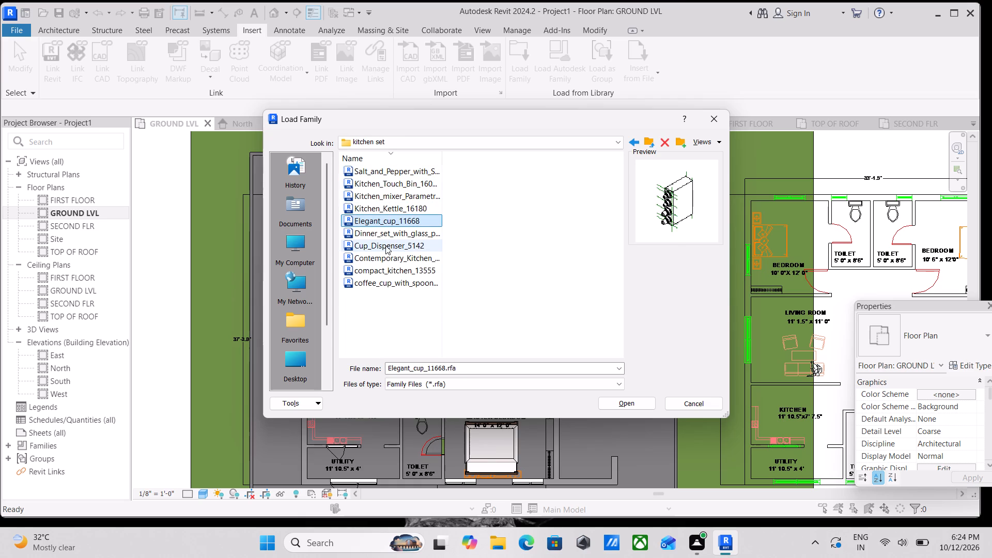
{"action": "left_click", "coordinate": [374, 257]}
{"action": "left_click", "coordinate": [375, 271]}
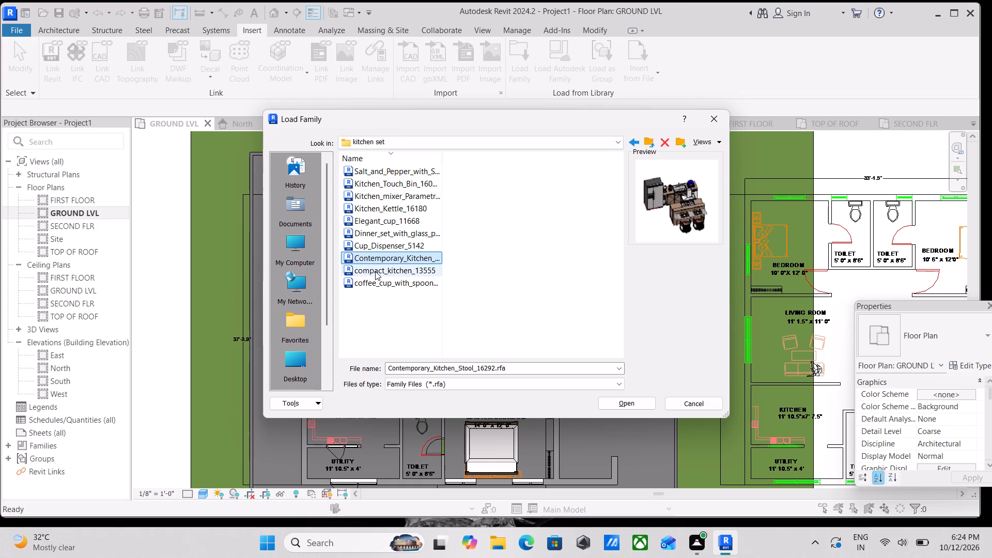
{"action": "left_click", "coordinate": [375, 285]}
{"action": "left_click", "coordinate": [377, 226]}
{"action": "left_click", "coordinate": [373, 235]}
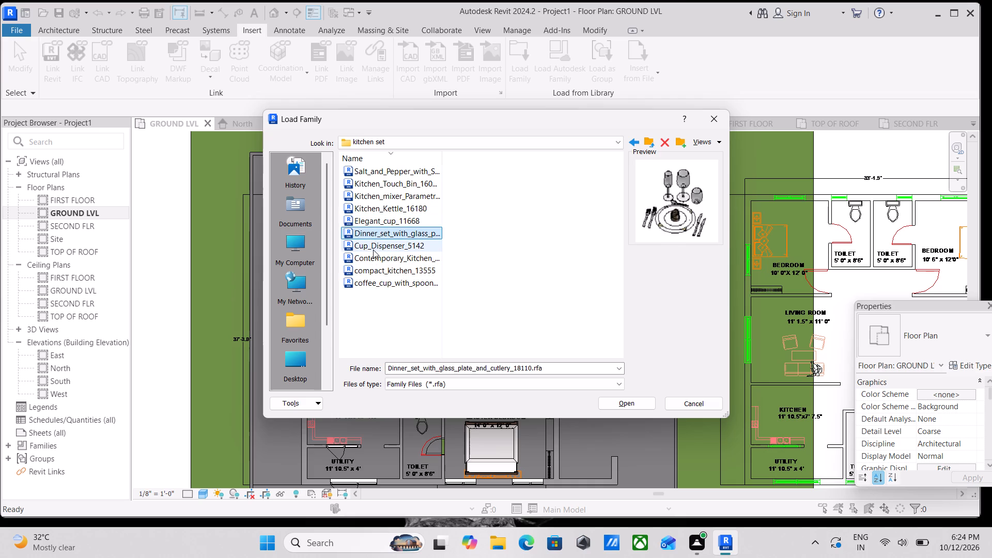
{"action": "left_click", "coordinate": [373, 250]}
{"action": "scroll", "coordinate": [371, 205], "scroll_direction": "up", "scroll_amount": 3}
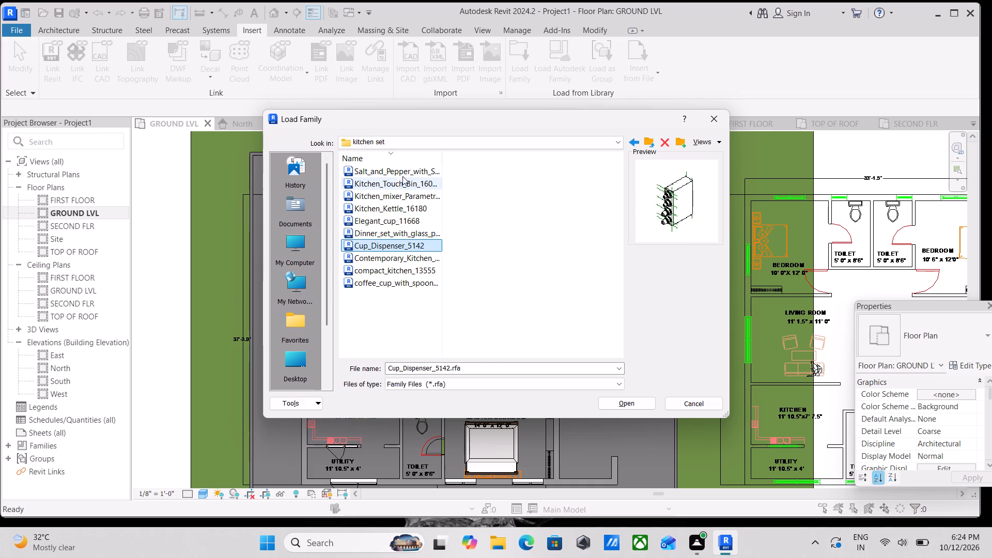
Open the KITCHEN folder inside SHUBHAM CITY and examine the previews of its families for a suitable kitchen unit.
{"action": "left_click", "coordinate": [628, 141]}
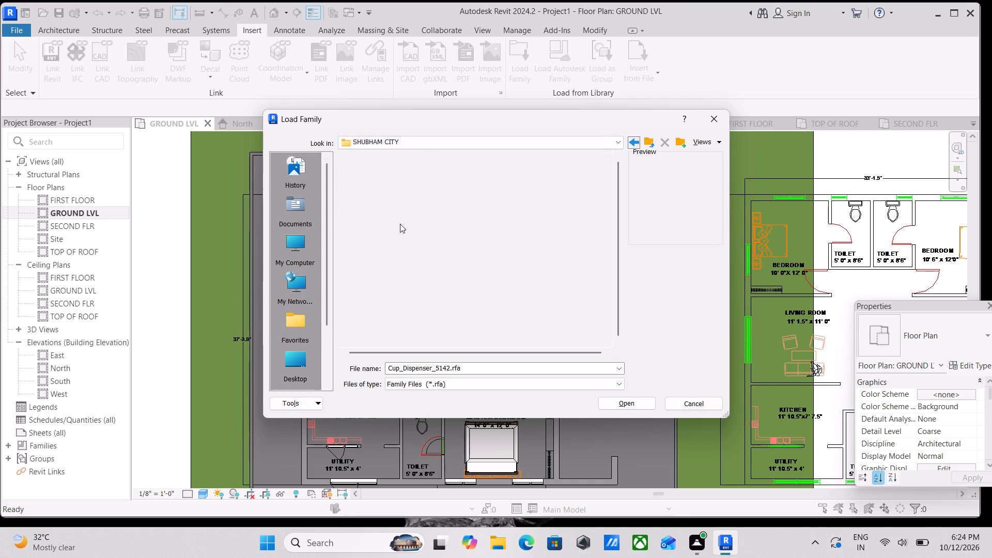
{"action": "scroll", "coordinate": [363, 277], "scroll_direction": "down", "scroll_amount": 1}
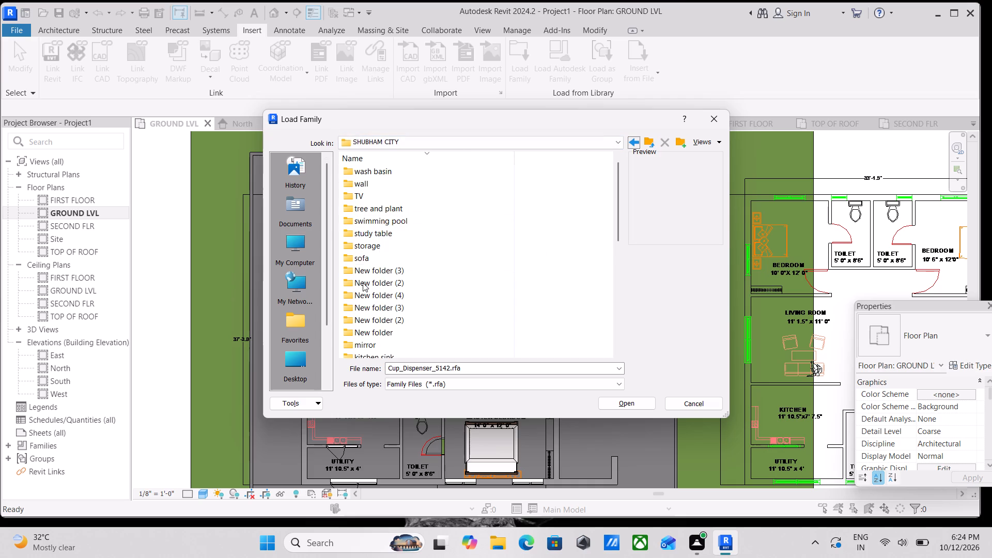
{"action": "scroll", "coordinate": [395, 243], "scroll_direction": "down", "scroll_amount": 3}
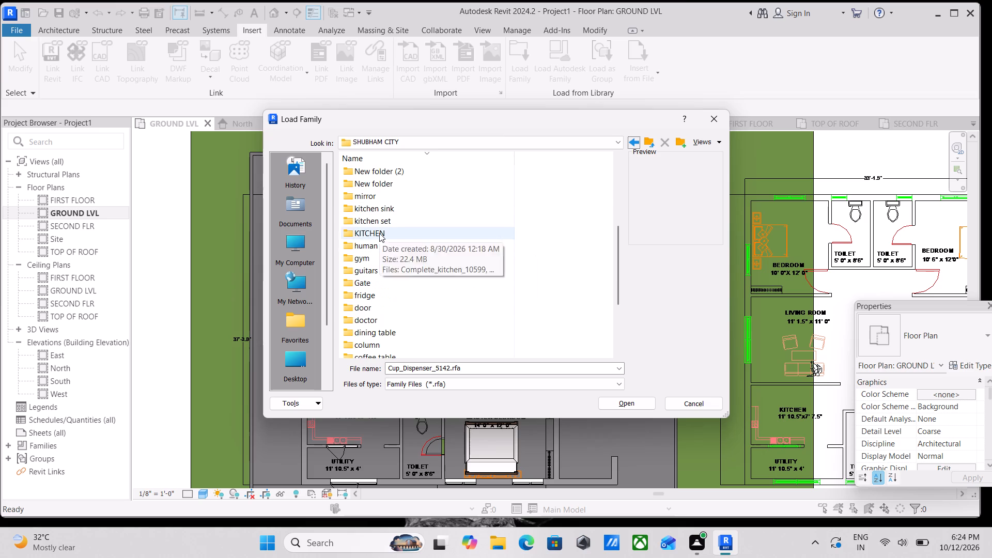
{"action": "double_click", "coordinate": [379, 233]}
{"action": "left_click", "coordinate": [389, 167]}
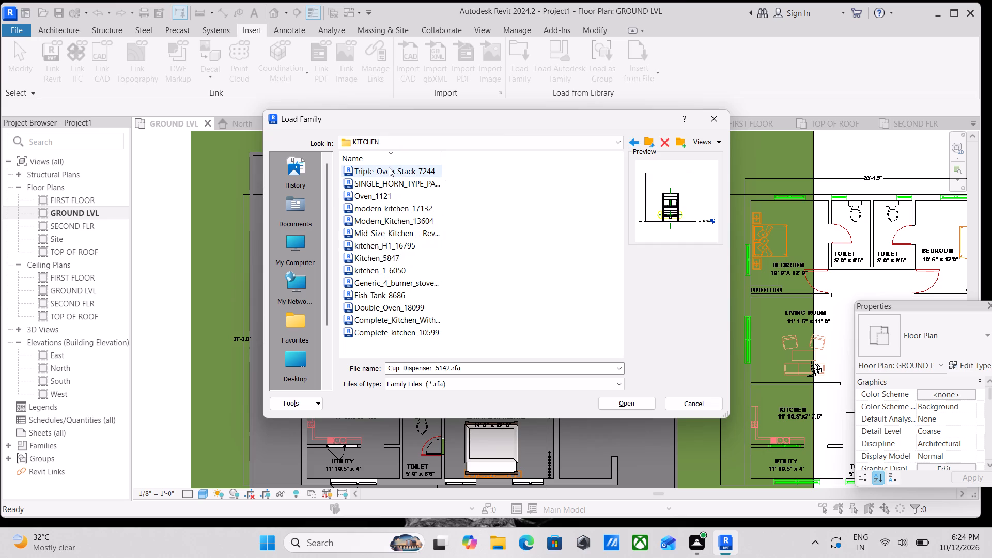
{"action": "left_click", "coordinate": [389, 187]}
{"action": "left_click", "coordinate": [382, 203]}
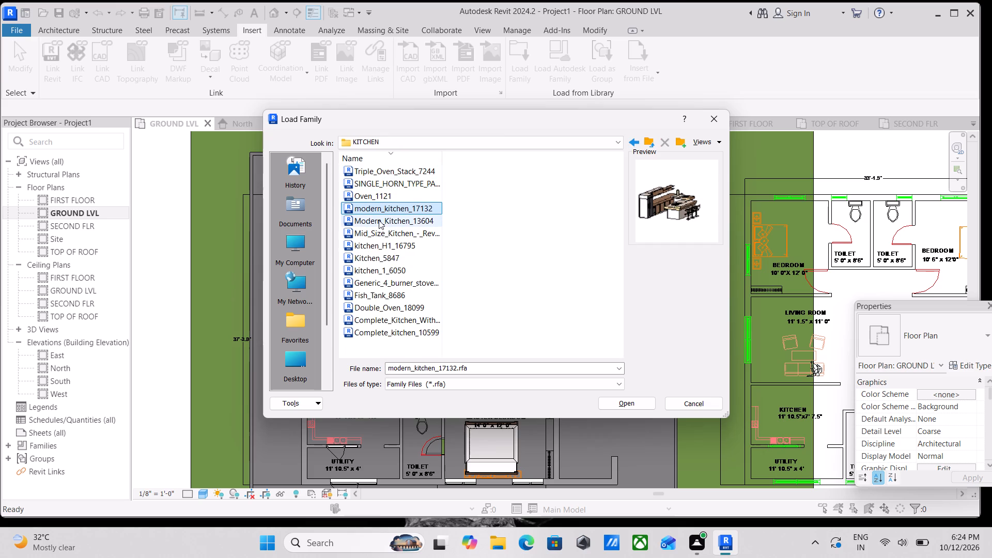
{"action": "left_click", "coordinate": [379, 220]}
{"action": "left_click", "coordinate": [380, 232]}
{"action": "left_click", "coordinate": [382, 251]}
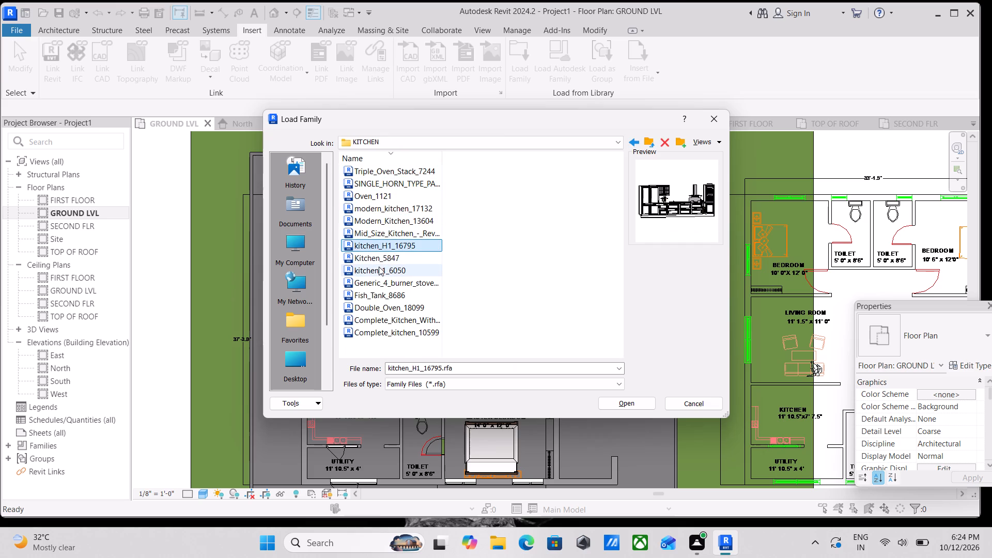
{"action": "left_click", "coordinate": [379, 267]}
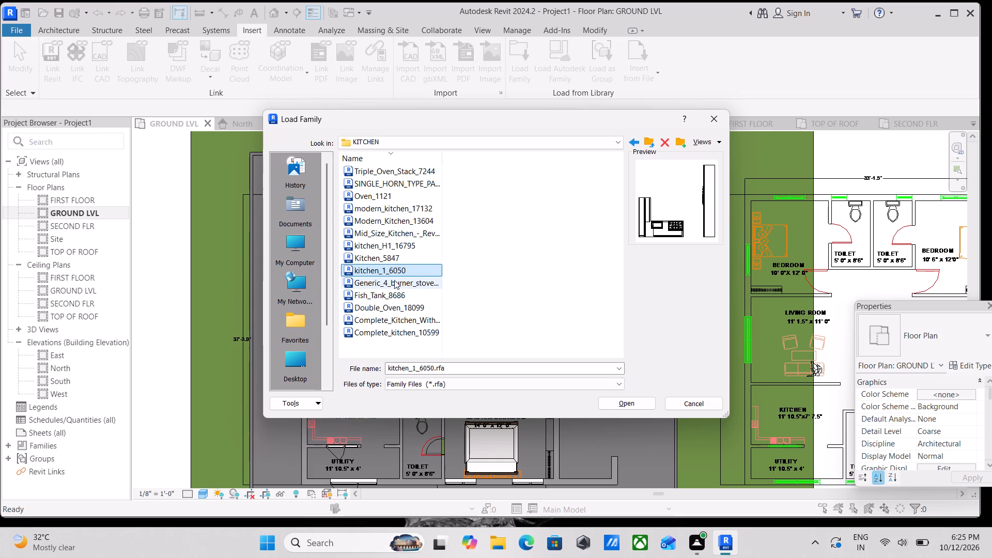
{"action": "left_click", "coordinate": [393, 280]}
{"action": "left_click", "coordinate": [383, 292]}
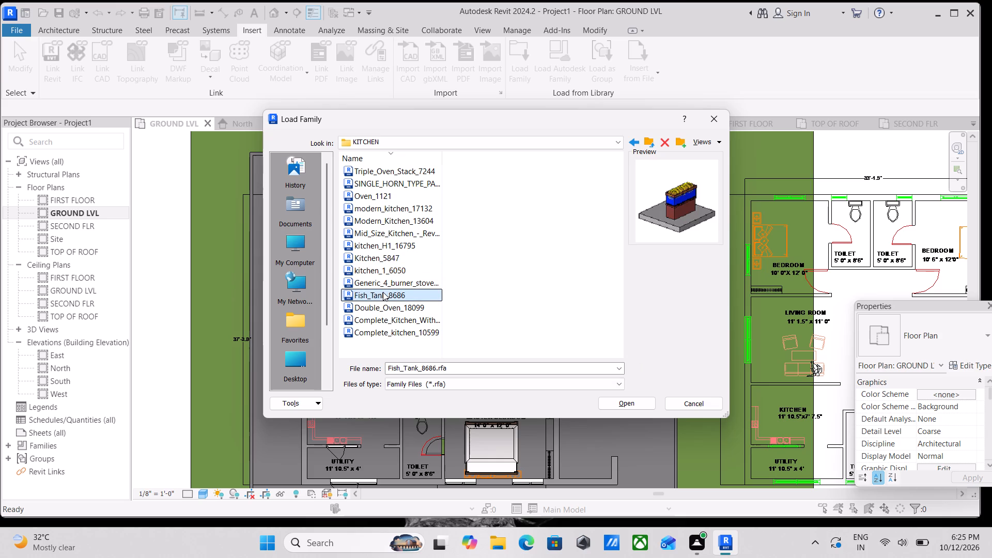
{"action": "left_click", "coordinate": [383, 316]}
{"action": "left_click", "coordinate": [382, 309]}
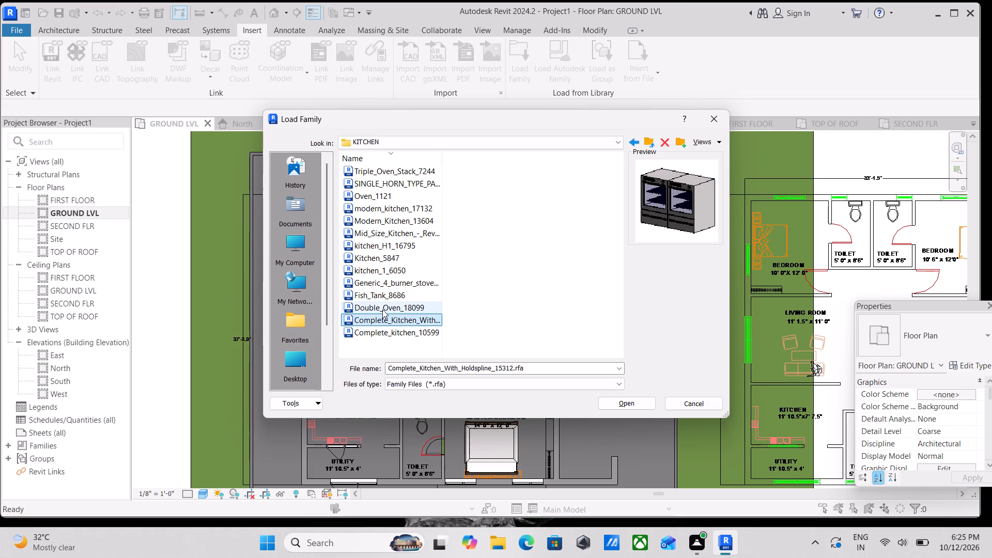
{"action": "left_click", "coordinate": [388, 334]}
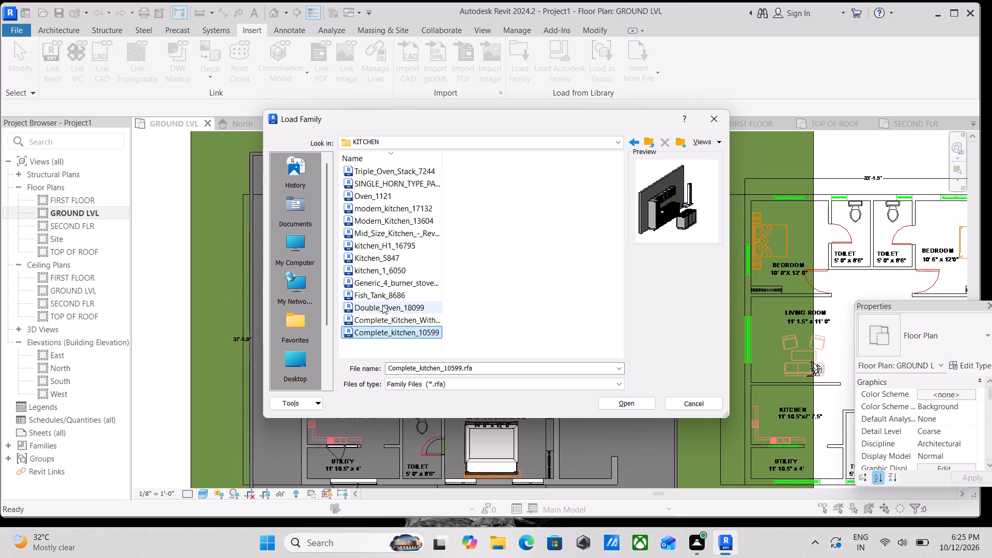
{"action": "left_click", "coordinate": [382, 305]}
{"action": "left_click", "coordinate": [375, 258]}
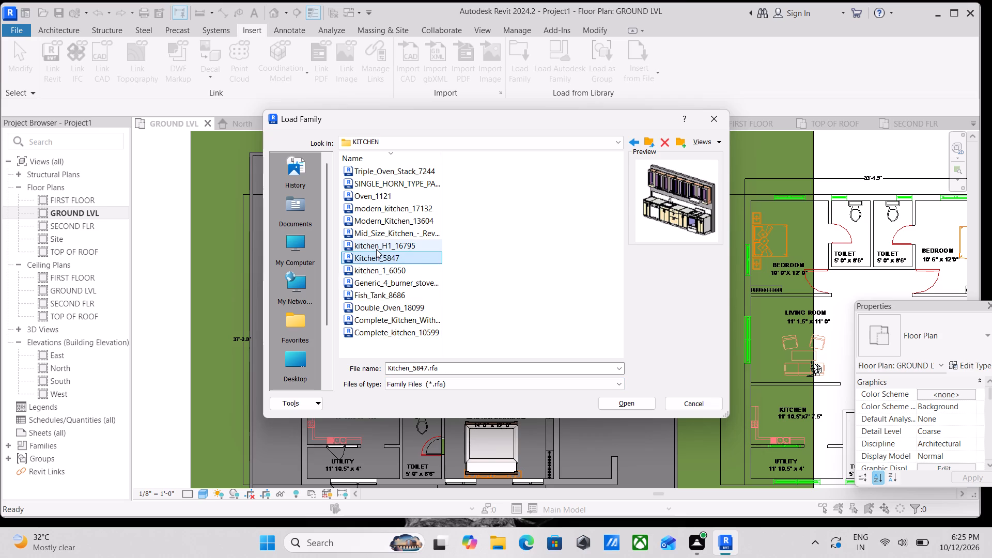
Load the kitchen_H1_16795 family into the project.
{"action": "left_click", "coordinate": [369, 245]}
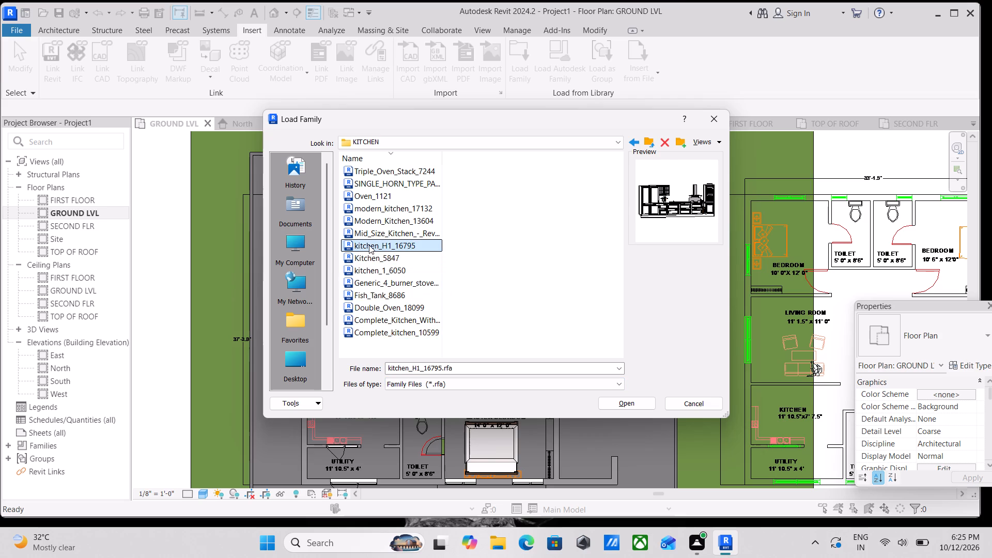
{"action": "left_click", "coordinate": [625, 400]}
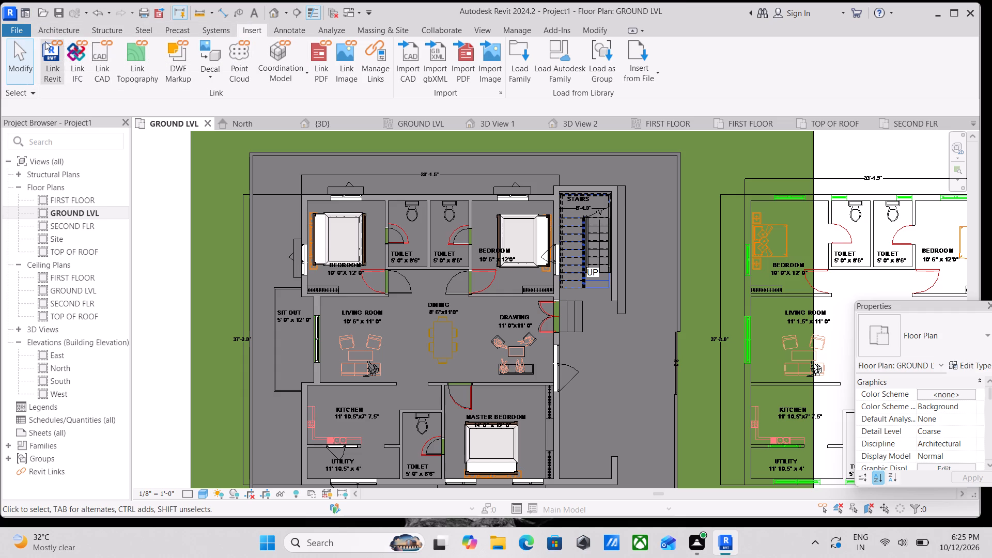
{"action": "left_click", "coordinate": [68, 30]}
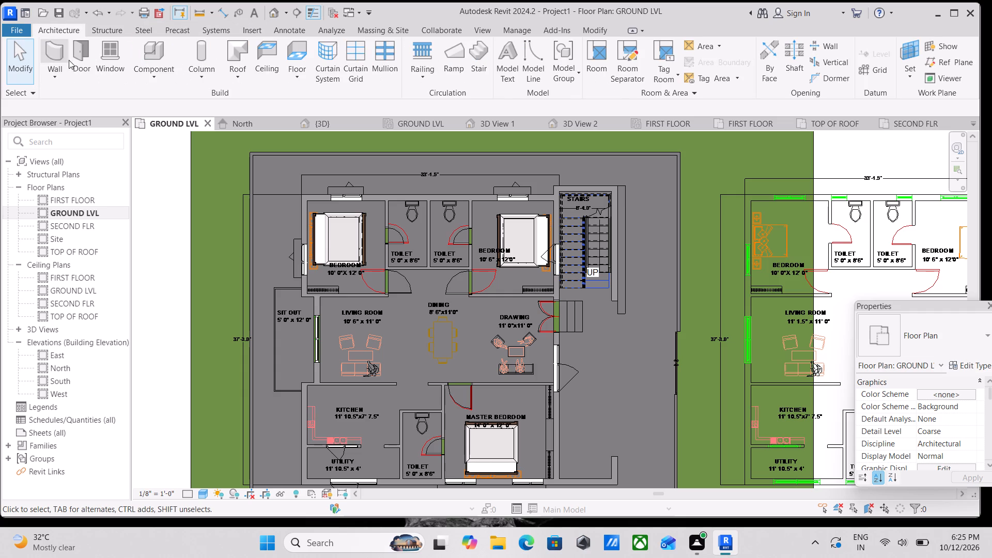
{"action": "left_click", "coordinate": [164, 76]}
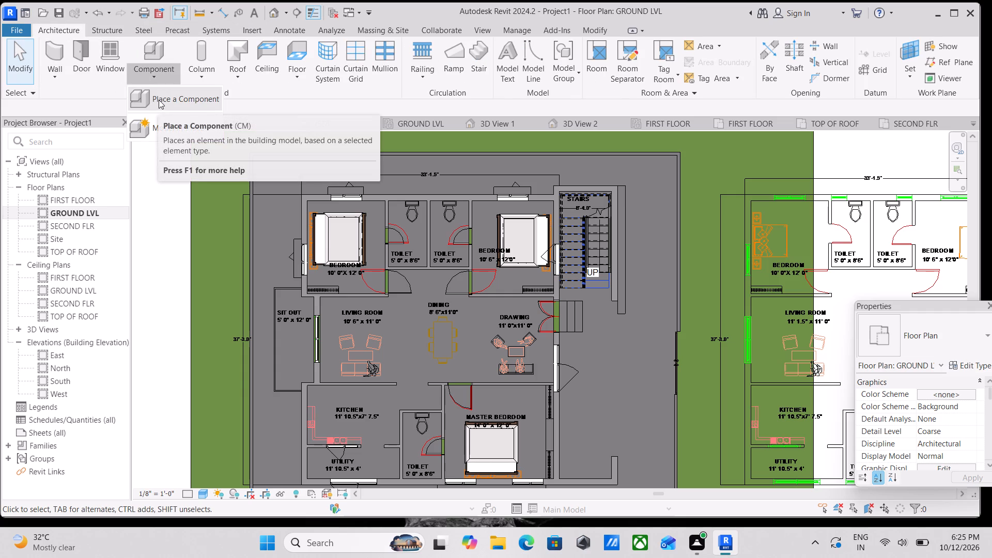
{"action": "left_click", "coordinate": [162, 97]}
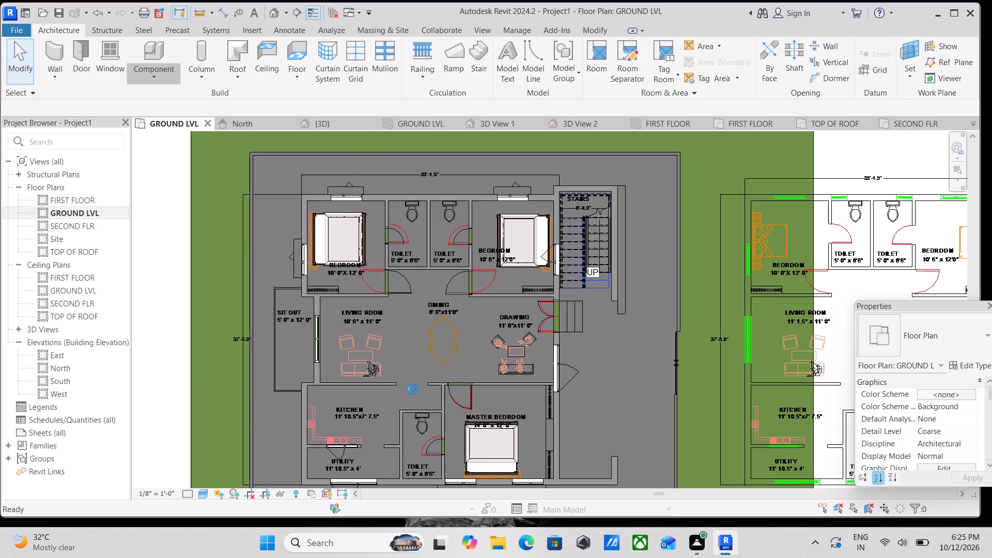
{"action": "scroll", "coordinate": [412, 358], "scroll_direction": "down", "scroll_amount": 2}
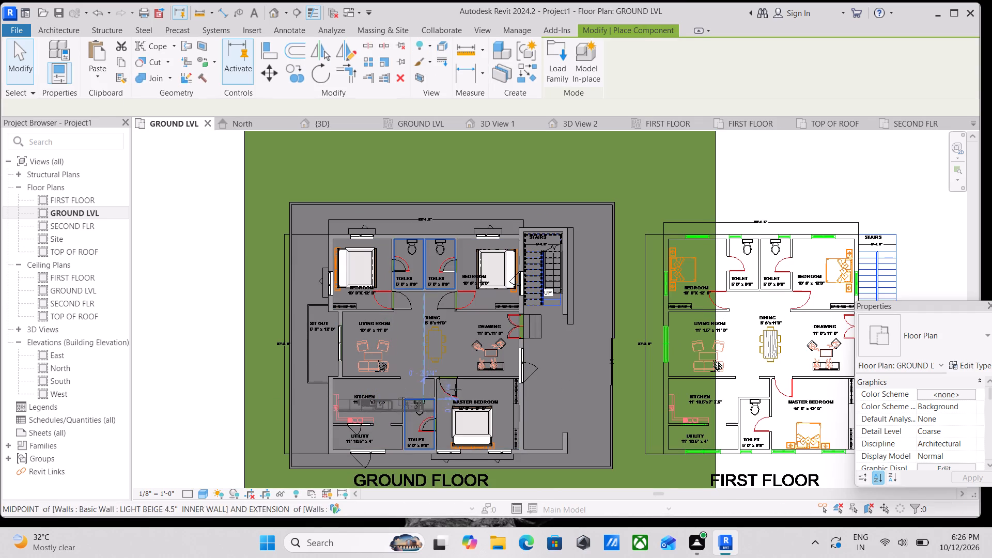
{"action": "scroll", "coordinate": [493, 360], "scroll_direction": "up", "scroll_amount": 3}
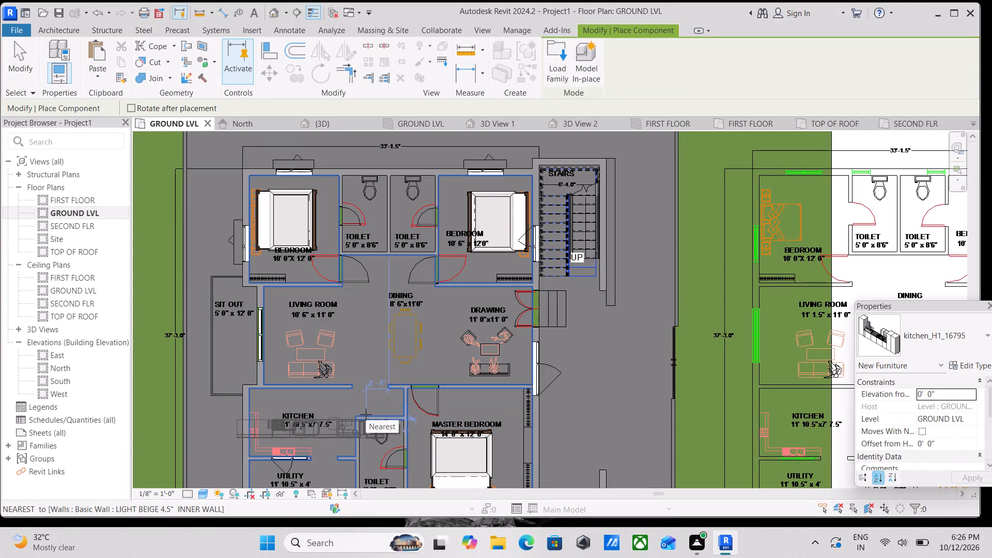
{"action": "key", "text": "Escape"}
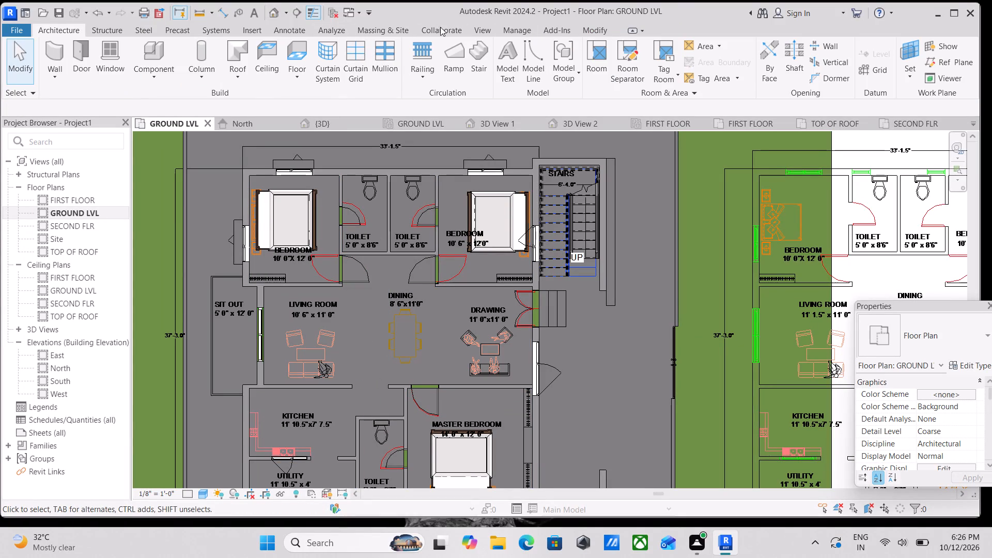
Start loading another family from the library and open the dining table folder inside SHUBHAM CITY.
{"action": "left_click", "coordinate": [259, 26]}
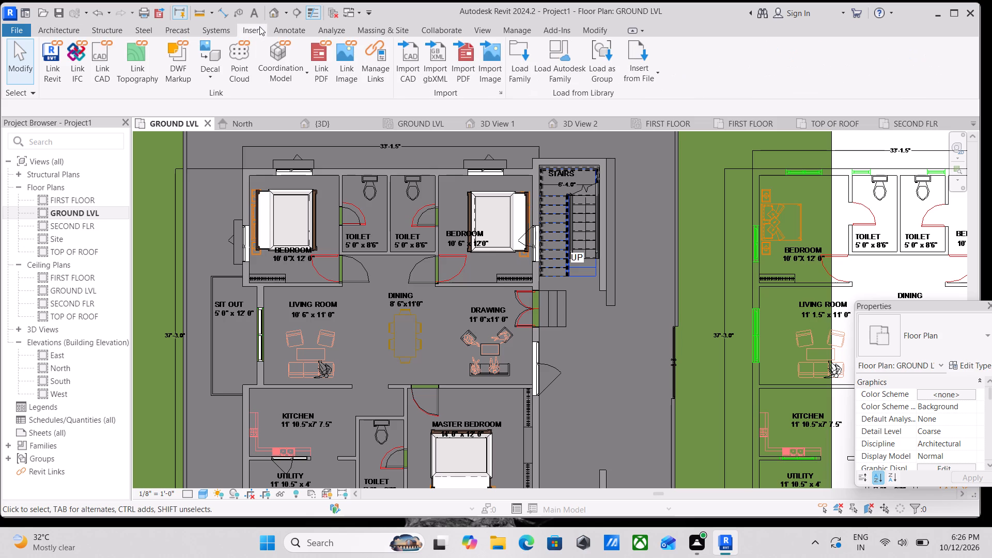
{"action": "left_click", "coordinate": [513, 61]}
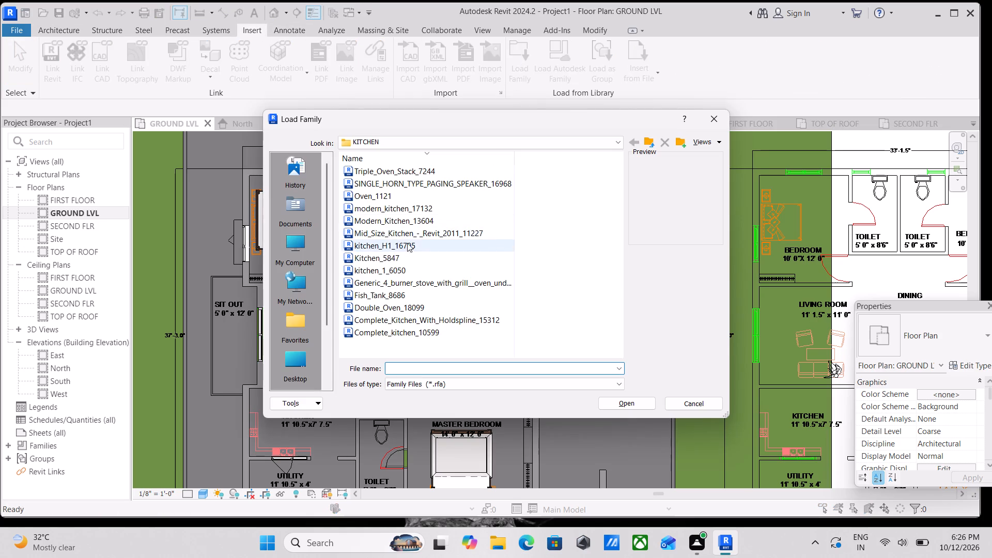
{"action": "left_click", "coordinate": [458, 141]}
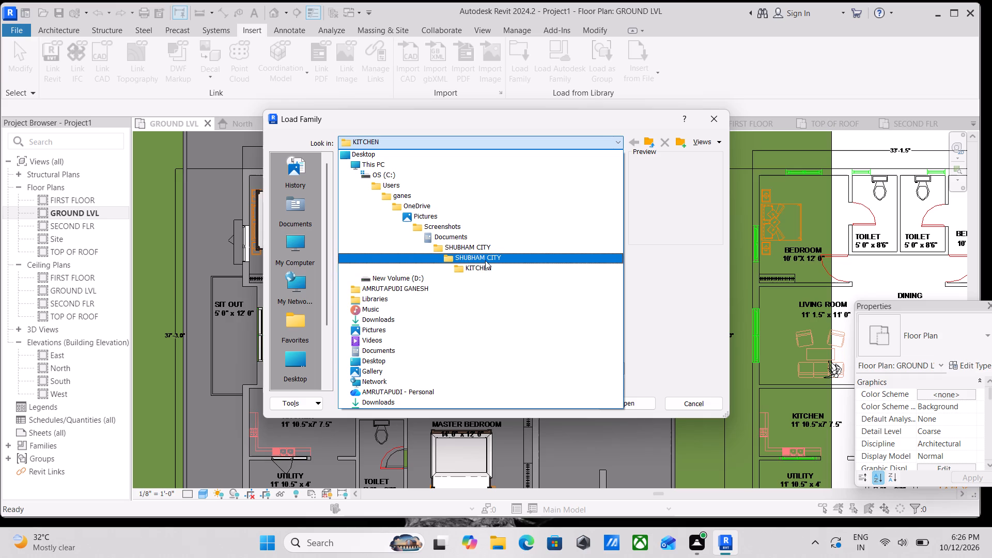
{"action": "left_click", "coordinate": [485, 260]}
{"action": "scroll", "coordinate": [413, 257], "scroll_direction": "down", "scroll_amount": 1}
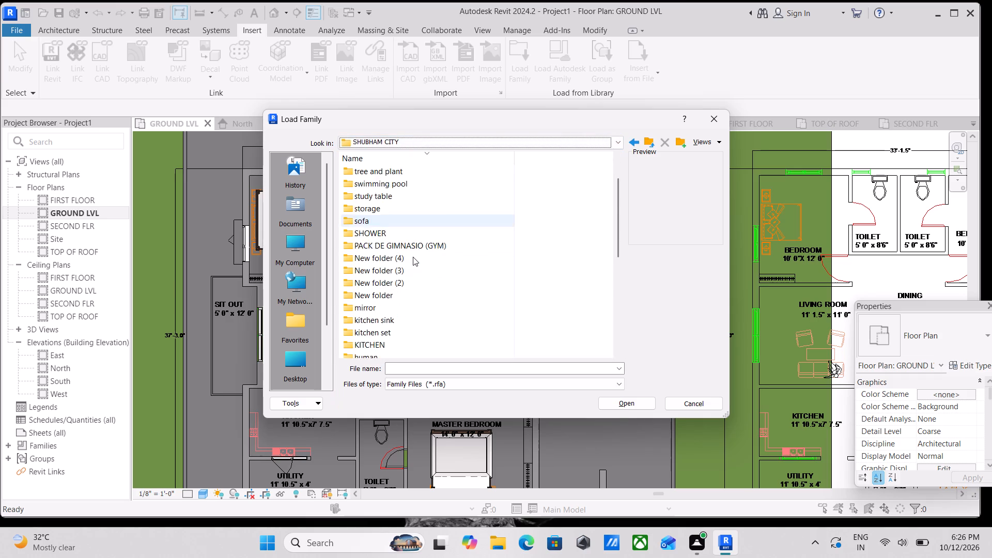
{"action": "scroll", "coordinate": [413, 257], "scroll_direction": "down", "scroll_amount": 5}
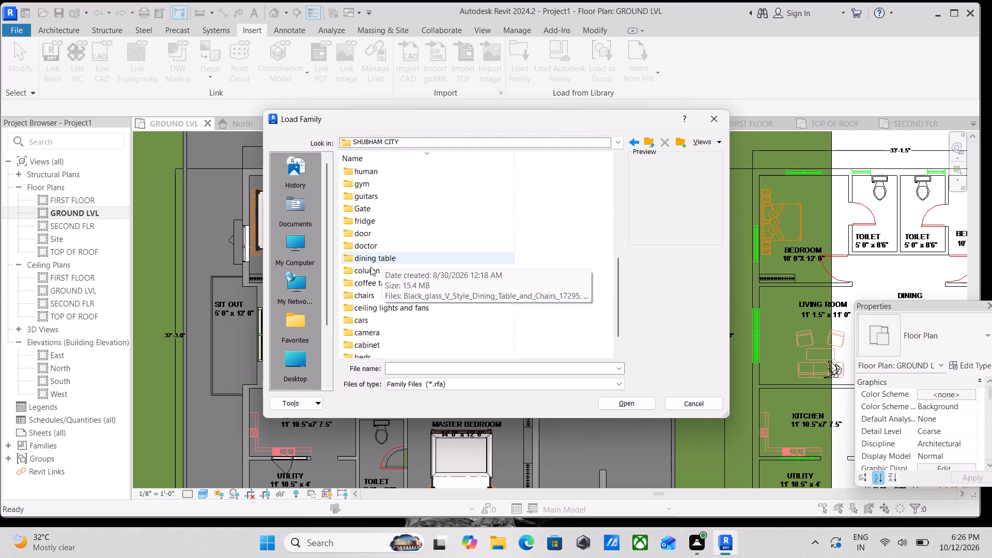
{"action": "scroll", "coordinate": [370, 267], "scroll_direction": "down", "scroll_amount": 4}
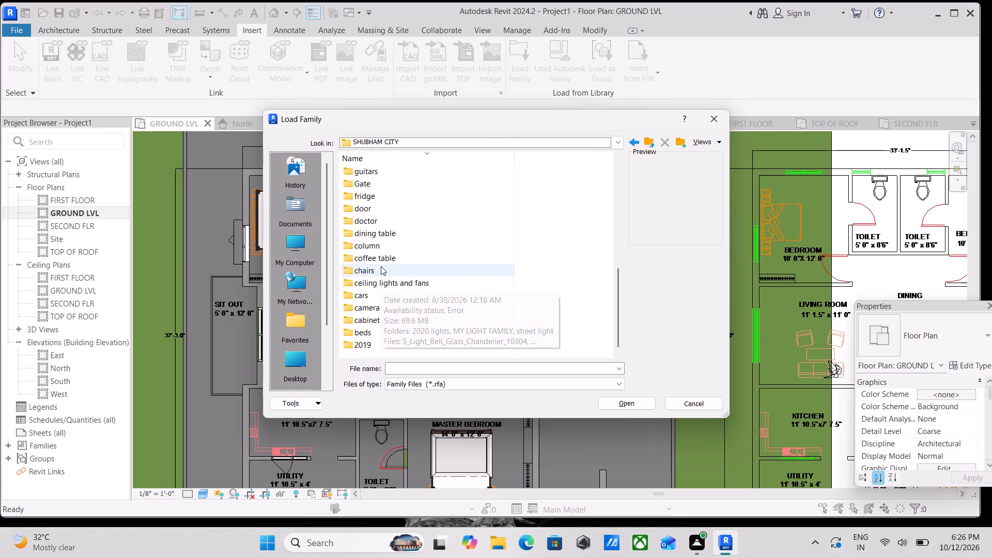
{"action": "double_click", "coordinate": [379, 233]}
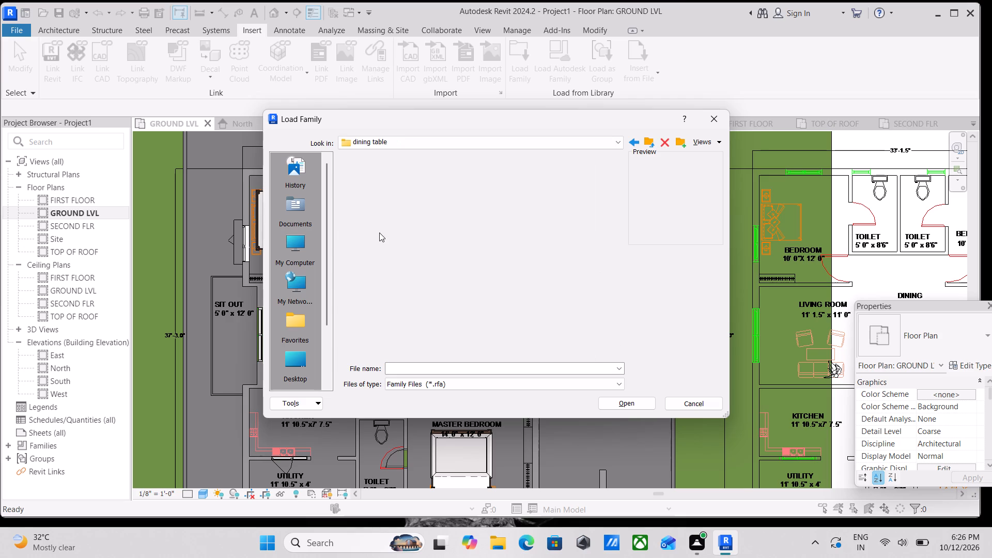
Compare the table previews and load the Dinning_Room_Table_and_Chairs_13500 family into the project.
{"action": "left_click", "coordinate": [378, 174]}
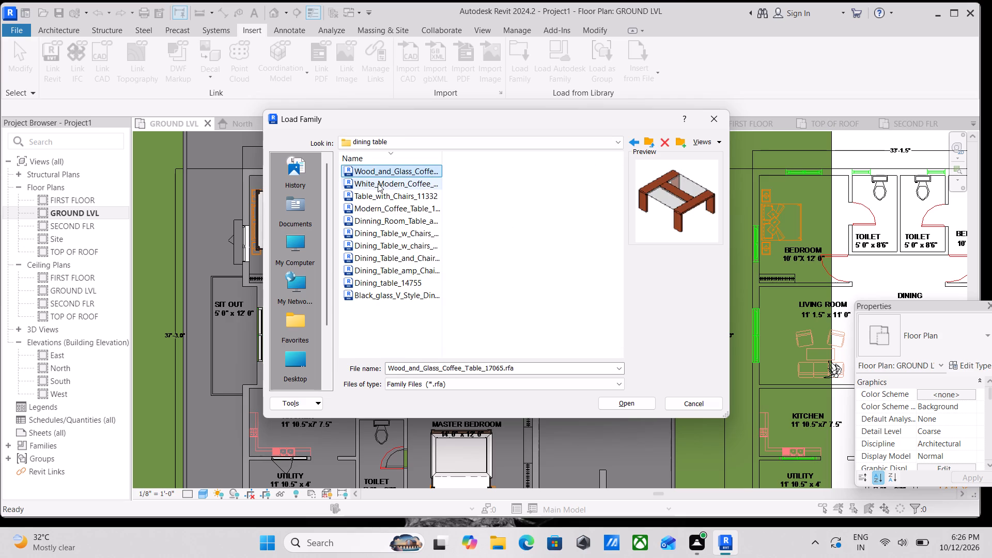
{"action": "left_click", "coordinate": [378, 183]}
{"action": "left_click", "coordinate": [378, 193]}
{"action": "left_click", "coordinate": [378, 205]}
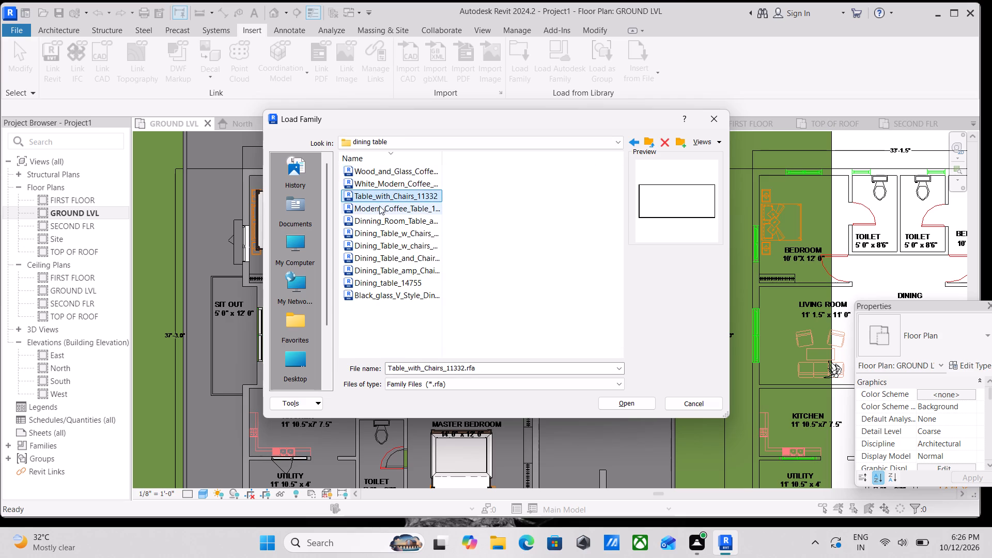
{"action": "left_click", "coordinate": [383, 218]}
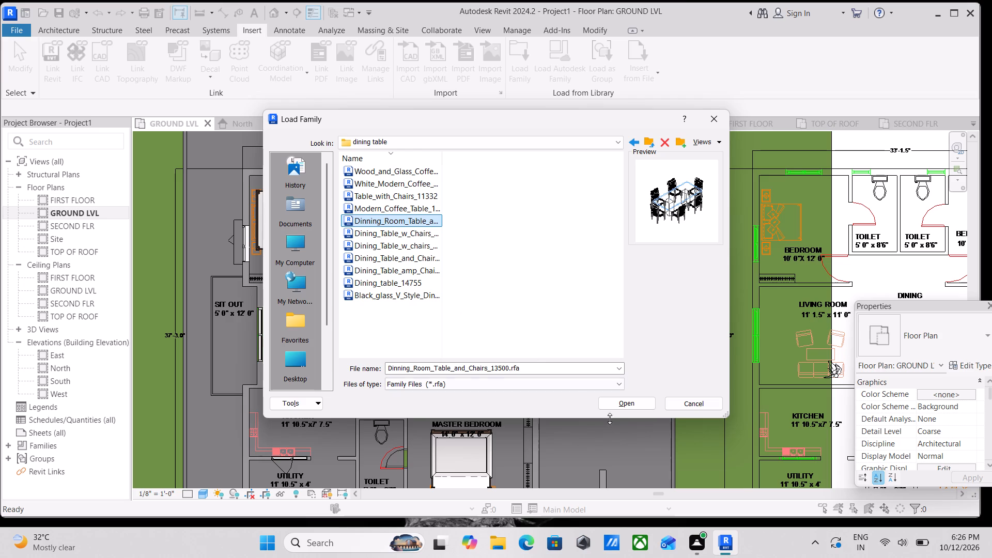
{"action": "left_click", "coordinate": [625, 402]}
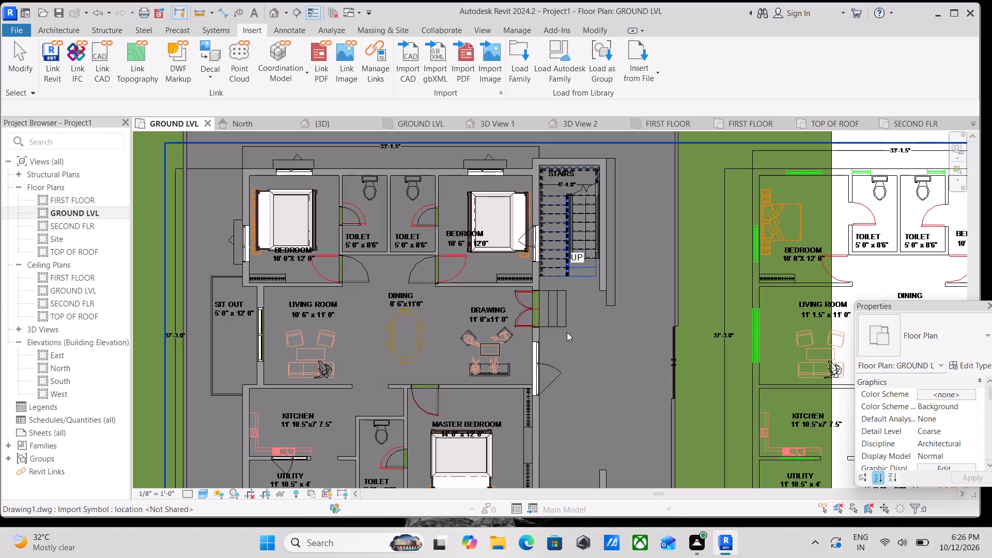
Place one Dinning_Room_Table_and_Chairs_13500 set in the 8'6" x 11'0" dining area, beside the drawn dining table, without rotating it.
{"action": "left_click", "coordinate": [62, 26]}
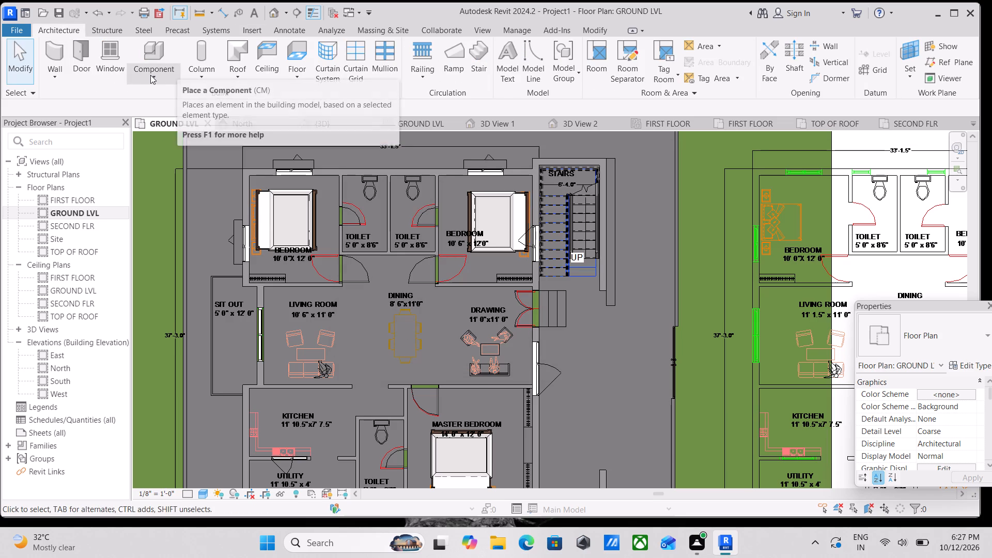
{"action": "left_click", "coordinate": [150, 75]}
{"action": "left_click", "coordinate": [145, 100]}
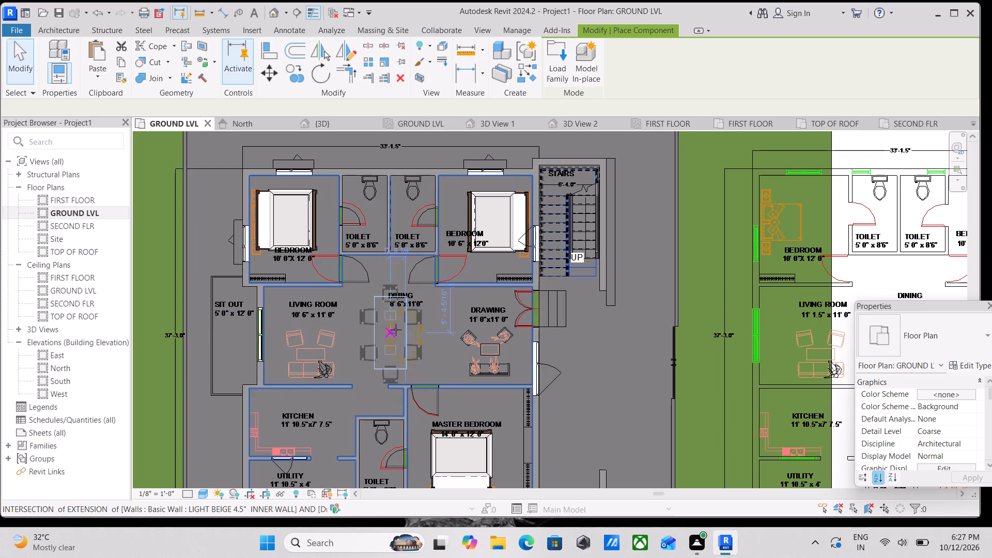
{"action": "scroll", "coordinate": [396, 330], "scroll_direction": "up", "scroll_amount": 3}
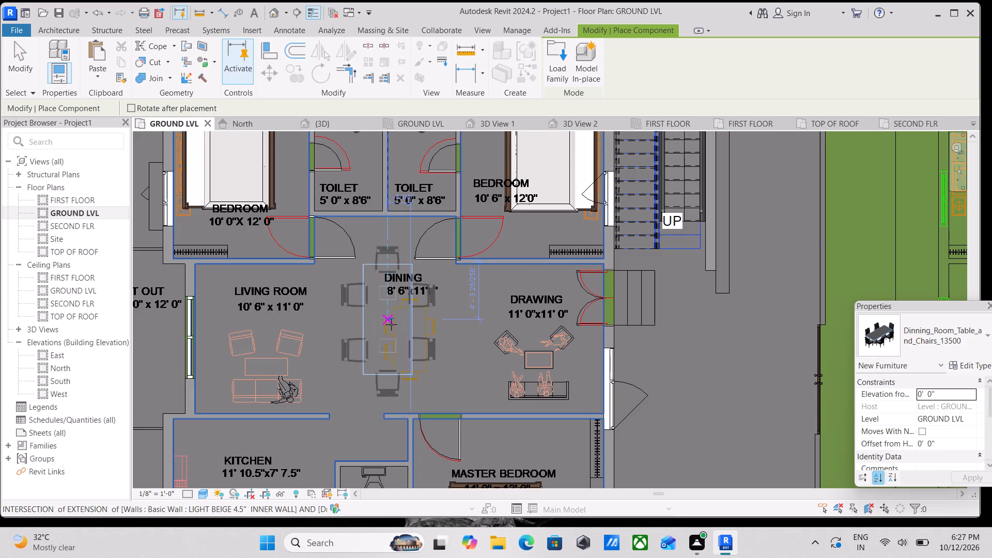
{"action": "left_click", "coordinate": [392, 333]}
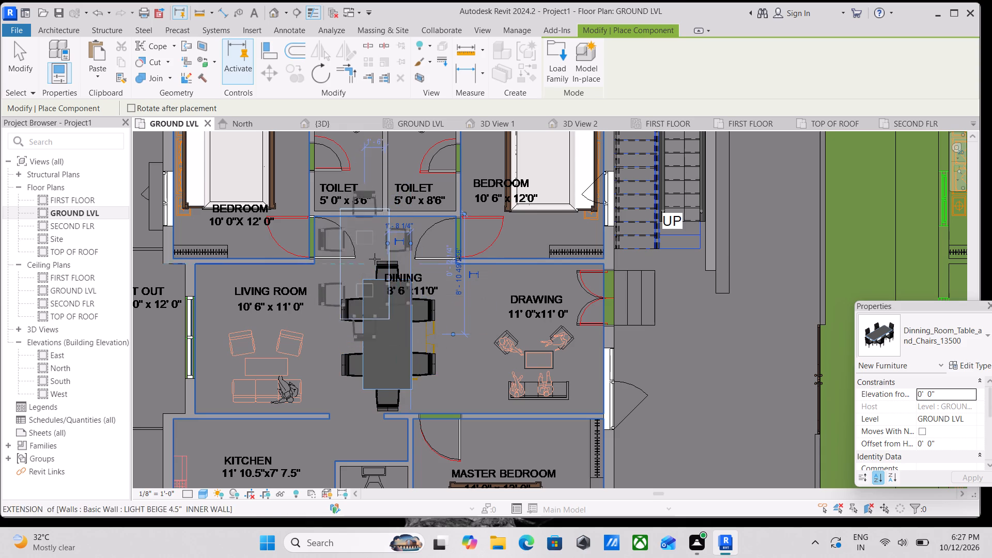
{"action": "key", "text": "Escape"}
{"action": "key", "text": "Escape"}
{"action": "scroll", "coordinate": [383, 260], "scroll_direction": "down", "scroll_amount": 2}
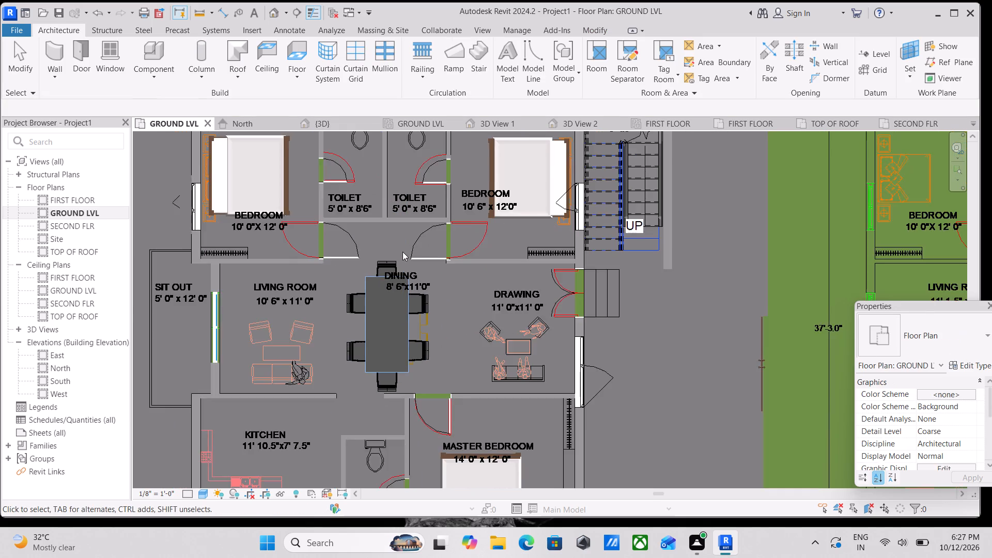
Examine the ground floor plan around the newly placed dining set, checking its fit among the surrounding rooms.
{"action": "scroll", "coordinate": [402, 252], "scroll_direction": "down", "scroll_amount": 1}
{"action": "middle_click_drag", "start_coordinate": [402, 252], "coordinate": [446, 213]}
{"action": "scroll", "coordinate": [447, 212], "scroll_direction": "down", "scroll_amount": 3}
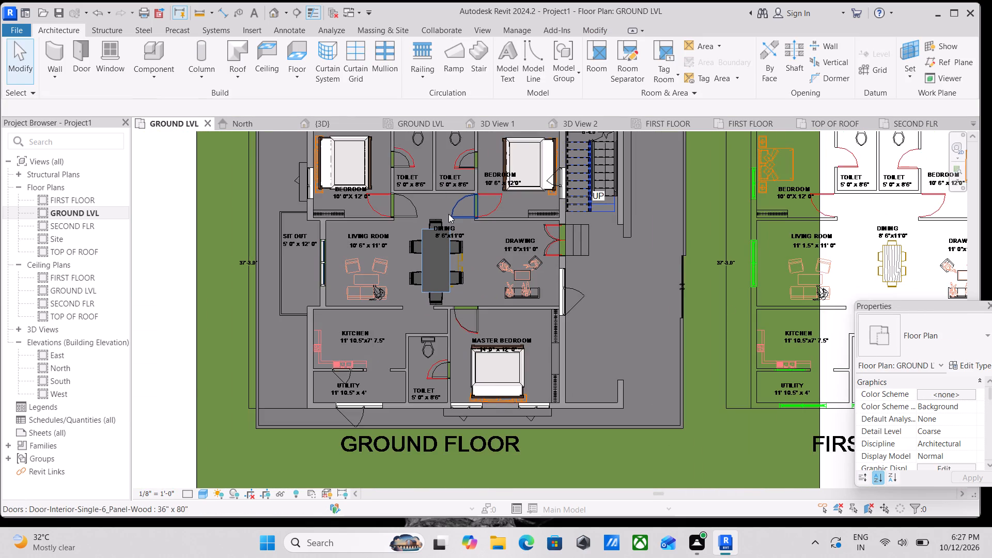
{"action": "scroll", "coordinate": [448, 214], "scroll_direction": "down", "scroll_amount": 1}
{"action": "scroll", "coordinate": [448, 214], "scroll_direction": "up", "scroll_amount": 2}
{"action": "scroll", "coordinate": [404, 254], "scroll_direction": "up", "scroll_amount": 3}
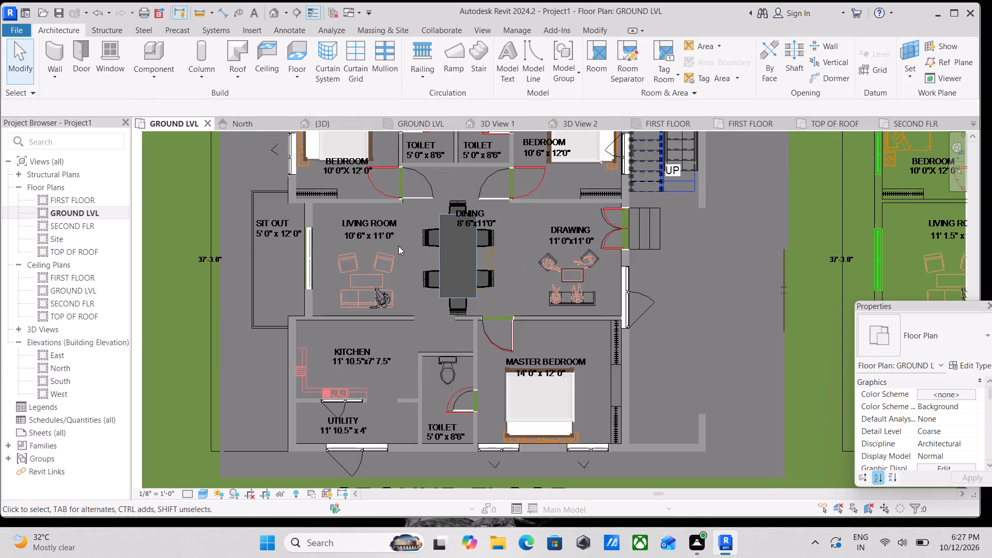
{"action": "scroll", "coordinate": [406, 245], "scroll_direction": "up", "scroll_amount": 3}
{"action": "middle_click_drag", "start_coordinate": [411, 245], "coordinate": [436, 250]}
{"action": "scroll", "coordinate": [437, 250], "scroll_direction": "up", "scroll_amount": 1}
{"action": "scroll", "coordinate": [426, 239], "scroll_direction": "down", "scroll_amount": 1}
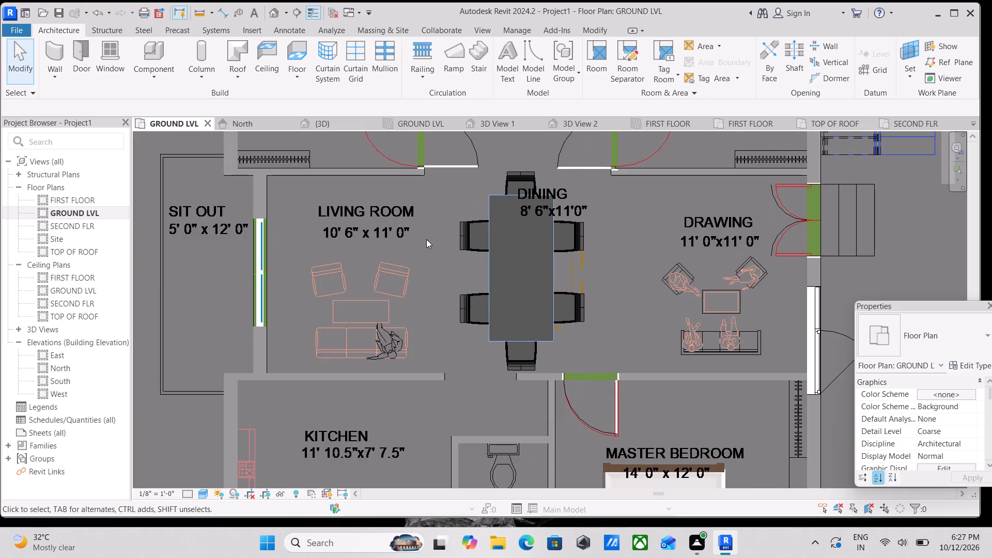
{"action": "scroll", "coordinate": [426, 239], "scroll_direction": "down", "scroll_amount": 1}
{"action": "middle_click_drag", "start_coordinate": [426, 239], "coordinate": [445, 255]}
{"action": "scroll", "coordinate": [445, 255], "scroll_direction": "down", "scroll_amount": 2}
{"action": "middle_click_drag", "start_coordinate": [445, 255], "coordinate": [463, 262]}
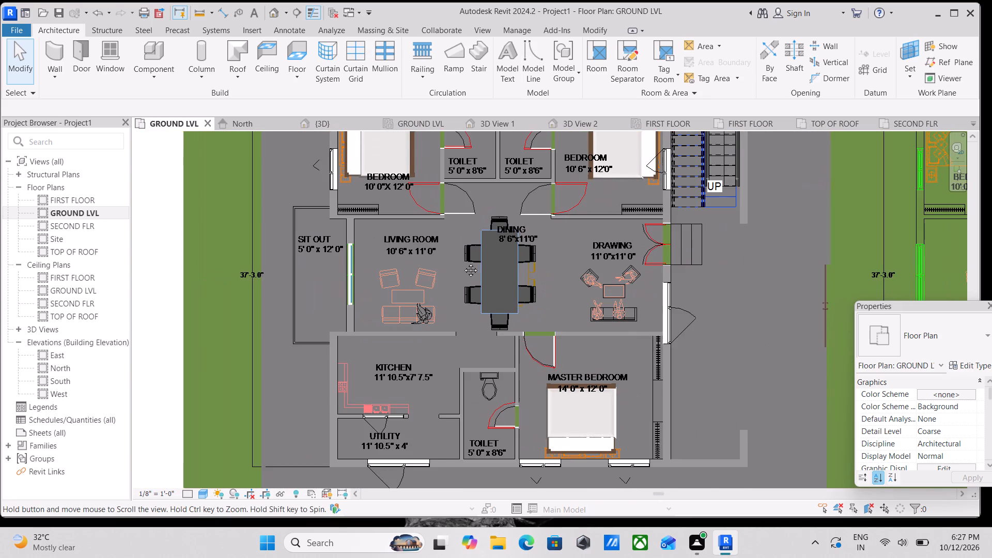
{"action": "middle_click_drag", "start_coordinate": [463, 262], "coordinate": [466, 262]}
{"action": "scroll", "coordinate": [491, 226], "scroll_direction": "down", "scroll_amount": 2}
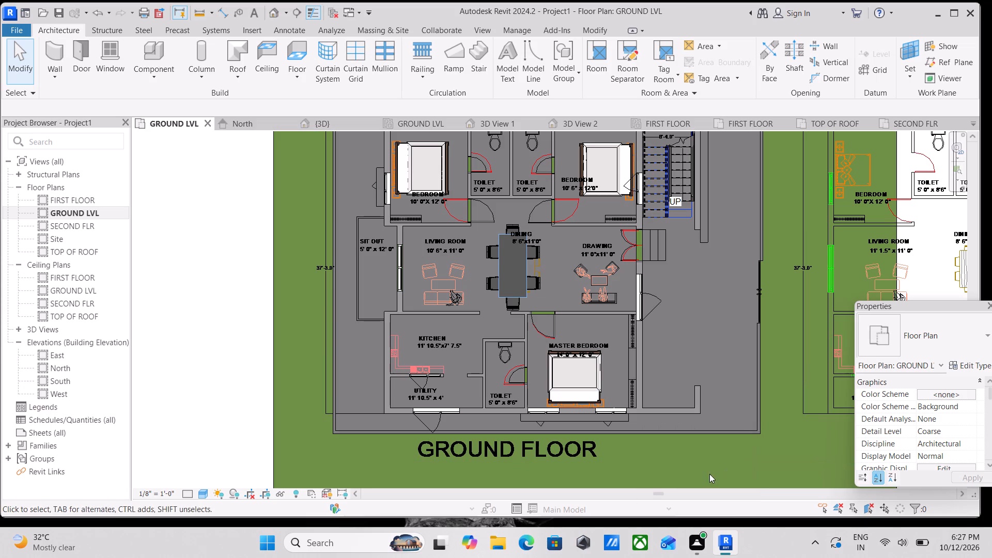
{"action": "scroll", "coordinate": [657, 369], "scroll_direction": "down", "scroll_amount": 3}
{"action": "scroll", "coordinate": [647, 314], "scroll_direction": "up", "scroll_amount": 3}
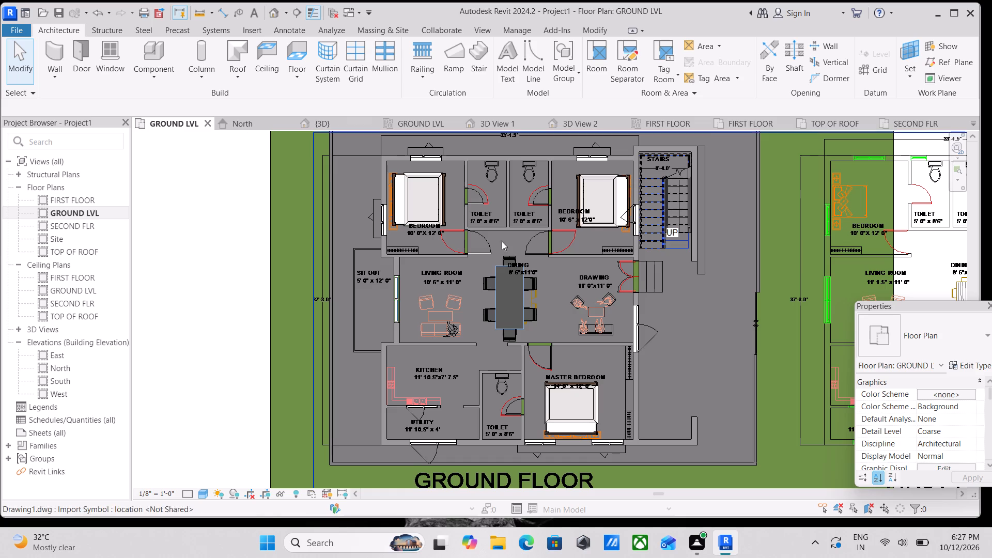
Nudge the Dinning_Room_Table_and_Chairs_13500 set about 6 inches towards the bedroom side of the dining area.
{"action": "scroll", "coordinate": [529, 267], "scroll_direction": "down", "scroll_amount": 1}
{"action": "middle_click_drag", "start_coordinate": [533, 270], "coordinate": [516, 208]}
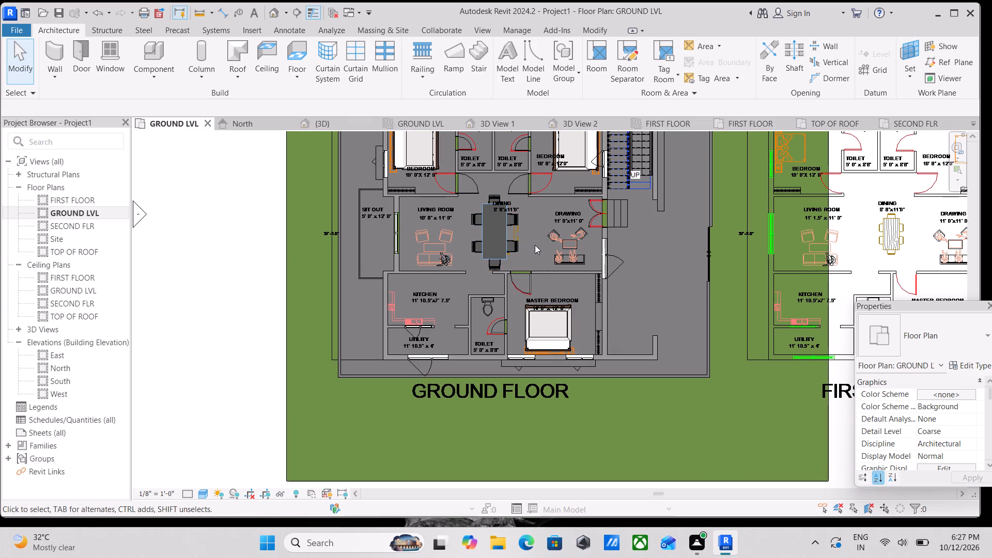
{"action": "middle_click_drag", "start_coordinate": [543, 254], "coordinate": [521, 214]}
{"action": "scroll", "coordinate": [541, 249], "scroll_direction": "up", "scroll_amount": 1}
{"action": "middle_click_drag", "start_coordinate": [407, 276], "coordinate": [406, 309]}
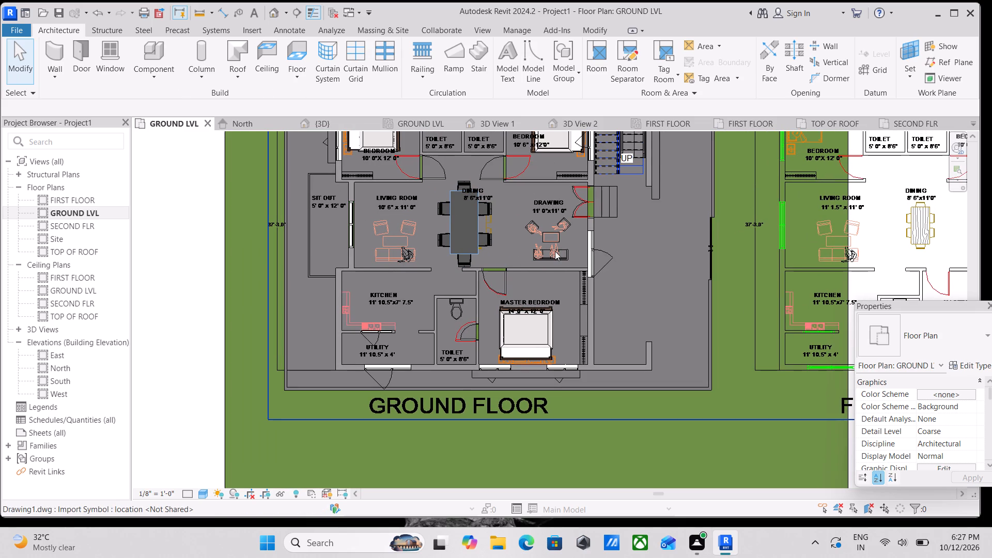
{"action": "left_click", "coordinate": [483, 216]}
{"action": "scroll", "coordinate": [483, 216], "scroll_direction": "up", "scroll_amount": 1}
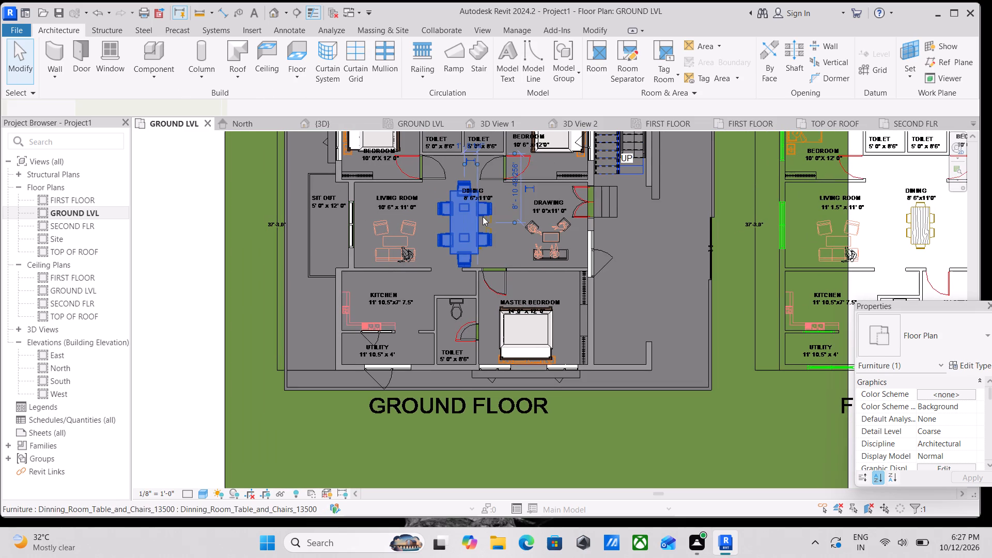
{"action": "scroll", "coordinate": [483, 216], "scroll_direction": "up", "scroll_amount": 2}
{"action": "middle_click_drag", "start_coordinate": [494, 218], "coordinate": [493, 305]}
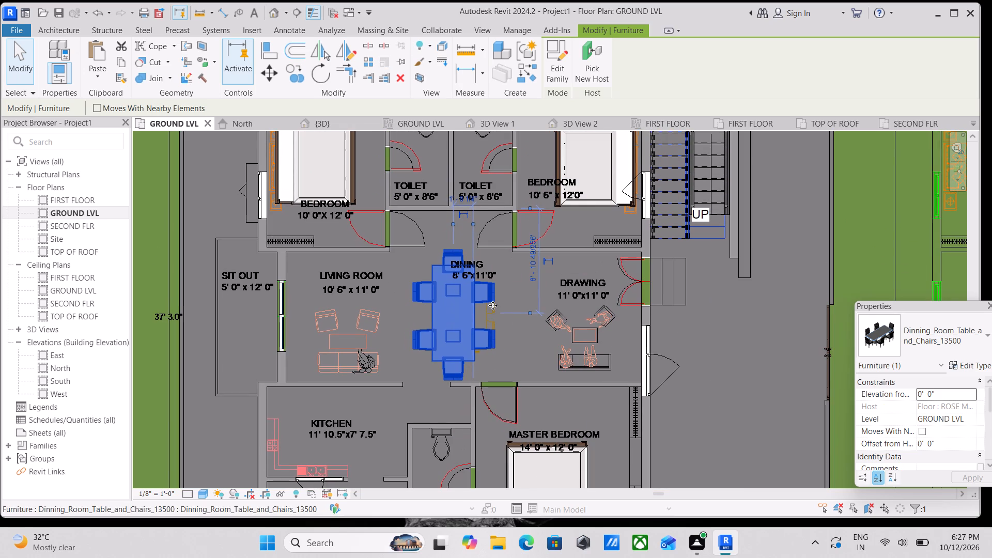
{"action": "key", "text": "Up"}
{"action": "key", "text": "Up"}
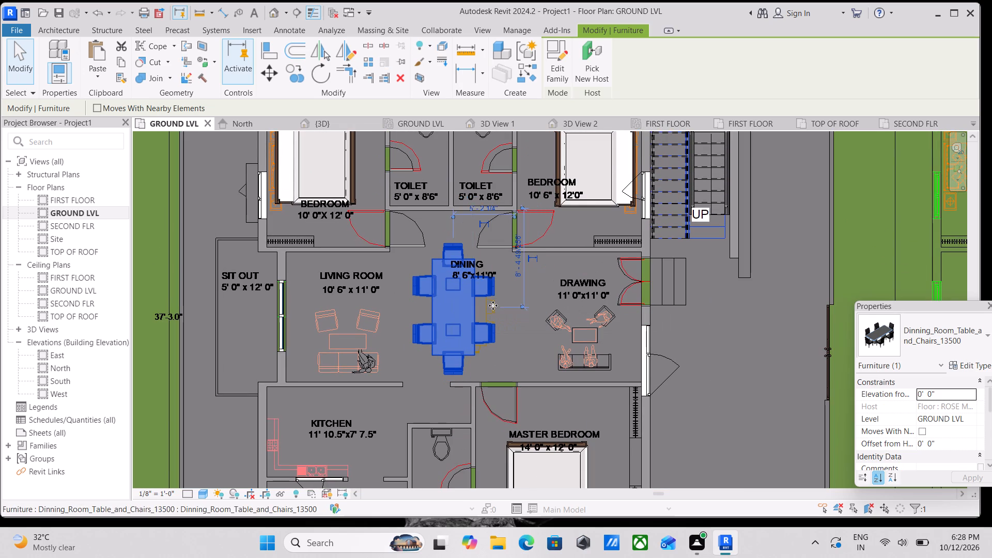
{"action": "scroll", "coordinate": [493, 305], "scroll_direction": "up", "scroll_amount": 1}
{"action": "scroll", "coordinate": [636, 149], "scroll_direction": "down", "scroll_amount": 2}
{"action": "scroll", "coordinate": [487, 268], "scroll_direction": "up", "scroll_amount": 3}
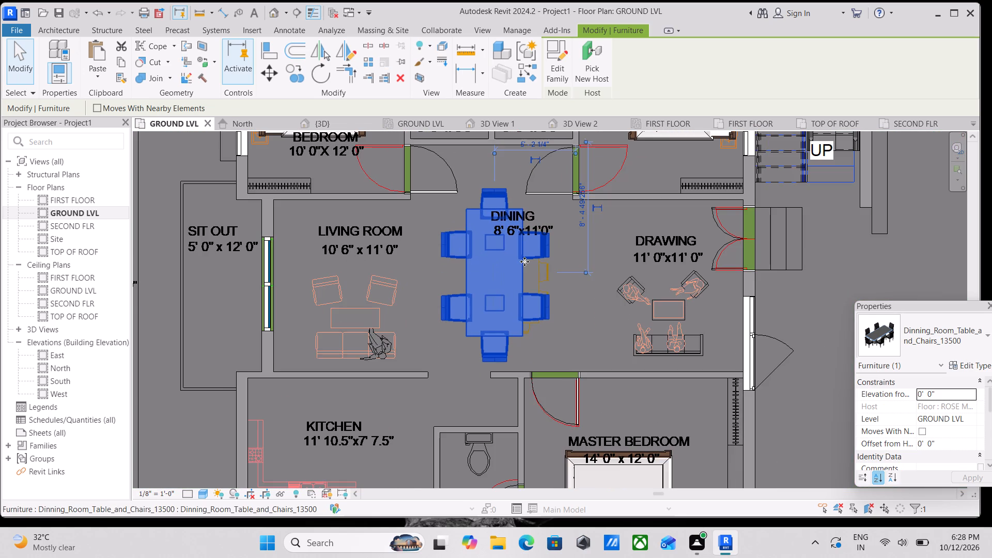
{"action": "key", "text": "Escape"}
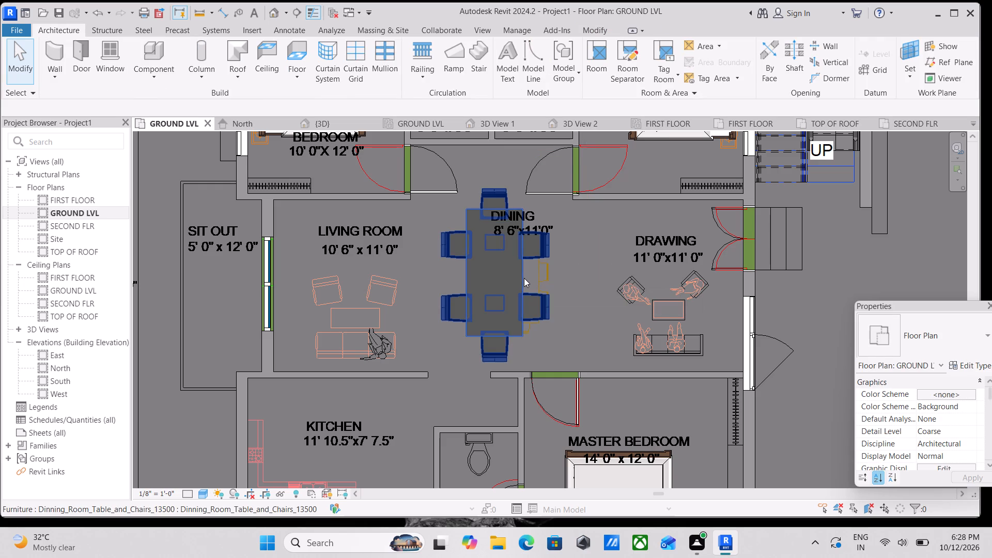
{"action": "left_click", "coordinate": [524, 278]}
{"action": "key", "text": "Escape"}
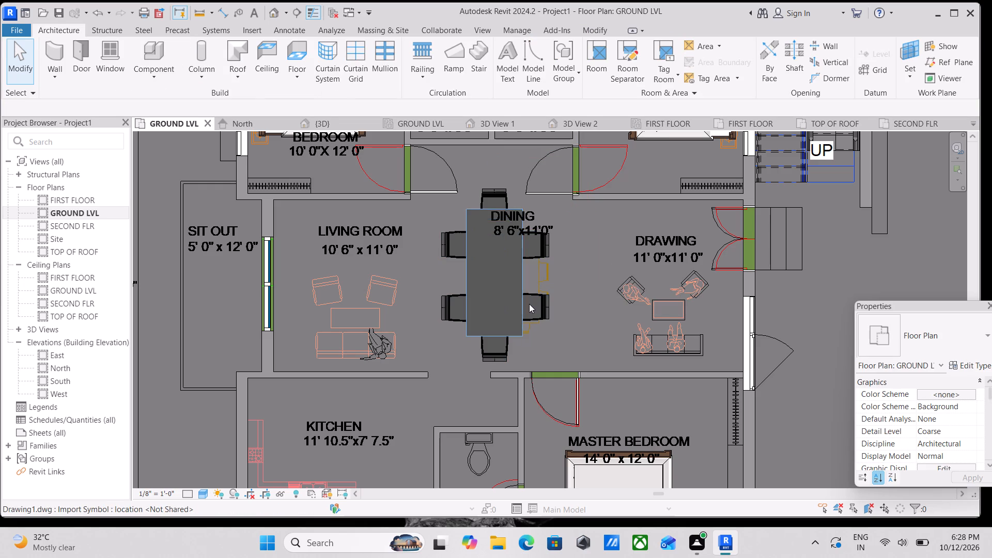
Examine the drawn sofa and armchair layout in the 10'6" x 11'0" living room and its clearance from the dining set.
{"action": "scroll", "coordinate": [695, 288], "scroll_direction": "down", "scroll_amount": 1}
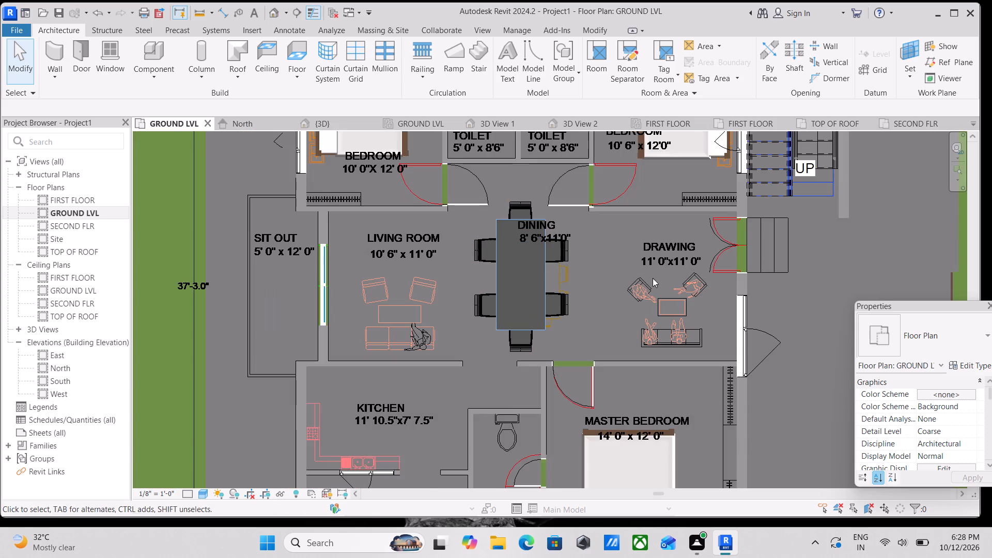
{"action": "middle_click_drag", "start_coordinate": [653, 278], "coordinate": [636, 313]}
{"action": "middle_click_drag", "start_coordinate": [570, 334], "coordinate": [573, 351]}
{"action": "middle_click_drag", "start_coordinate": [573, 351], "coordinate": [582, 379]}
{"action": "middle_click_drag", "start_coordinate": [555, 366], "coordinate": [574, 352]}
{"action": "middle_click_drag", "start_coordinate": [585, 344], "coordinate": [590, 343]}
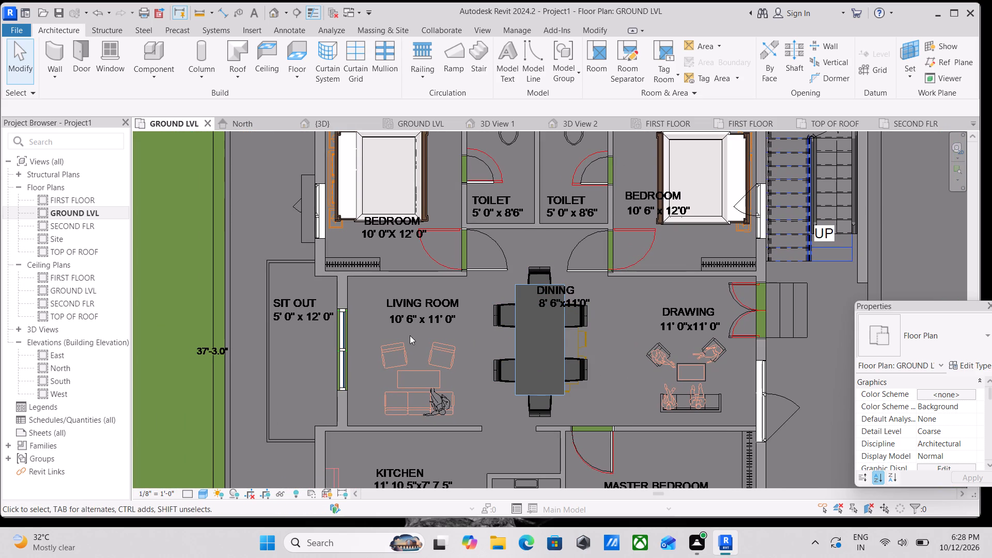
{"action": "scroll", "coordinate": [451, 370], "scroll_direction": "up", "scroll_amount": 2}
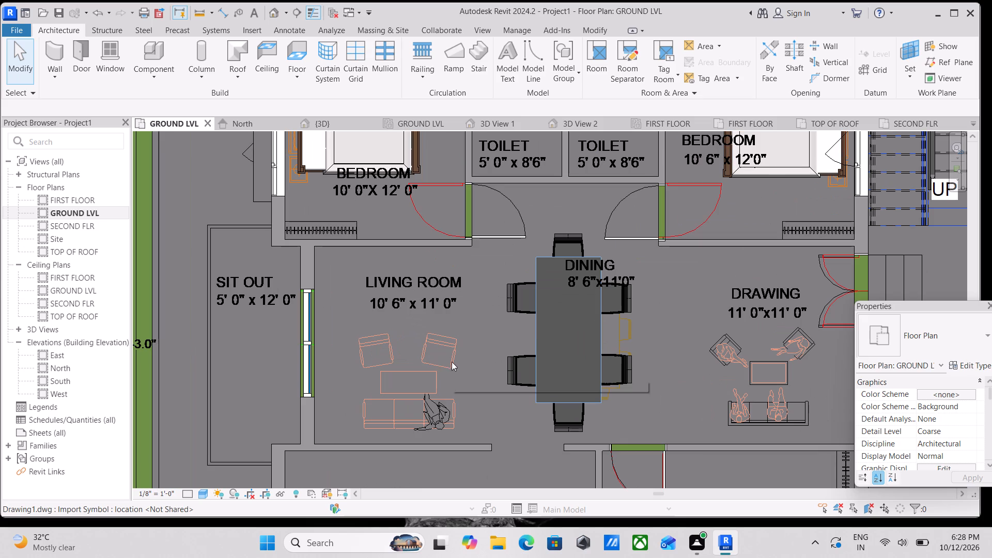
{"action": "scroll", "coordinate": [449, 381], "scroll_direction": "down", "scroll_amount": 1}
{"action": "middle_click_drag", "start_coordinate": [438, 372], "coordinate": [442, 402]}
{"action": "scroll", "coordinate": [475, 375], "scroll_direction": "up", "scroll_amount": 2}
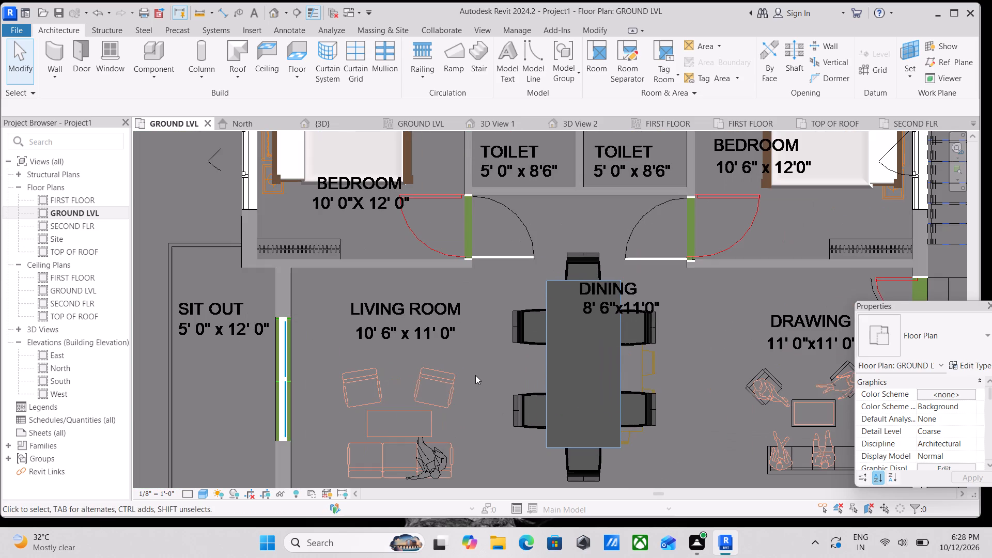
{"action": "scroll", "coordinate": [542, 352], "scroll_direction": "up", "scroll_amount": 2}
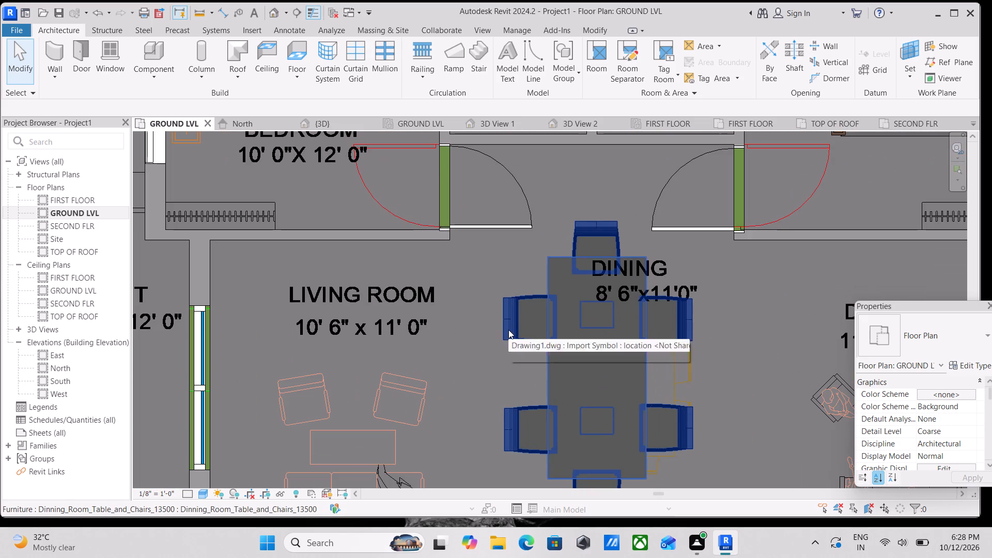
{"action": "scroll", "coordinate": [481, 349], "scroll_direction": "down", "scroll_amount": 1}
{"action": "middle_click", "coordinate": [481, 349]}
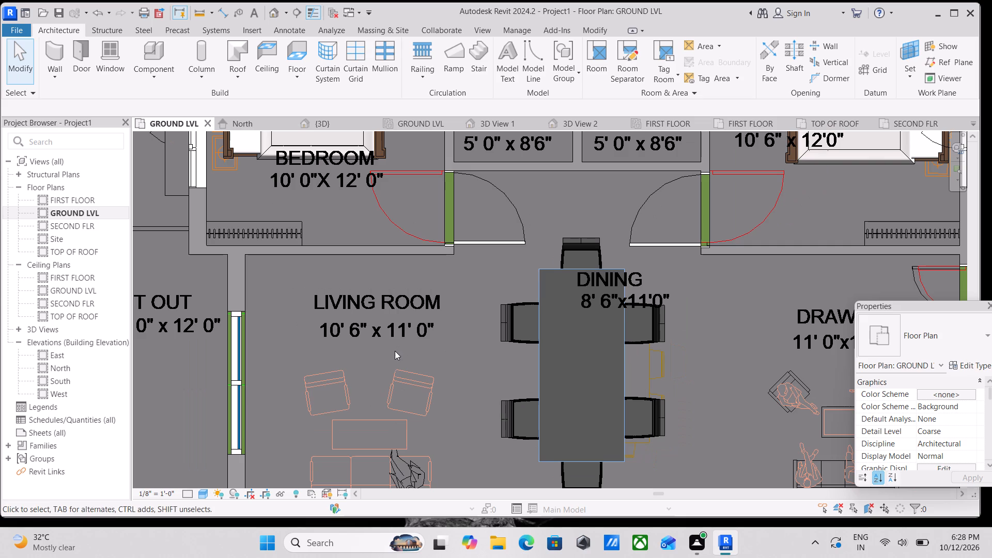
{"action": "middle_click_drag", "start_coordinate": [410, 347], "coordinate": [451, 323]}
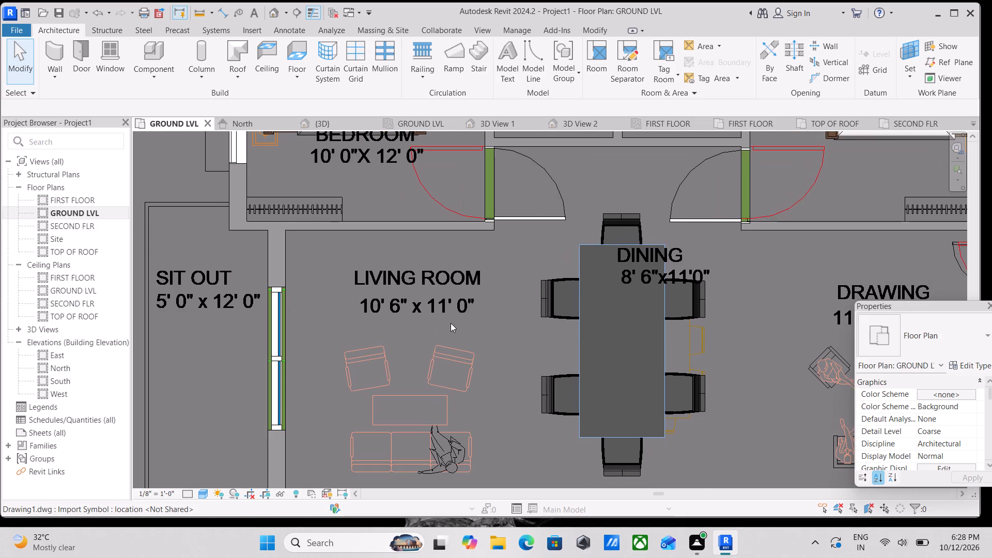
{"action": "scroll", "coordinate": [400, 305], "scroll_direction": "down", "scroll_amount": 1}
{"action": "middle_click_drag", "start_coordinate": [400, 305], "coordinate": [431, 306]}
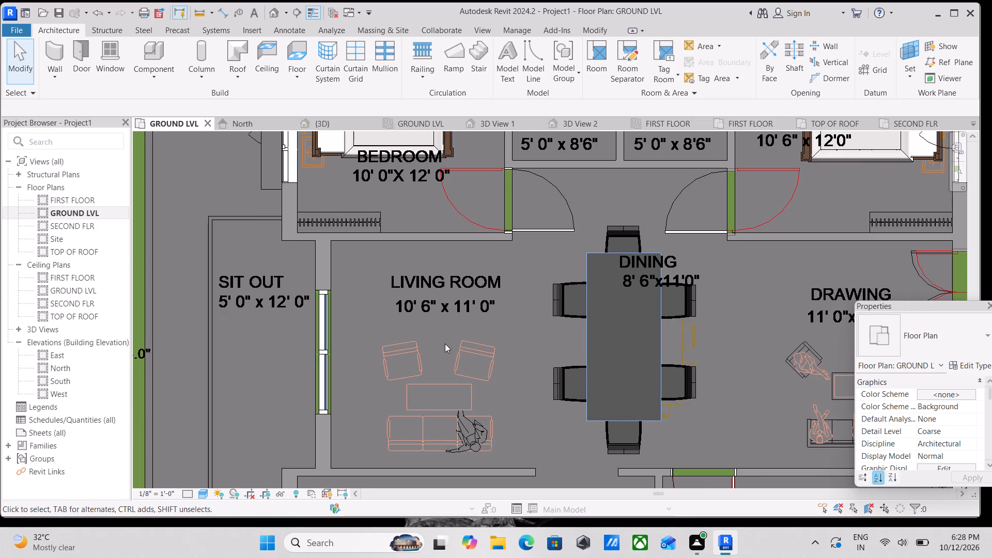
{"action": "scroll", "coordinate": [455, 361], "scroll_direction": "down", "scroll_amount": 1}
{"action": "middle_click_drag", "start_coordinate": [463, 368], "coordinate": [483, 355]}
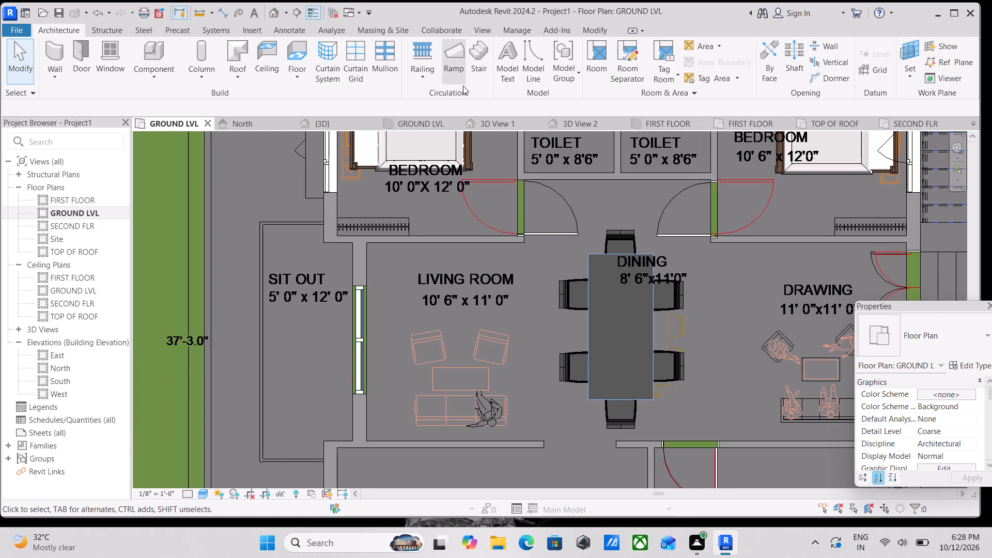
Examine the two upper bedrooms, their toilets, the stairs and the drawing room in the ground floor plan.
{"action": "scroll", "coordinate": [556, 297], "scroll_direction": "down", "scroll_amount": 1}
{"action": "middle_click_drag", "start_coordinate": [556, 297], "coordinate": [488, 313]}
{"action": "middle_click_drag", "start_coordinate": [609, 334], "coordinate": [599, 334]}
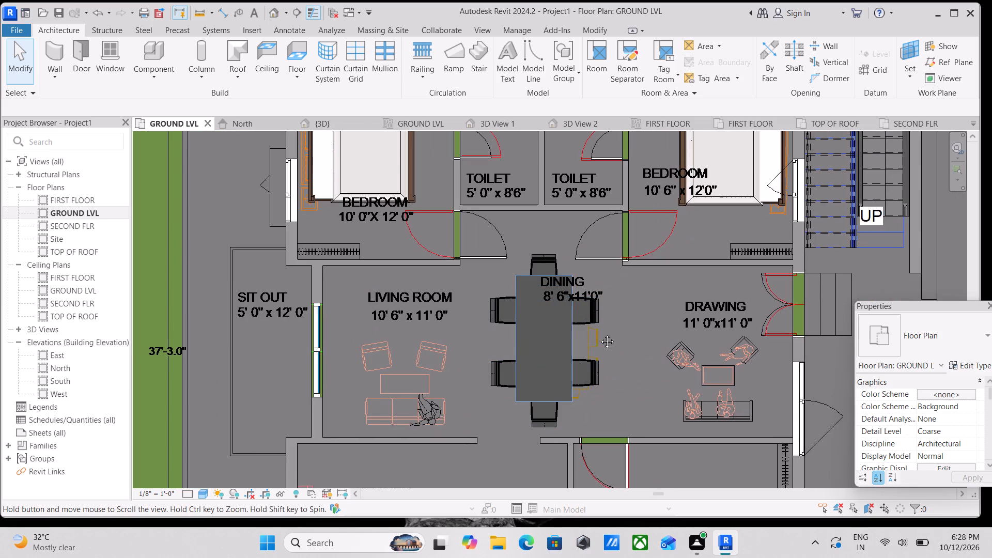
{"action": "middle_click_drag", "start_coordinate": [599, 334], "coordinate": [567, 338]}
{"action": "middle_click_drag", "start_coordinate": [628, 332], "coordinate": [586, 369]}
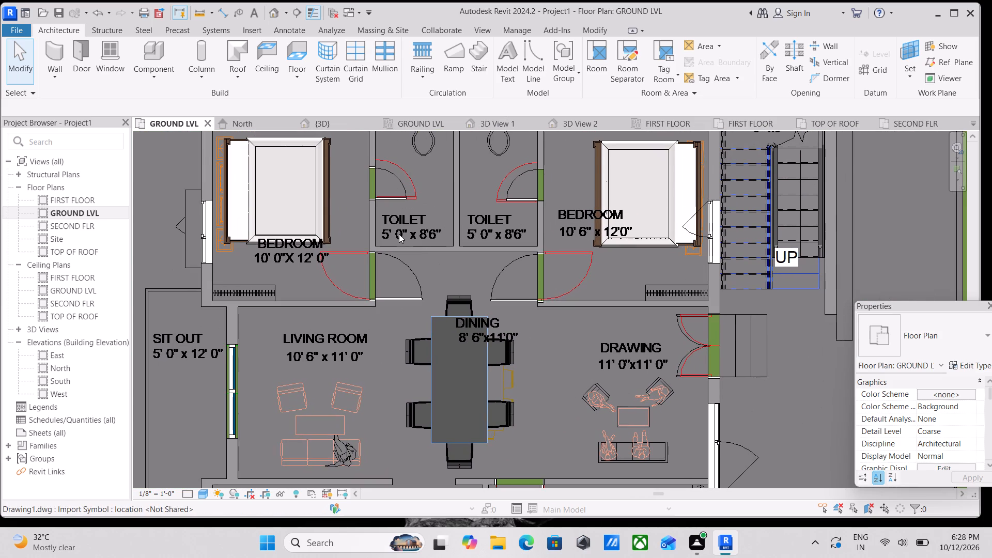
{"action": "middle_click_drag", "start_coordinate": [423, 212], "coordinate": [427, 282]}
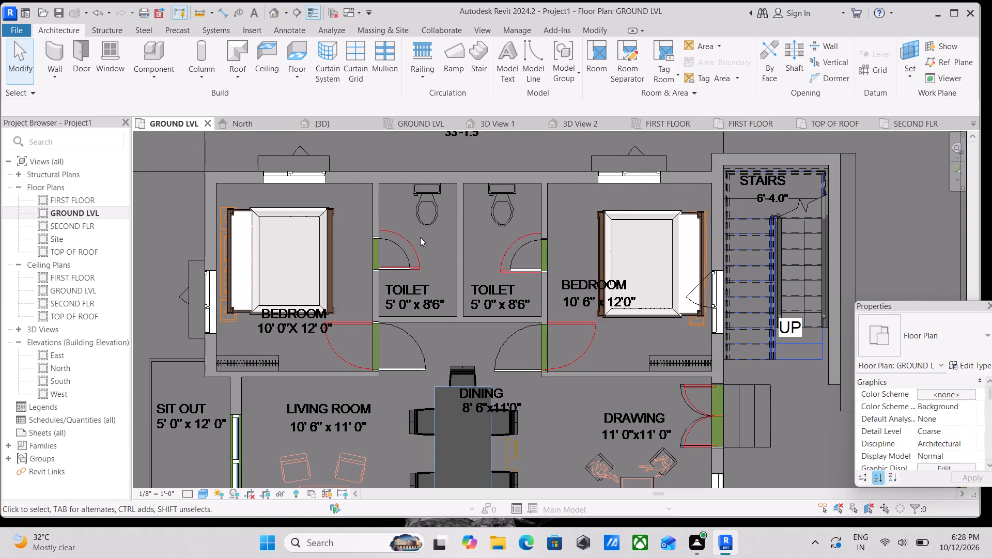
{"action": "middle_click_drag", "start_coordinate": [435, 251], "coordinate": [448, 235]}
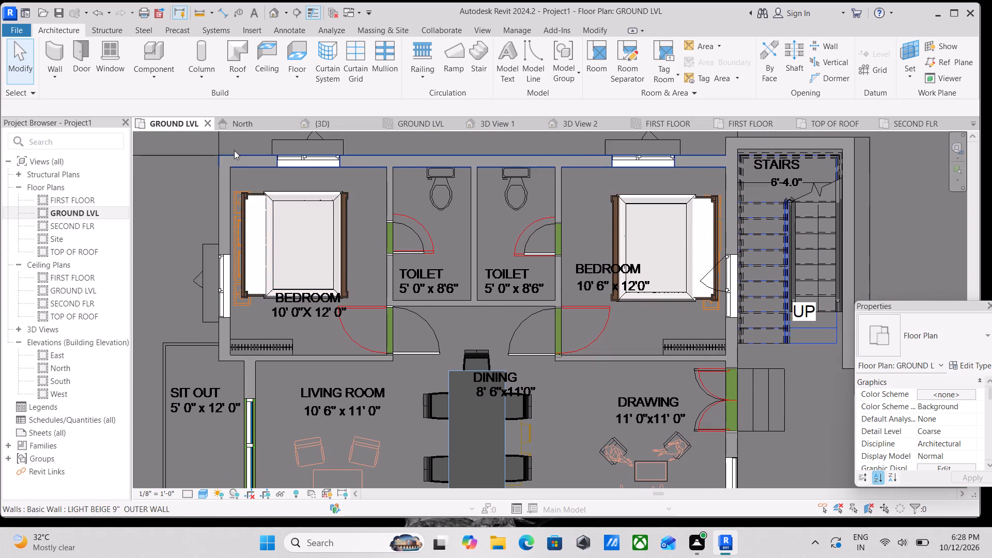
{"action": "scroll", "coordinate": [234, 150], "scroll_direction": "down", "scroll_amount": 1}
{"action": "middle_click_drag", "start_coordinate": [234, 150], "coordinate": [233, 185]}
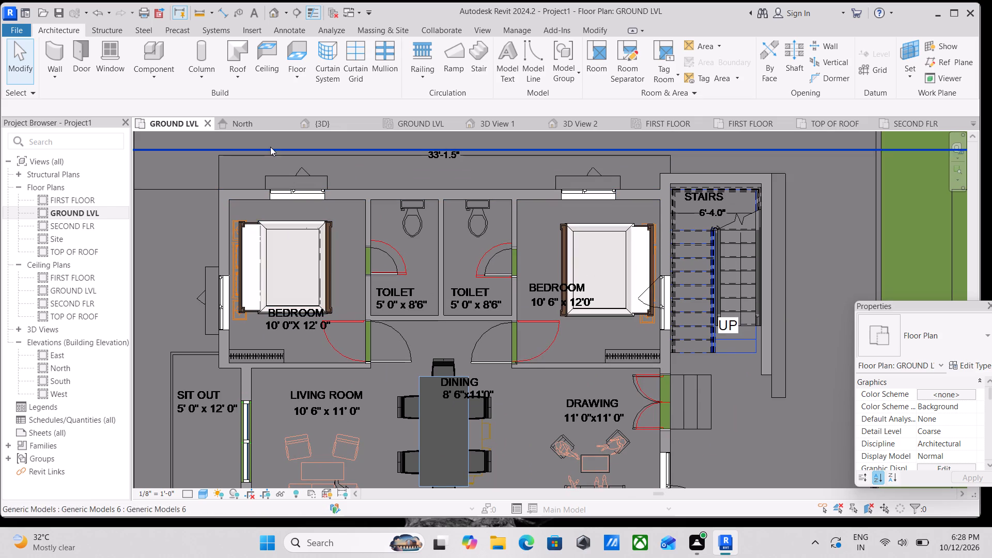
{"action": "scroll", "coordinate": [579, 288], "scroll_direction": "down", "scroll_amount": 1}
{"action": "scroll", "coordinate": [693, 394], "scroll_direction": "down", "scroll_amount": 1}
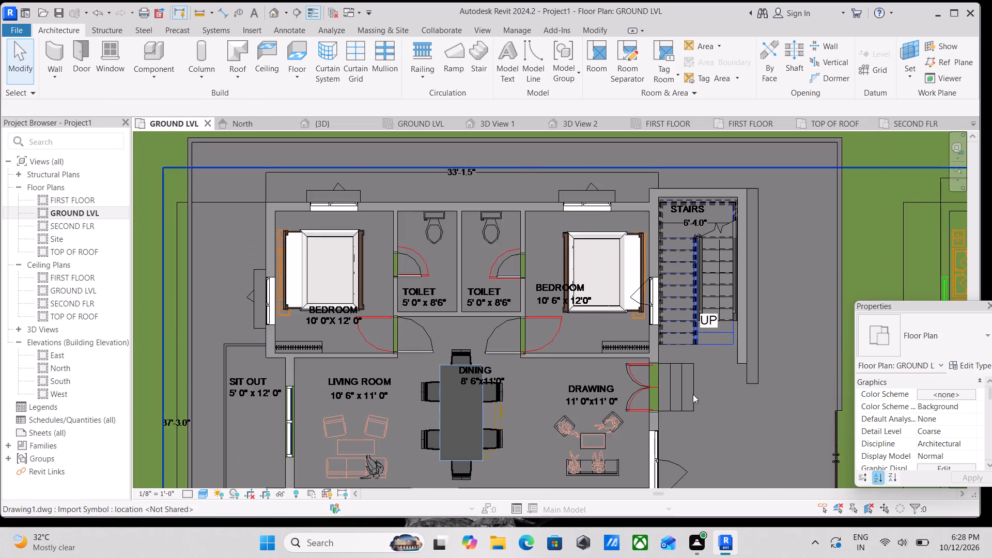
{"action": "middle_click_drag", "start_coordinate": [693, 394], "coordinate": [685, 280]}
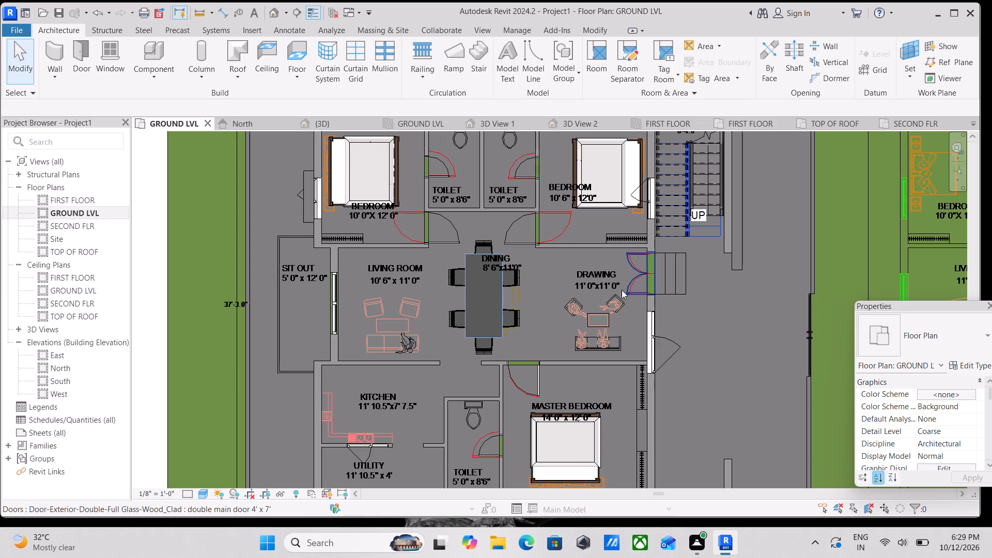
Inspect the double main door of the drawing room against the door swing in the imported drawing.
{"action": "scroll", "coordinate": [631, 290], "scroll_direction": "up", "scroll_amount": 14}
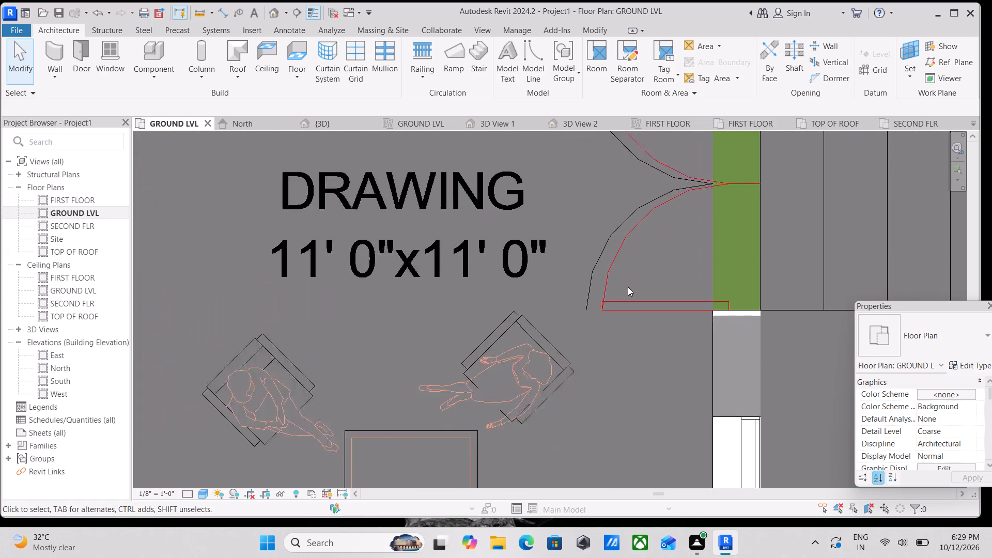
{"action": "scroll", "coordinate": [608, 272], "scroll_direction": "down", "scroll_amount": 3}
{"action": "middle_click_drag", "start_coordinate": [608, 272], "coordinate": [585, 295]}
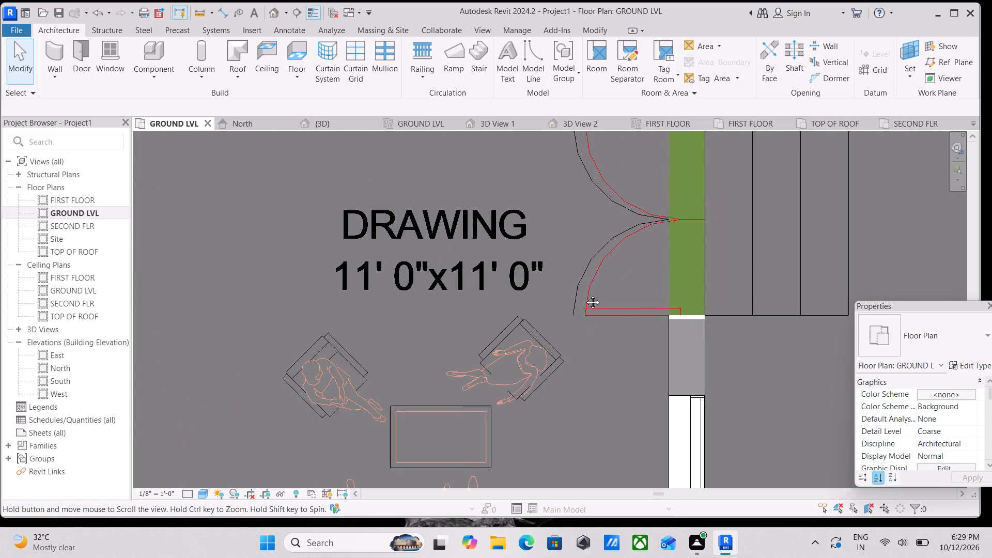
{"action": "middle_click_drag", "start_coordinate": [585, 295], "coordinate": [582, 297]}
{"action": "scroll", "coordinate": [607, 261], "scroll_direction": "up", "scroll_amount": 10}
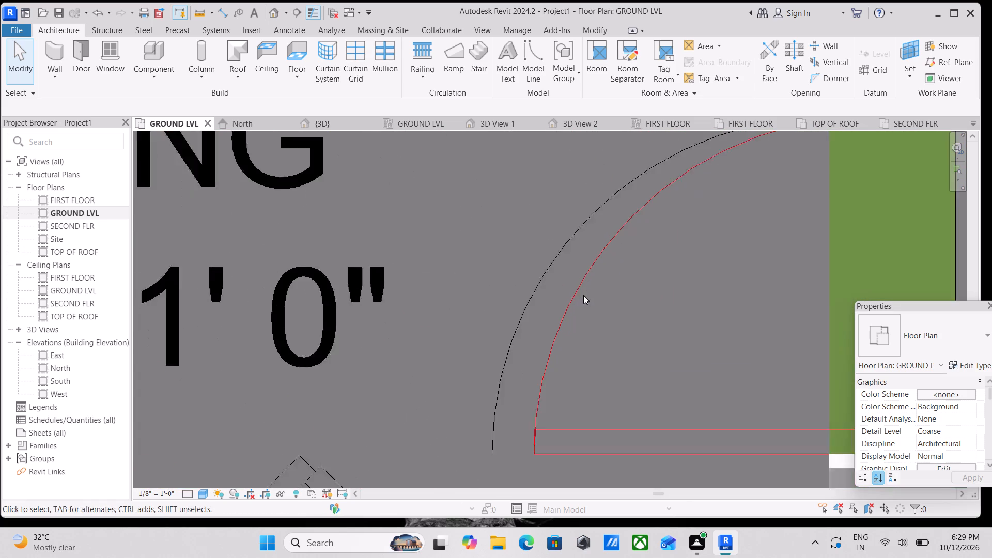
{"action": "scroll", "coordinate": [574, 309], "scroll_direction": "down", "scroll_amount": 3}
{"action": "scroll", "coordinate": [622, 305], "scroll_direction": "down", "scroll_amount": 4}
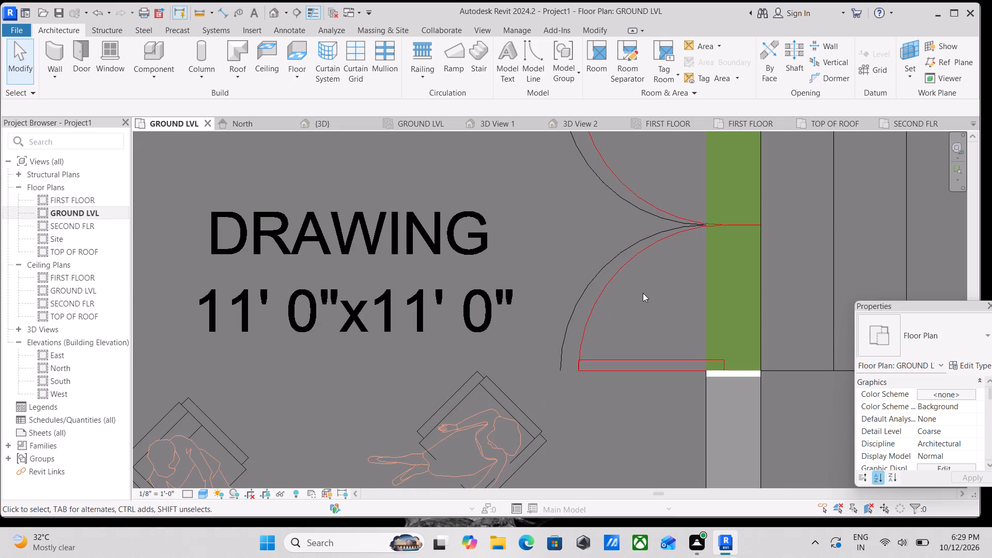
{"action": "middle_click_drag", "start_coordinate": [647, 288], "coordinate": [642, 301]}
{"action": "scroll", "coordinate": [662, 262], "scroll_direction": "down", "scroll_amount": 1}
{"action": "middle_click_drag", "start_coordinate": [662, 262], "coordinate": [631, 302]}
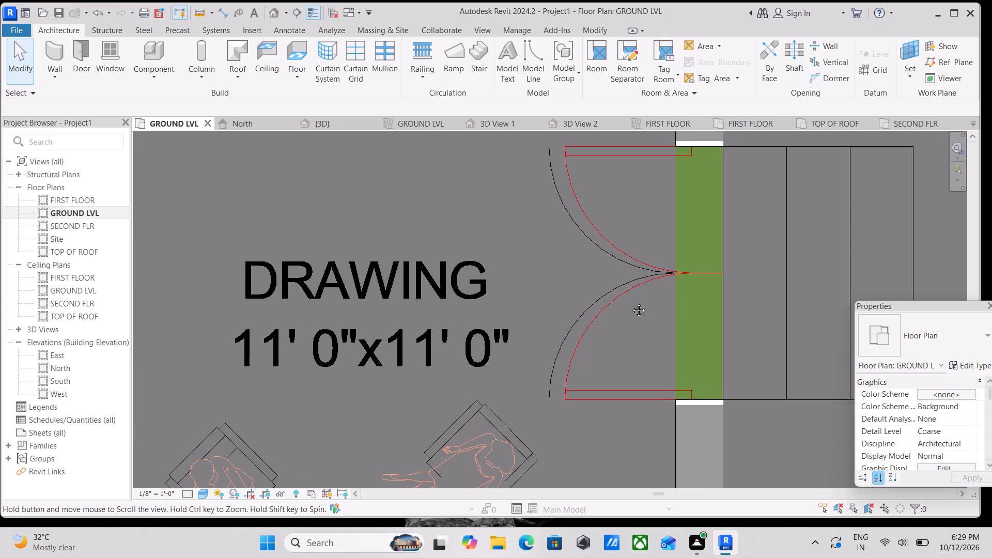
Check the drawing room's double main door leaves and swing arcs against the door drawn in the imported plan.
{"action": "middle_click_drag", "start_coordinate": [631, 302], "coordinate": [631, 302]}
{"action": "scroll", "coordinate": [524, 250], "scroll_direction": "down", "scroll_amount": 1}
{"action": "middle_click_drag", "start_coordinate": [524, 250], "coordinate": [512, 290]}
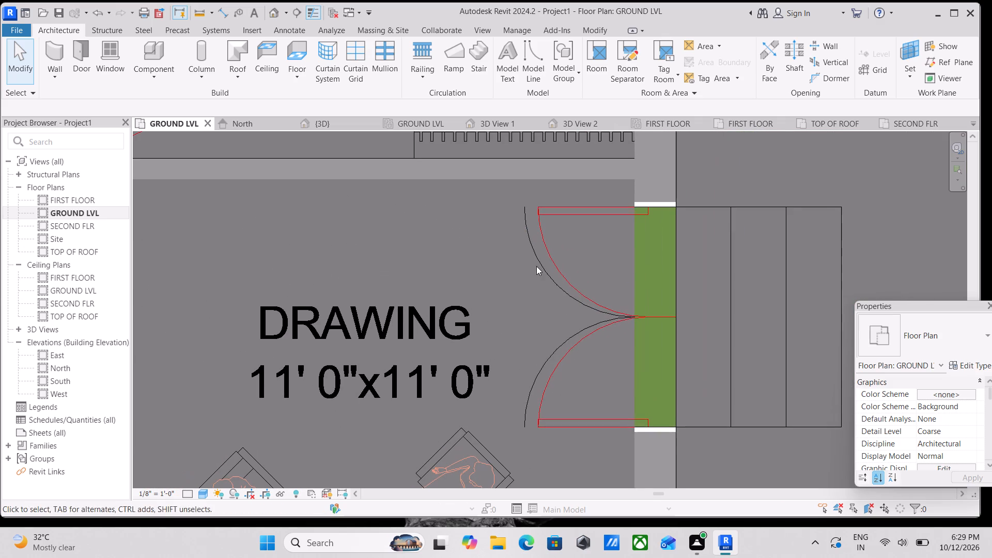
{"action": "scroll", "coordinate": [588, 247], "scroll_direction": "down", "scroll_amount": 1}
{"action": "middle_click_drag", "start_coordinate": [588, 247], "coordinate": [574, 259]}
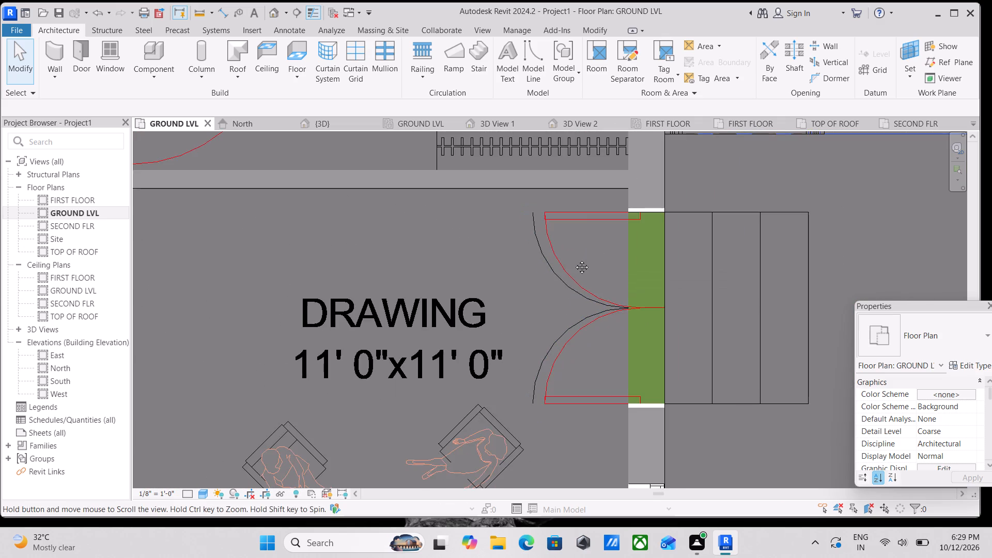
{"action": "middle_click_drag", "start_coordinate": [574, 259], "coordinate": [561, 270]}
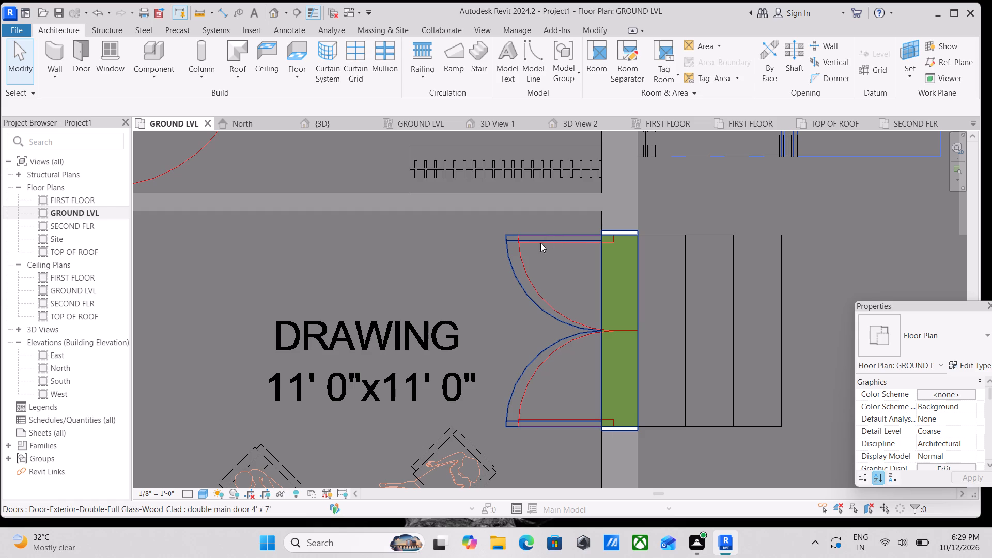
{"action": "scroll", "coordinate": [512, 284], "scroll_direction": "up", "scroll_amount": 6}
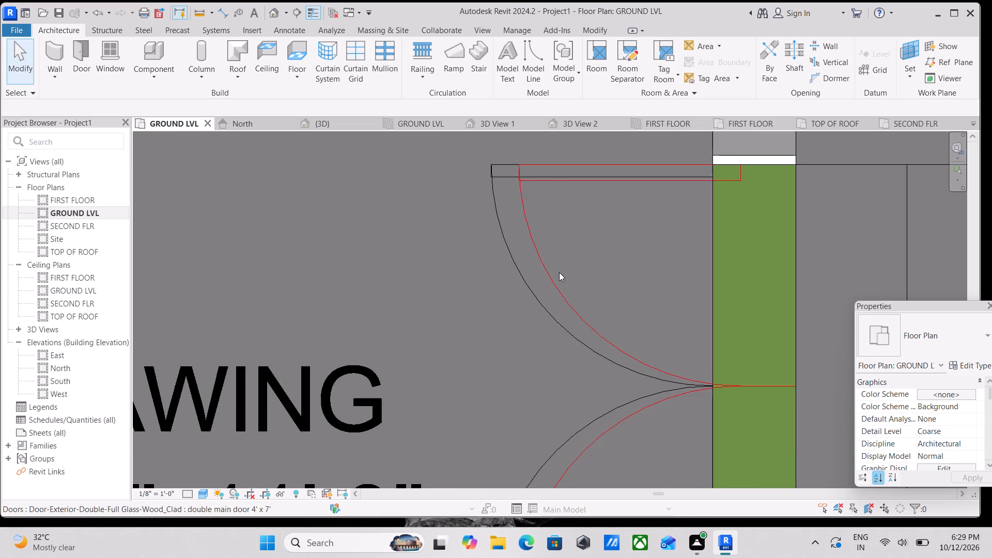
{"action": "scroll", "coordinate": [561, 271], "scroll_direction": "down", "scroll_amount": 2}
{"action": "middle_click_drag", "start_coordinate": [561, 271], "coordinate": [552, 289]}
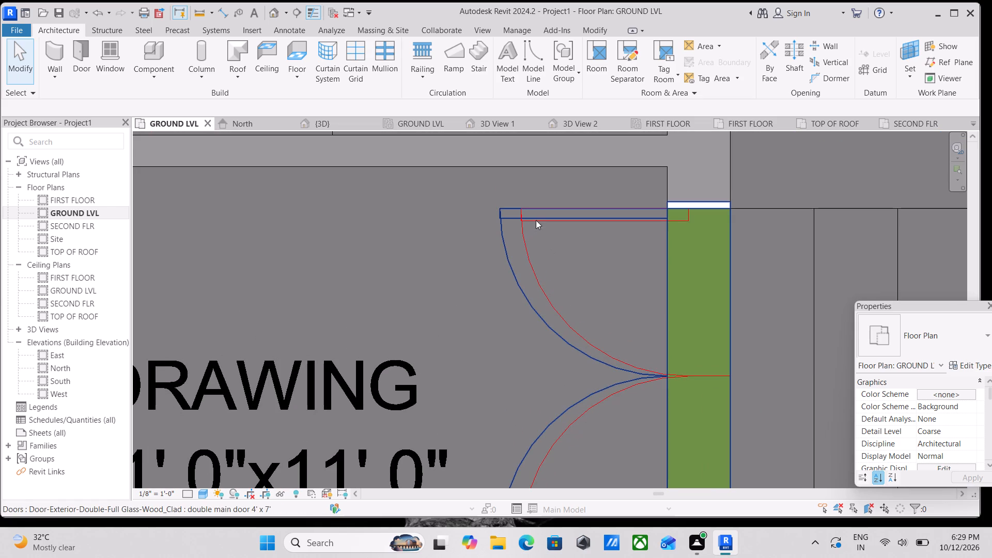
{"action": "left_click", "coordinate": [538, 219]}
{"action": "scroll", "coordinate": [577, 252], "scroll_direction": "down", "scroll_amount": 2}
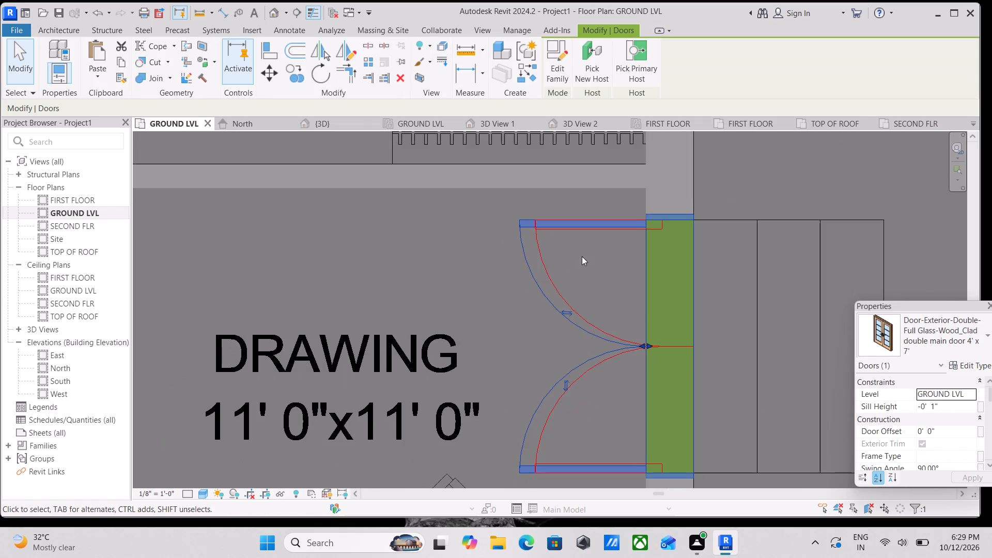
{"action": "middle_click_drag", "start_coordinate": [582, 256], "coordinate": [572, 261]}
{"action": "key", "text": "Escape"}
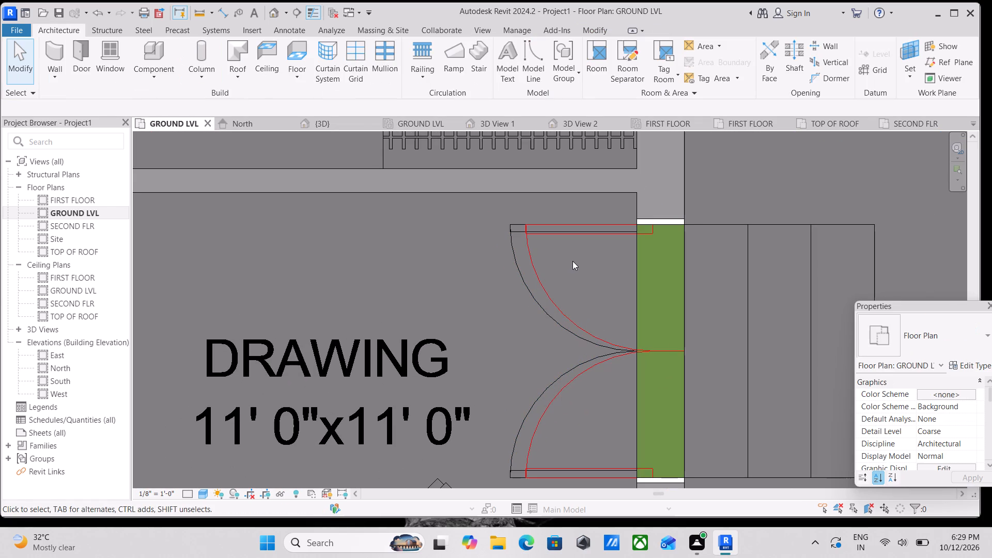
{"action": "scroll", "coordinate": [646, 376], "scroll_direction": "up", "scroll_amount": 6}
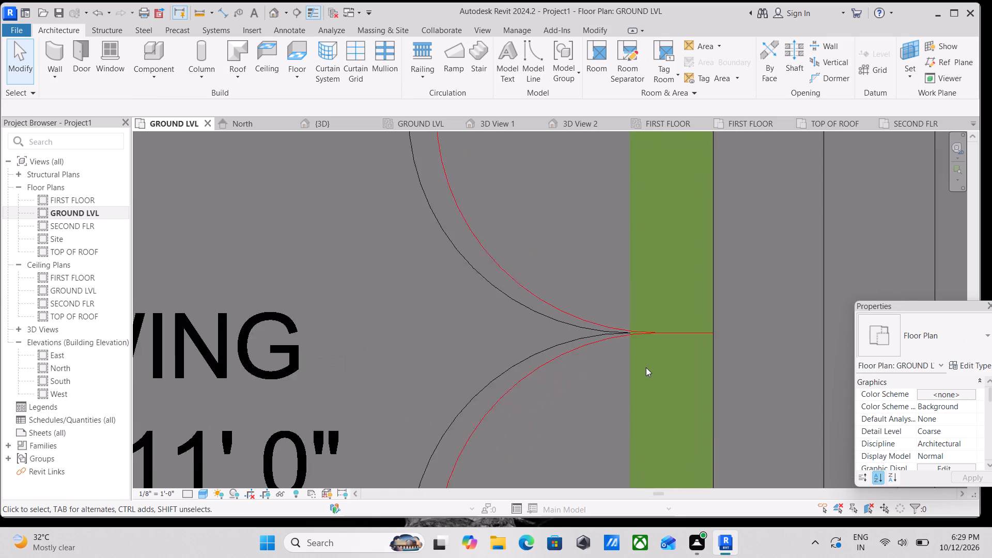
{"action": "scroll", "coordinate": [629, 352], "scroll_direction": "down", "scroll_amount": 2}
{"action": "middle_click_drag", "start_coordinate": [618, 346], "coordinate": [634, 298]}
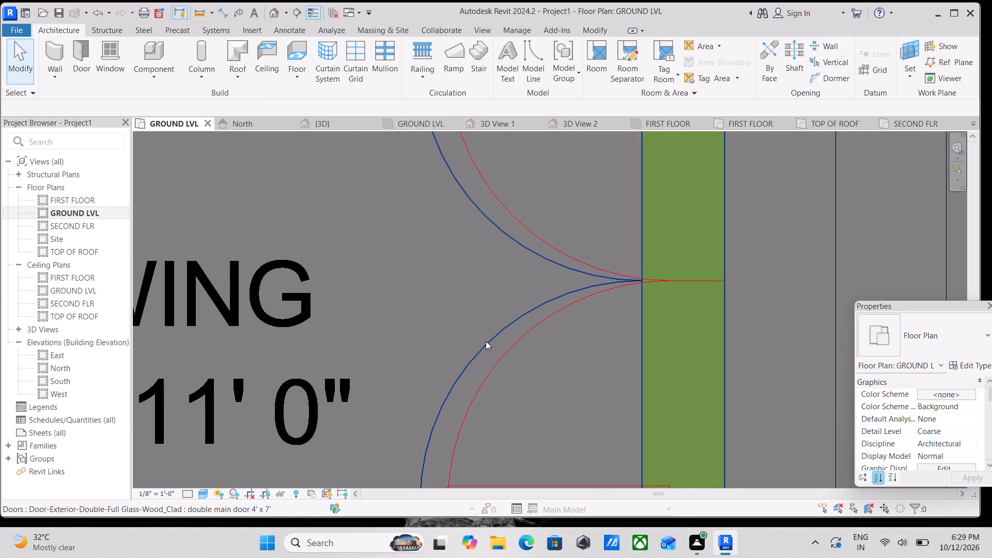
{"action": "left_click", "coordinate": [486, 341]}
{"action": "scroll", "coordinate": [486, 341], "scroll_direction": "down", "scroll_amount": 4}
{"action": "scroll", "coordinate": [704, 272], "scroll_direction": "down", "scroll_amount": 3}
{"action": "middle_click_drag", "start_coordinate": [704, 272], "coordinate": [713, 316]}
{"action": "key", "text": "Escape"}
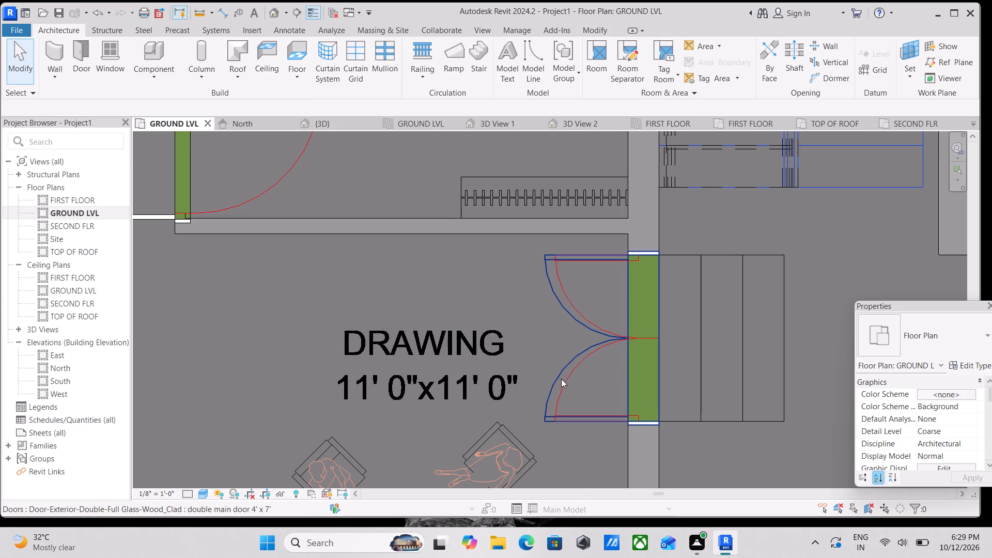
Examine the dining set's clearances from the two bedroom doors and from the living and drawing room furniture layouts.
{"action": "scroll", "coordinate": [527, 361], "scroll_direction": "down", "scroll_amount": 1}
{"action": "middle_click_drag", "start_coordinate": [476, 289], "coordinate": [550, 246]}
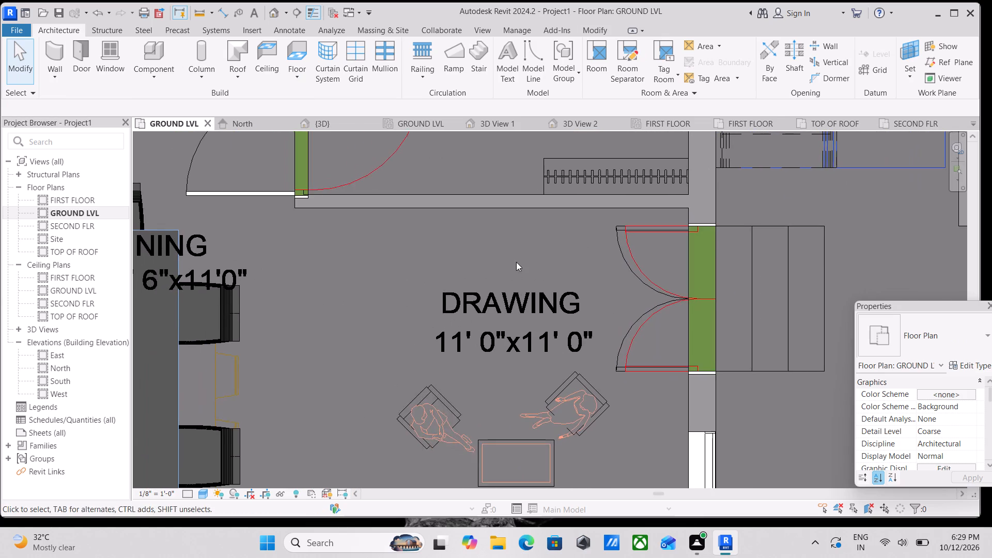
{"action": "scroll", "coordinate": [512, 262], "scroll_direction": "down", "scroll_amount": 1}
{"action": "middle_click_drag", "start_coordinate": [512, 262], "coordinate": [619, 241]}
{"action": "middle_click_drag", "start_coordinate": [425, 258], "coordinate": [519, 264]}
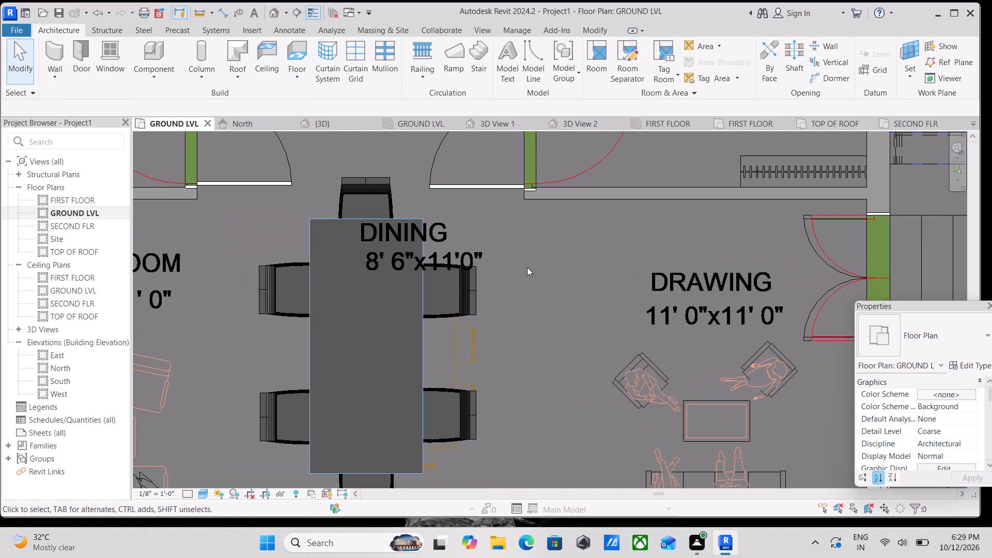
{"action": "scroll", "coordinate": [451, 254], "scroll_direction": "up", "scroll_amount": 2}
{"action": "scroll", "coordinate": [499, 265], "scroll_direction": "down", "scroll_amount": 3}
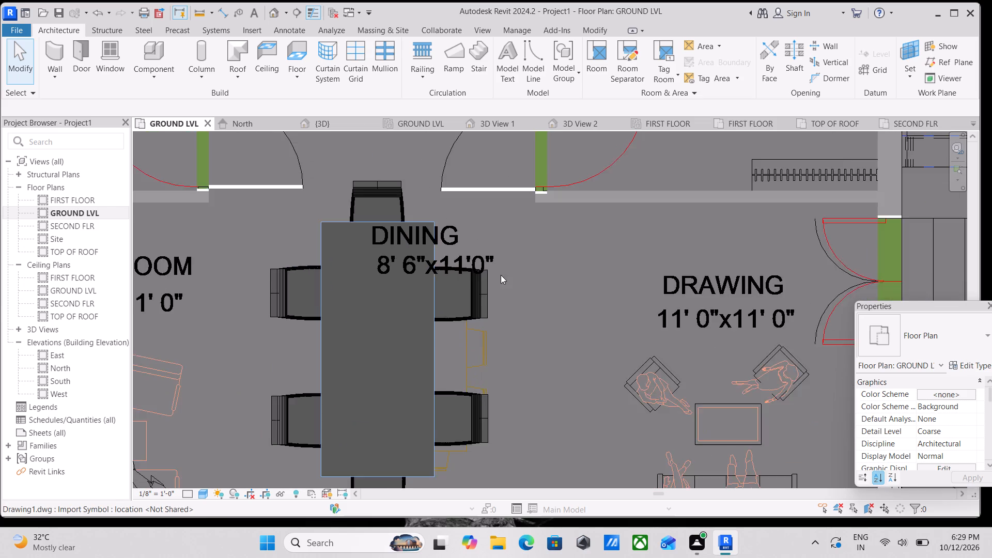
{"action": "middle_click_drag", "start_coordinate": [501, 275], "coordinate": [489, 318]}
{"action": "middle_click_drag", "start_coordinate": [528, 300], "coordinate": [553, 288]}
{"action": "middle_click_drag", "start_coordinate": [538, 272], "coordinate": [591, 309]}
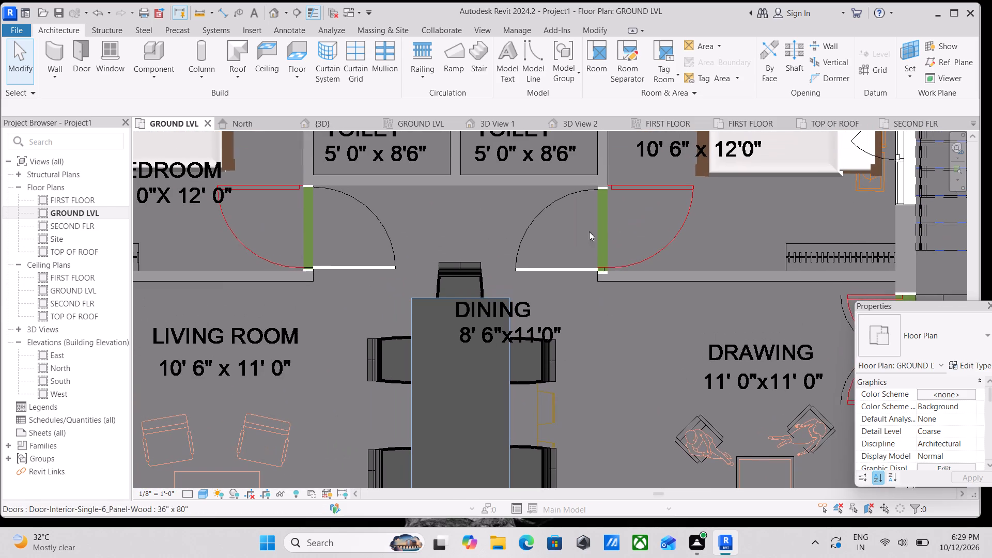
{"action": "middle_click_drag", "start_coordinate": [336, 252], "coordinate": [404, 235]}
{"action": "scroll", "coordinate": [405, 235], "scroll_direction": "up", "scroll_amount": 2}
{"action": "scroll", "coordinate": [297, 168], "scroll_direction": "down", "scroll_amount": 2}
{"action": "middle_click_drag", "start_coordinate": [297, 168], "coordinate": [298, 170]}
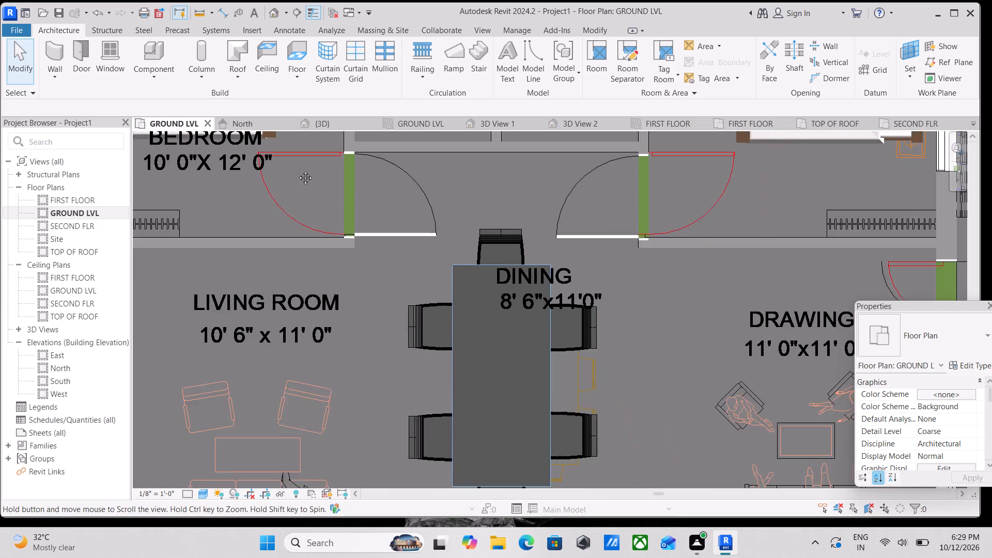
{"action": "middle_click_drag", "start_coordinate": [298, 170], "coordinate": [332, 202]}
{"action": "scroll", "coordinate": [354, 214], "scroll_direction": "up", "scroll_amount": 1}
{"action": "scroll", "coordinate": [487, 260], "scroll_direction": "down", "scroll_amount": 3}
{"action": "middle_click_drag", "start_coordinate": [602, 297], "coordinate": [584, 250]}
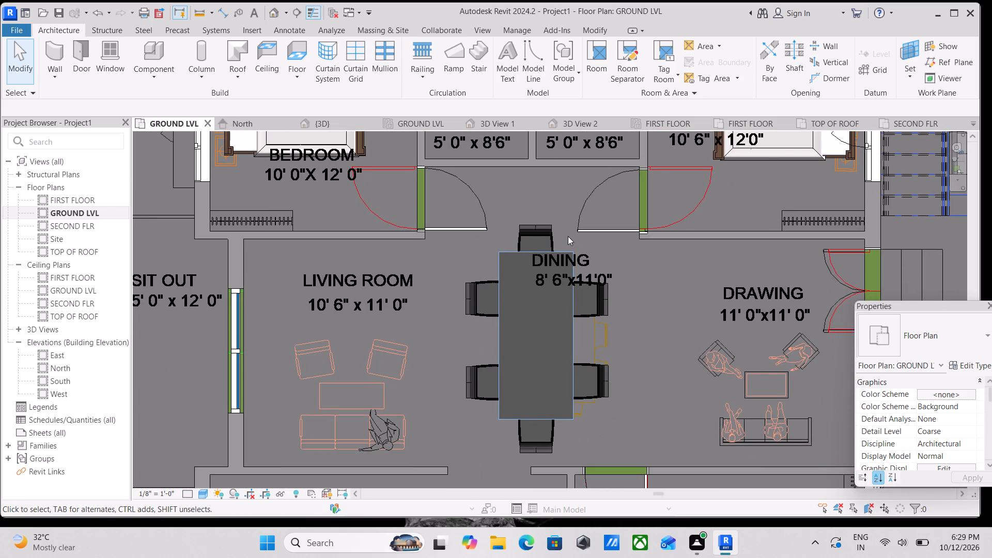
{"action": "scroll", "coordinate": [661, 289], "scroll_direction": "down", "scroll_amount": 2}
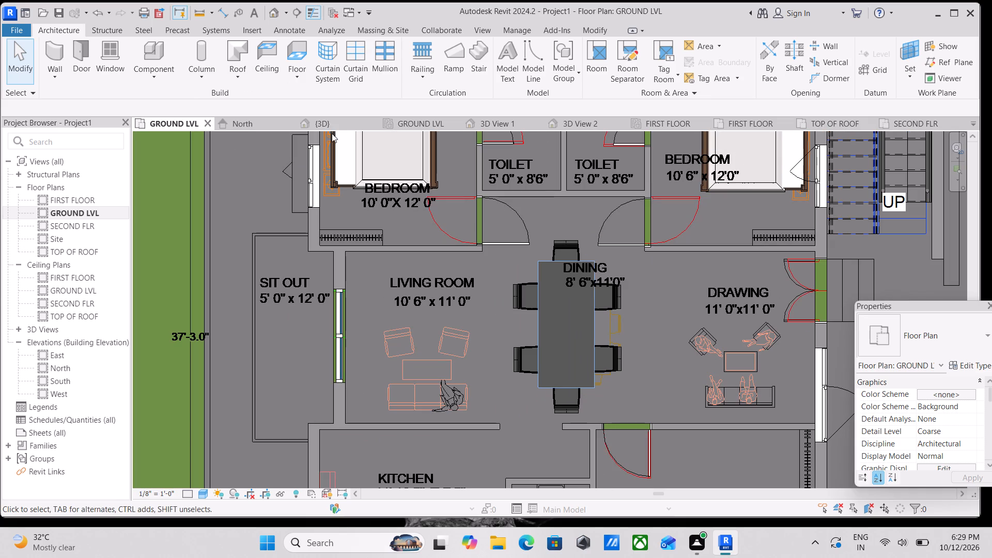
View the house from the right side in the {3D} view and examine the framed first-floor balcony, its railing and the entrance gate.
{"action": "left_click", "coordinate": [348, 126]}
{"action": "scroll", "coordinate": [412, 199], "scroll_direction": "down", "scroll_amount": 2}
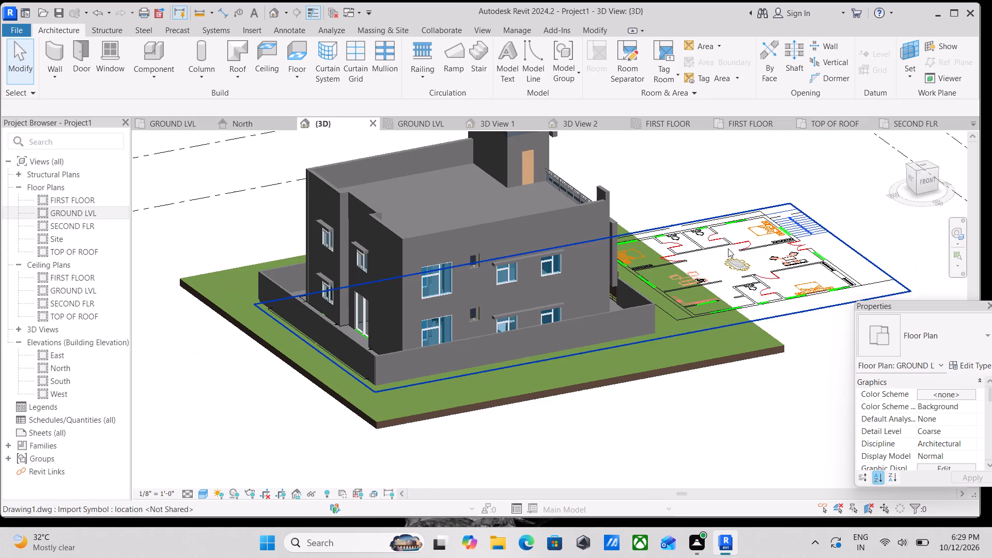
{"action": "left_click", "coordinate": [926, 180]}
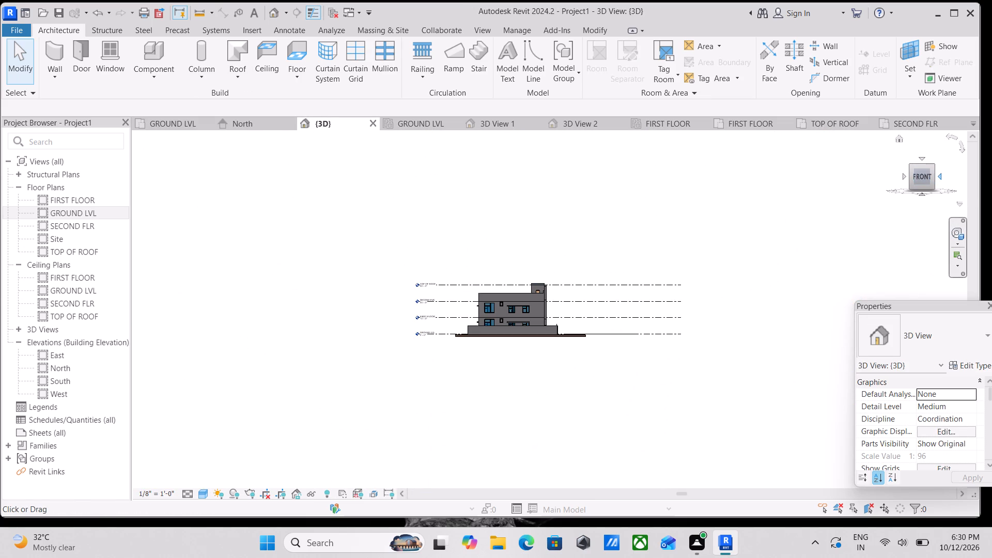
{"action": "left_click", "coordinate": [941, 176]}
{"action": "scroll", "coordinate": [507, 314], "scroll_direction": "up", "scroll_amount": 5}
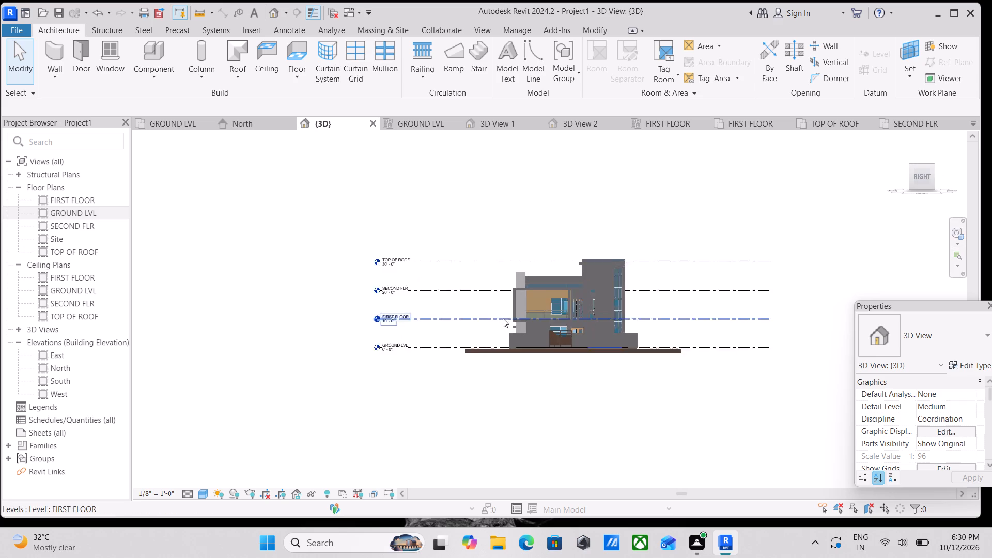
{"action": "scroll", "coordinate": [521, 329], "scroll_direction": "up", "scroll_amount": 9}
{"action": "scroll", "coordinate": [561, 294], "scroll_direction": "down", "scroll_amount": 2}
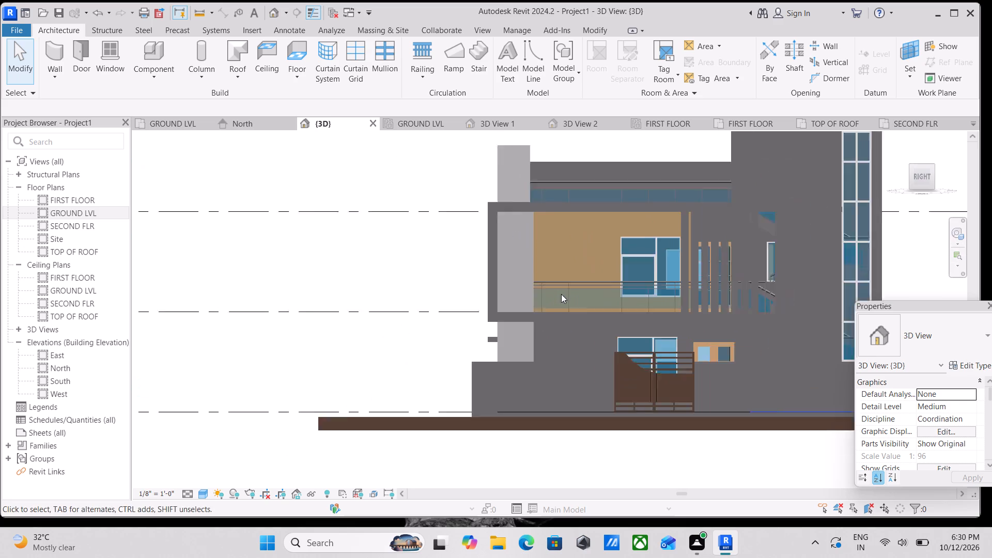
{"action": "middle_click_drag", "start_coordinate": [561, 294], "coordinate": [429, 337]}
{"action": "middle_click_drag", "start_coordinate": [485, 338], "coordinate": [485, 338]}
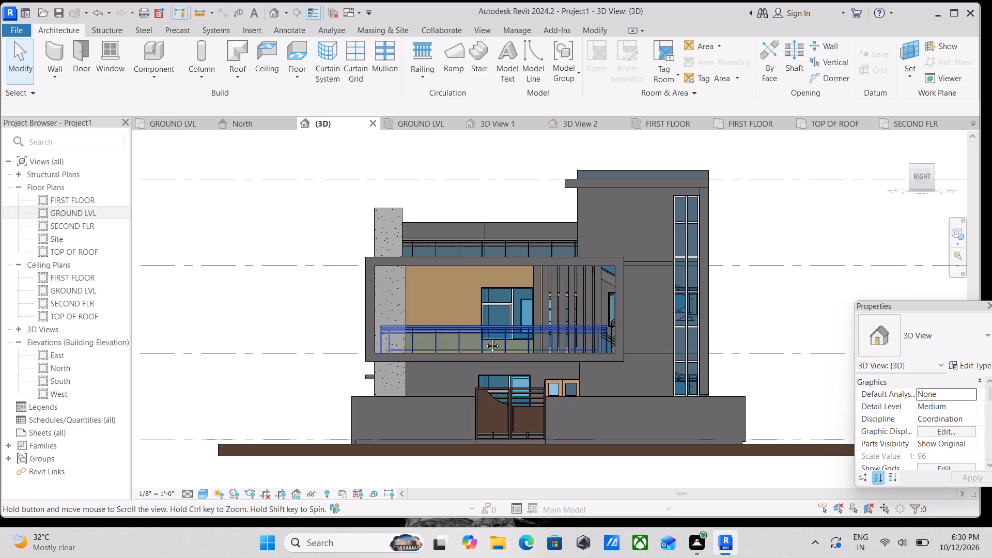
{"action": "middle_click_drag", "start_coordinate": [485, 338], "coordinate": [447, 326]}
{"action": "scroll", "coordinate": [397, 324], "scroll_direction": "up", "scroll_amount": 4}
{"action": "scroll", "coordinate": [372, 291], "scroll_direction": "up", "scroll_amount": 3}
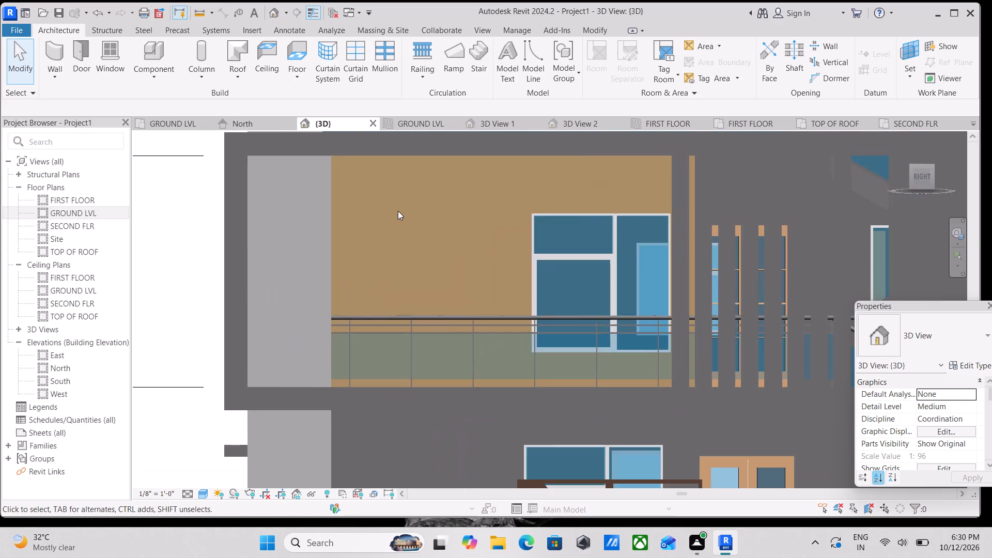
{"action": "scroll", "coordinate": [398, 211], "scroll_direction": "down", "scroll_amount": 2}
{"action": "middle_click_drag", "start_coordinate": [398, 211], "coordinate": [347, 222]}
{"action": "scroll", "coordinate": [372, 212], "scroll_direction": "down", "scroll_amount": 2}
{"action": "middle_click_drag", "start_coordinate": [372, 212], "coordinate": [340, 230]}
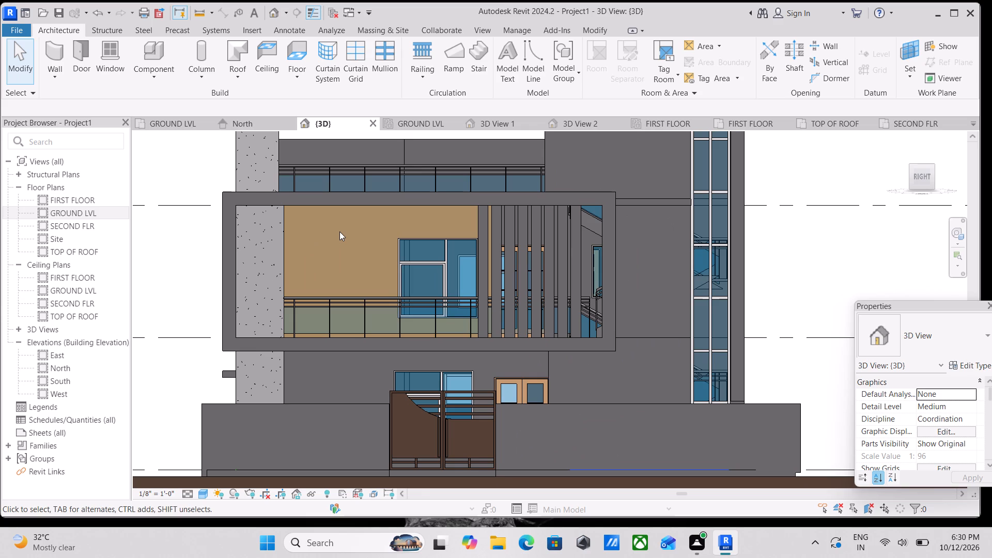
Examine the stair tower on the right-side elevation, focusing on its tall glazed window and the roof-edge band at the top corner.
{"action": "scroll", "coordinate": [373, 228], "scroll_direction": "down", "scroll_amount": 4}
{"action": "scroll", "coordinate": [316, 214], "scroll_direction": "up", "scroll_amount": 3}
{"action": "scroll", "coordinate": [240, 197], "scroll_direction": "down", "scroll_amount": 3}
{"action": "middle_click_drag", "start_coordinate": [239, 197], "coordinate": [234, 271]}
{"action": "scroll", "coordinate": [470, 187], "scroll_direction": "down", "scroll_amount": 1}
{"action": "scroll", "coordinate": [591, 184], "scroll_direction": "down", "scroll_amount": 2}
{"action": "middle_click_drag", "start_coordinate": [592, 184], "coordinate": [604, 199]}
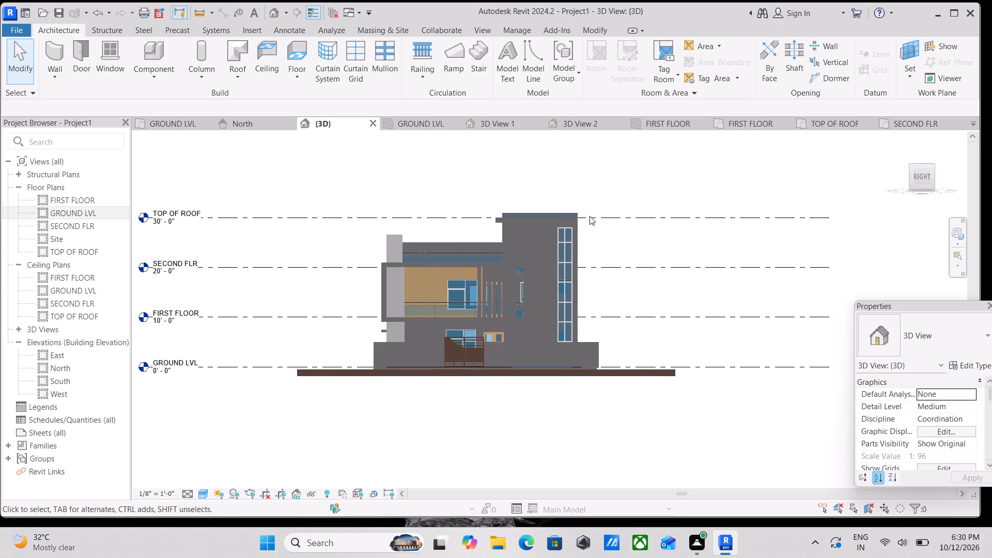
{"action": "scroll", "coordinate": [572, 232], "scroll_direction": "up", "scroll_amount": 10}
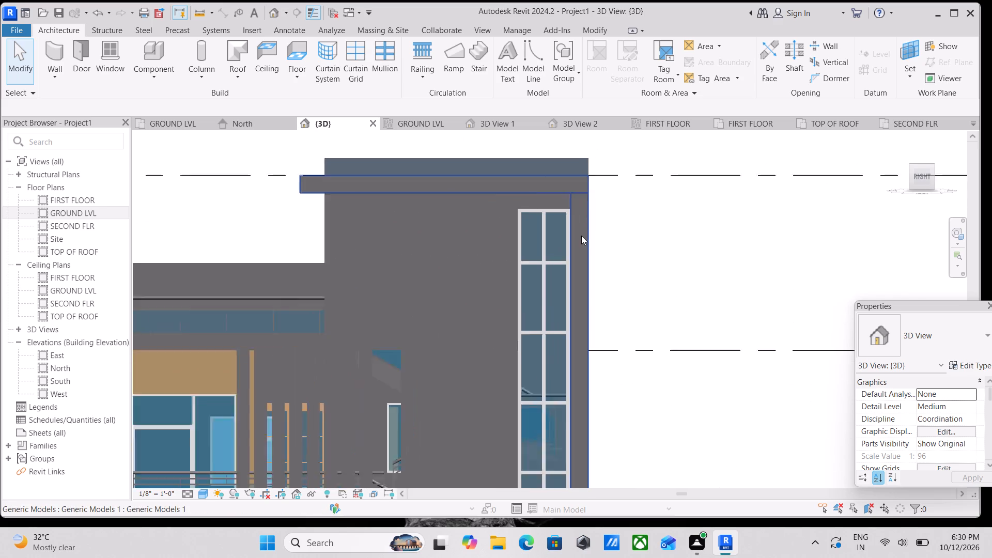
{"action": "scroll", "coordinate": [581, 236], "scroll_direction": "up", "scroll_amount": 1}
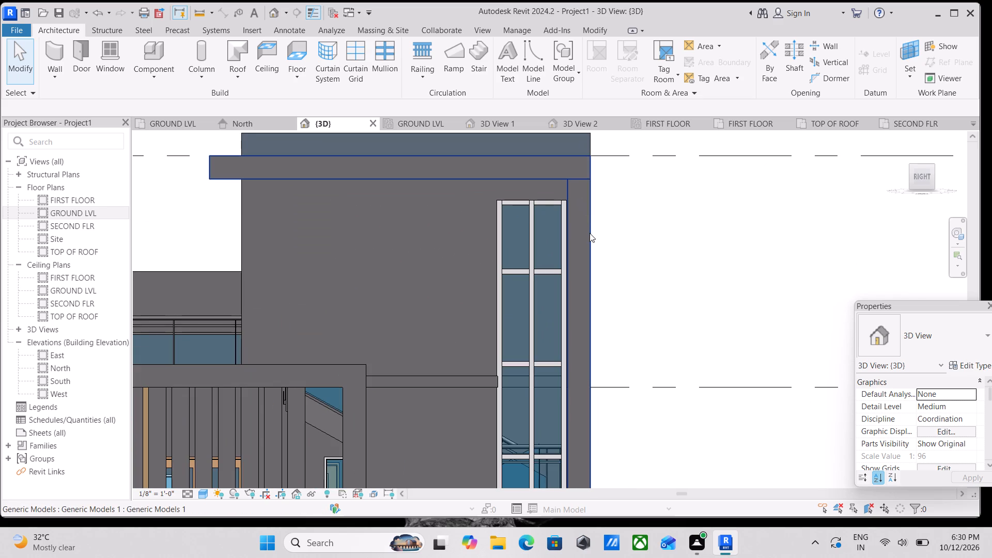
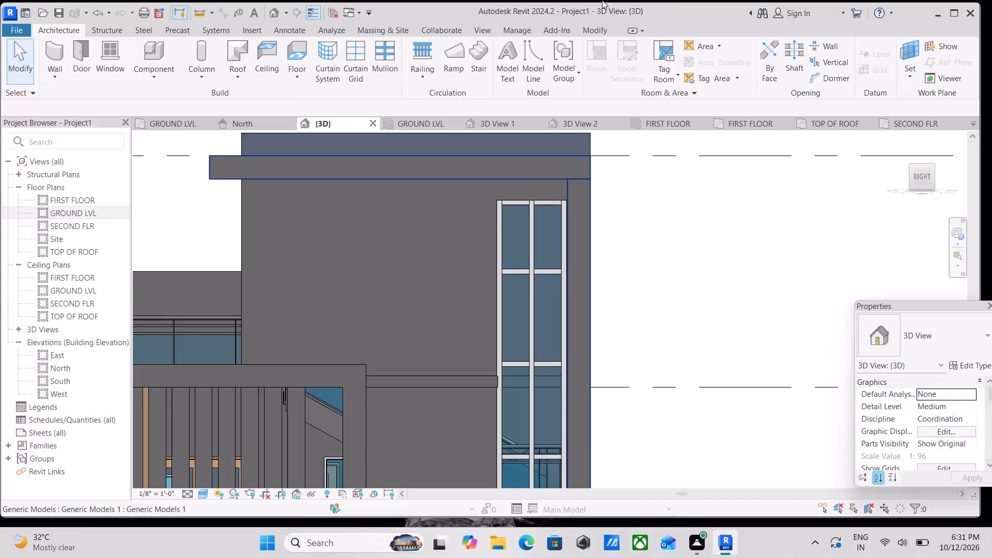
Examine the house's whole right-side elevation, from the stair tower down to the boundary wall and entrance gate.
{"action": "scroll", "coordinate": [602, 0], "scroll_direction": "down", "scroll_amount": 1}
{"action": "scroll", "coordinate": [552, 245], "scroll_direction": "down", "scroll_amount": 3}
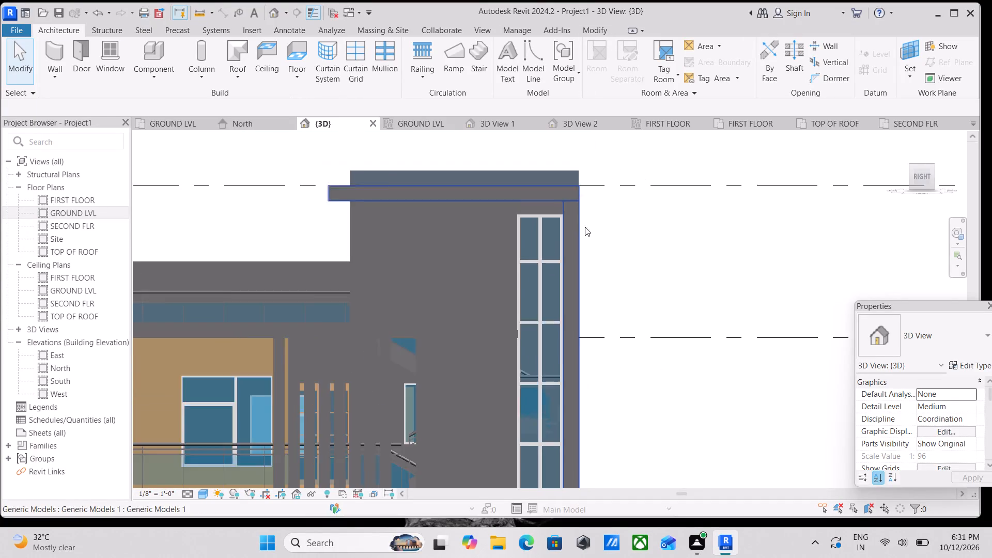
{"action": "scroll", "coordinate": [585, 227], "scroll_direction": "down", "scroll_amount": 2}
{"action": "middle_click_drag", "start_coordinate": [623, 216], "coordinate": [698, 159]}
{"action": "scroll", "coordinate": [670, 214], "scroll_direction": "down", "scroll_amount": 1}
{"action": "middle_click_drag", "start_coordinate": [671, 210], "coordinate": [700, 202]}
{"action": "scroll", "coordinate": [703, 207], "scroll_direction": "up", "scroll_amount": 1}
{"action": "scroll", "coordinate": [704, 219], "scroll_direction": "down", "scroll_amount": 1}
{"action": "middle_click_drag", "start_coordinate": [704, 219], "coordinate": [716, 207]}
{"action": "middle_click_drag", "start_coordinate": [716, 207], "coordinate": [700, 230]}
{"action": "scroll", "coordinate": [711, 225], "scroll_direction": "down", "scroll_amount": 2}
{"action": "middle_click_drag", "start_coordinate": [711, 225], "coordinate": [702, 225]}
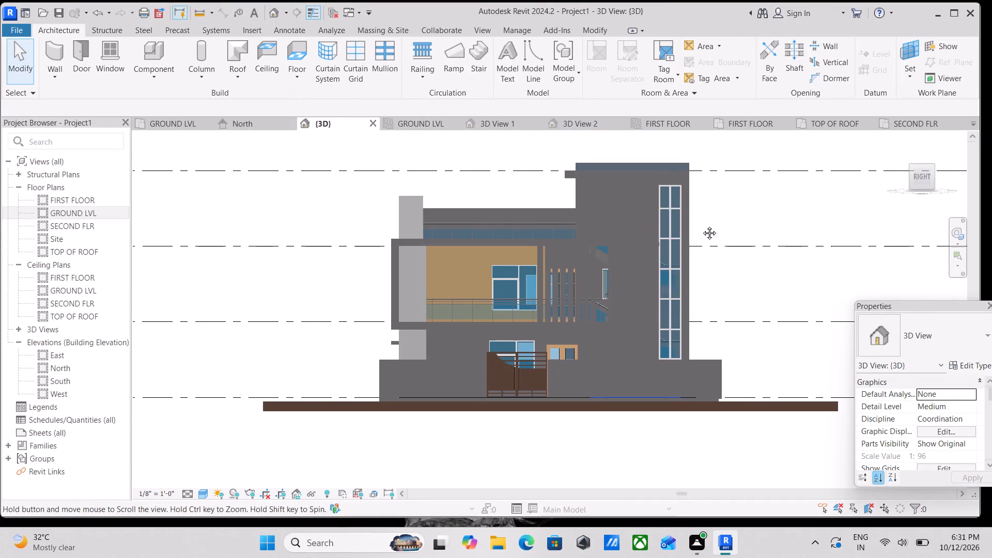
{"action": "middle_click_drag", "start_coordinate": [702, 225], "coordinate": [683, 226]}
Set the {3D} view's visual style to Realistic.
{"action": "left_click", "coordinate": [201, 493]}
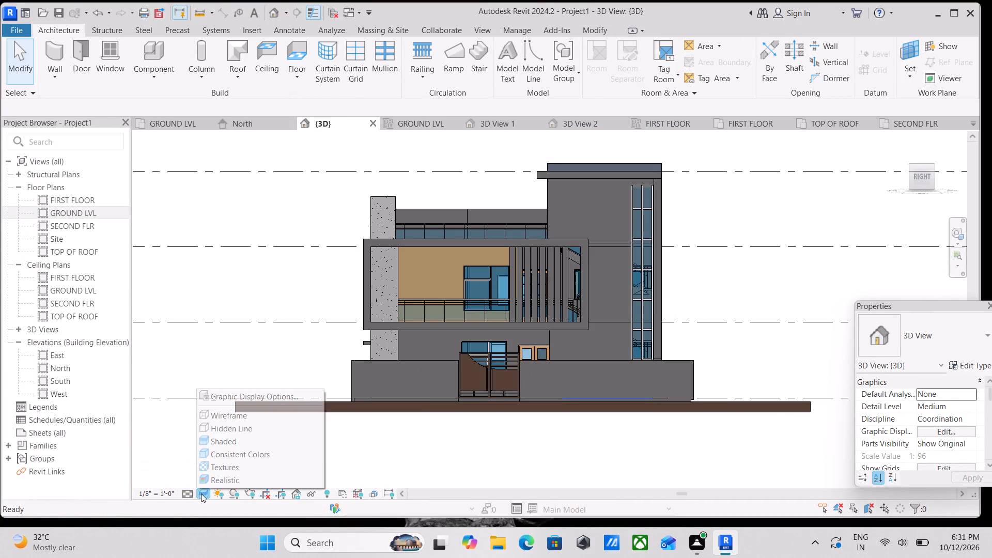
{"action": "left_click", "coordinate": [216, 478]}
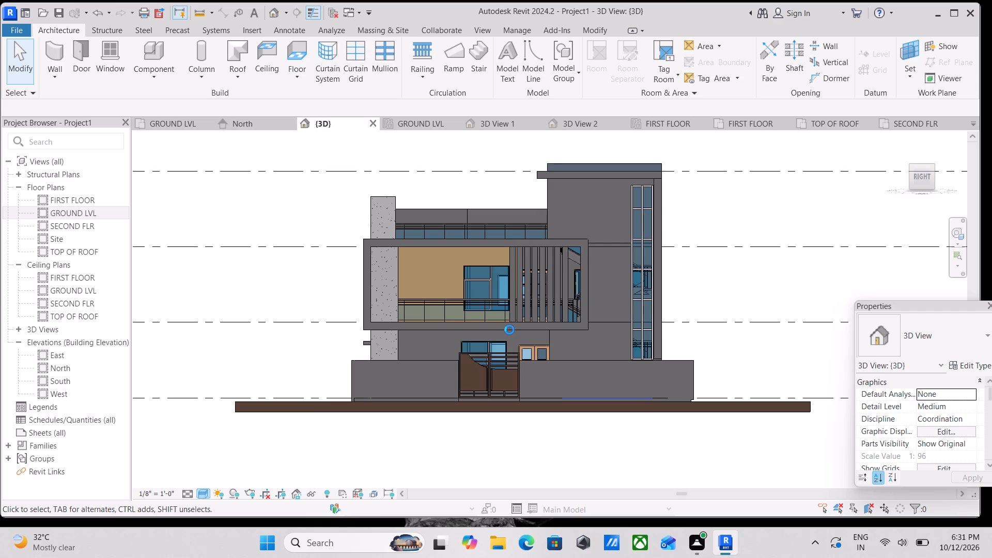
Lower the base of the short front boundary wall beside the entrance gate to a base offset of about -1' 3 1/2".
{"action": "scroll", "coordinate": [509, 330], "scroll_direction": "up", "scroll_amount": 1}
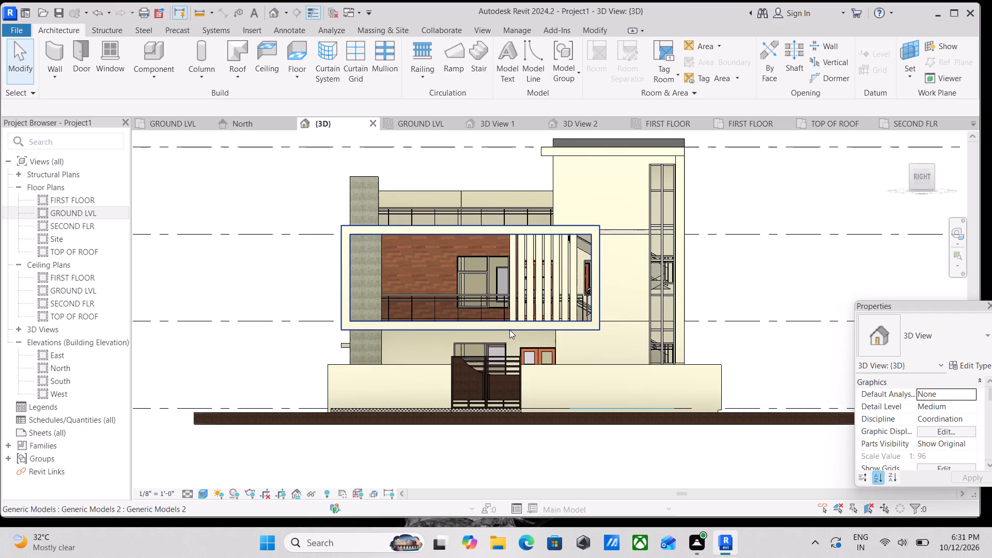
{"action": "scroll", "coordinate": [510, 334], "scroll_direction": "up", "scroll_amount": 4}
{"action": "scroll", "coordinate": [514, 344], "scroll_direction": "down", "scroll_amount": 2}
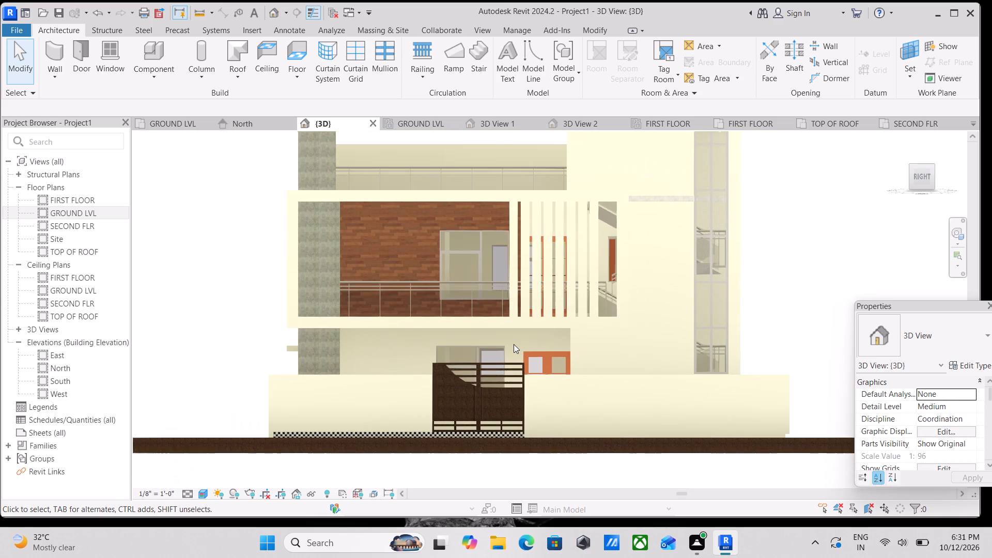
{"action": "middle_click_drag", "start_coordinate": [539, 333], "coordinate": [542, 365]}
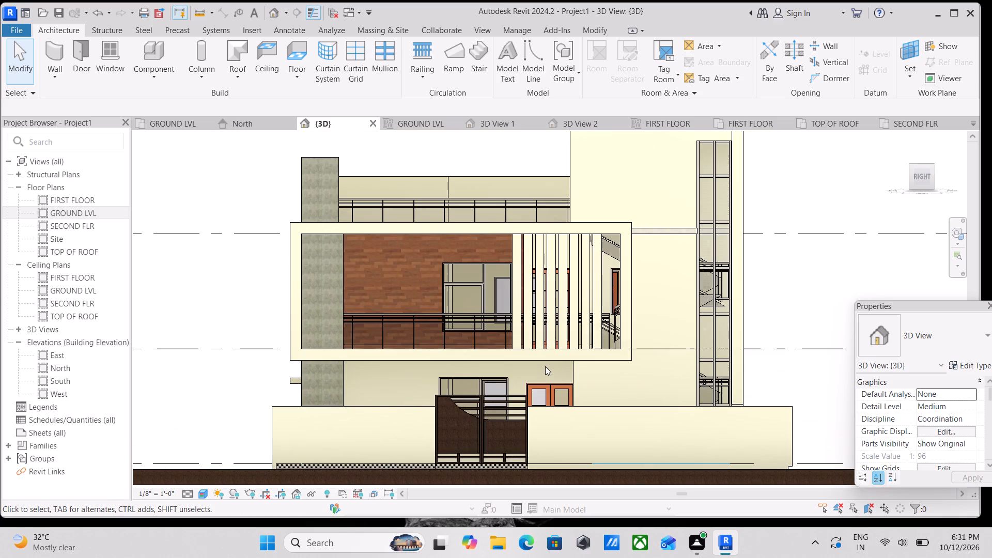
{"action": "scroll", "coordinate": [525, 373], "scroll_direction": "down", "scroll_amount": 1}
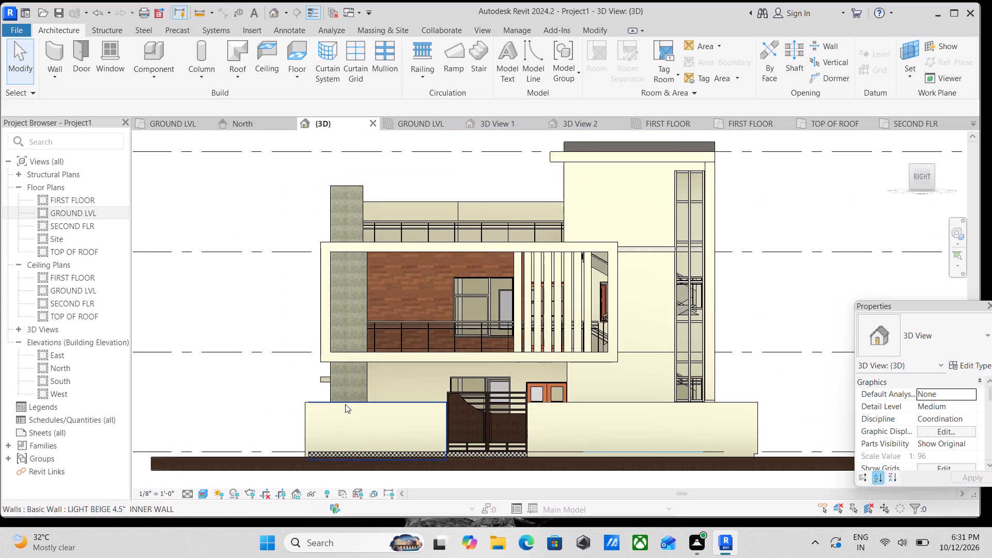
{"action": "left_click", "coordinate": [345, 404]}
{"action": "scroll", "coordinate": [374, 473], "scroll_direction": "up", "scroll_amount": 5}
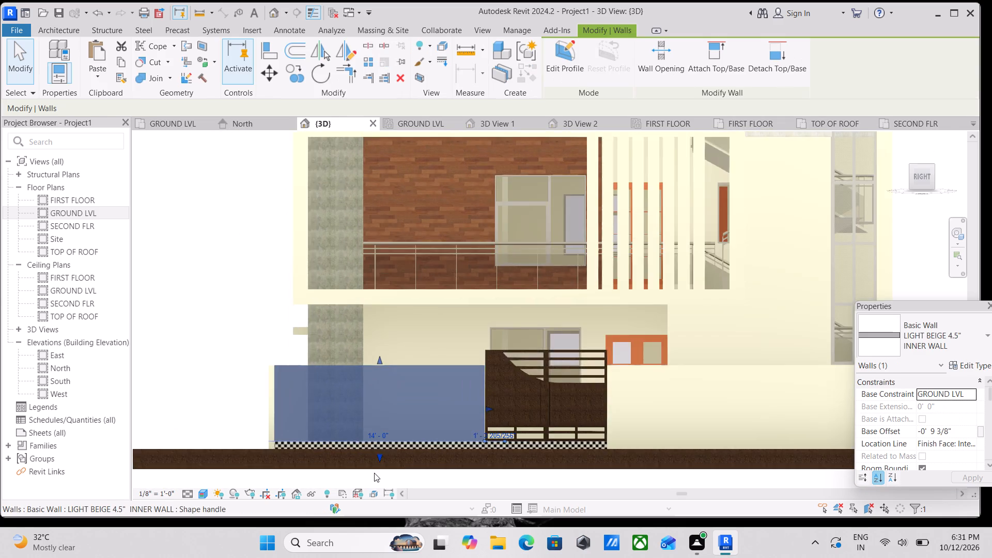
{"action": "scroll", "coordinate": [374, 473], "scroll_direction": "up", "scroll_amount": 2}
{"action": "left_click_drag", "start_coordinate": [382, 443], "coordinate": [382, 452]}
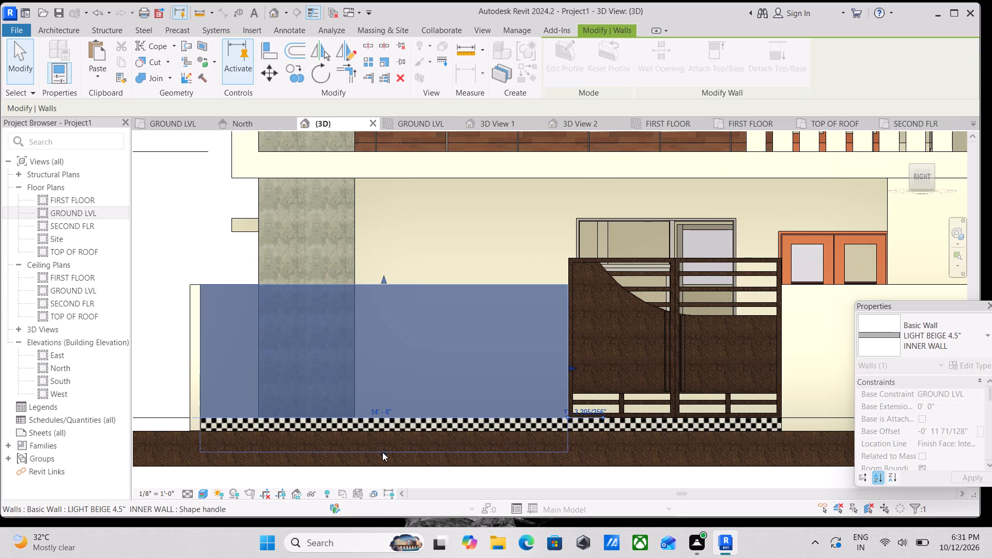
{"action": "scroll", "coordinate": [400, 413], "scroll_direction": "down", "scroll_amount": 3}
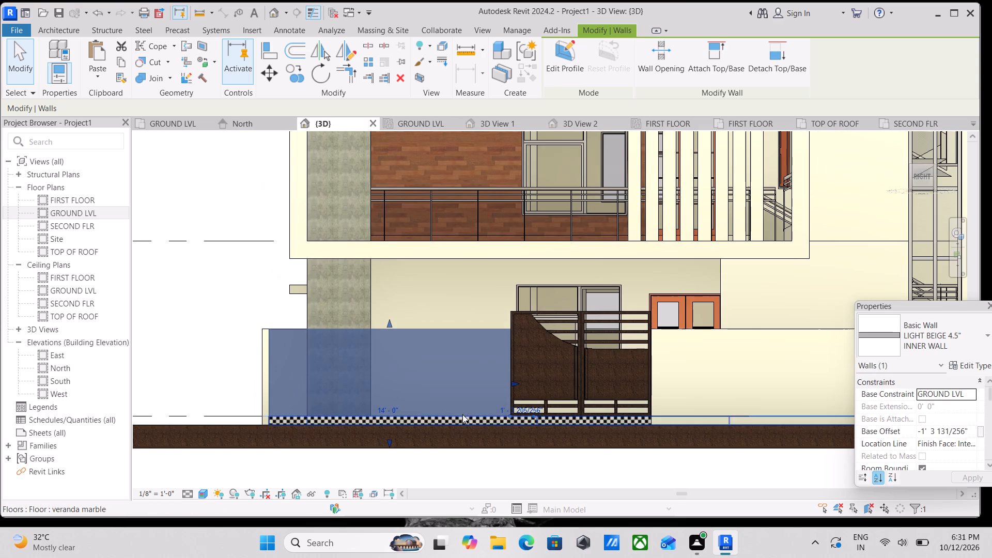
{"action": "key", "text": "Escape"}
Readjust the base of the short front boundary wall beside the gate against the edge of the checkered veranda marble floor.
{"action": "middle_click_drag", "start_coordinate": [392, 415], "coordinate": [418, 437], "text": "shift"}
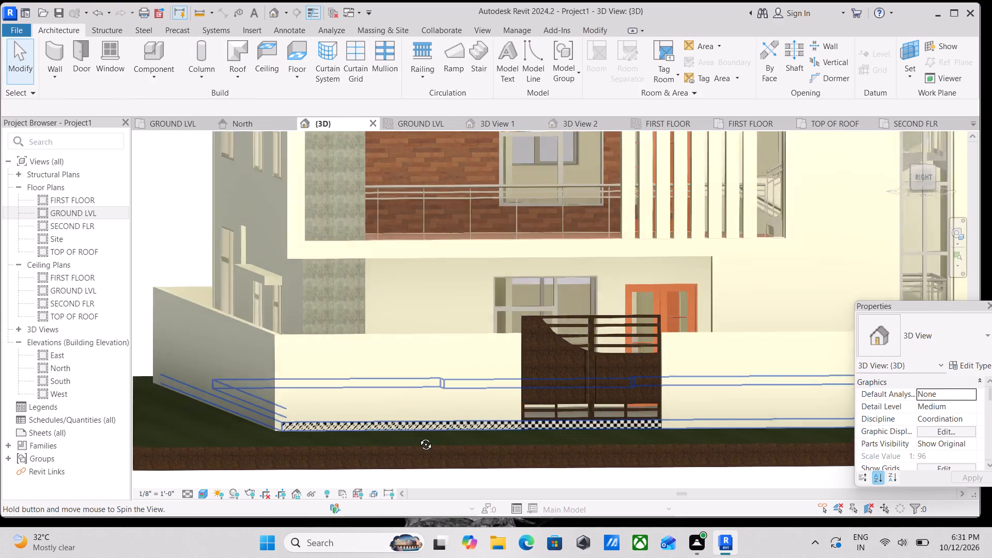
{"action": "middle_click_drag", "start_coordinate": [418, 437], "coordinate": [433, 449], "text": "shift"}
{"action": "left_click", "coordinate": [333, 448]}
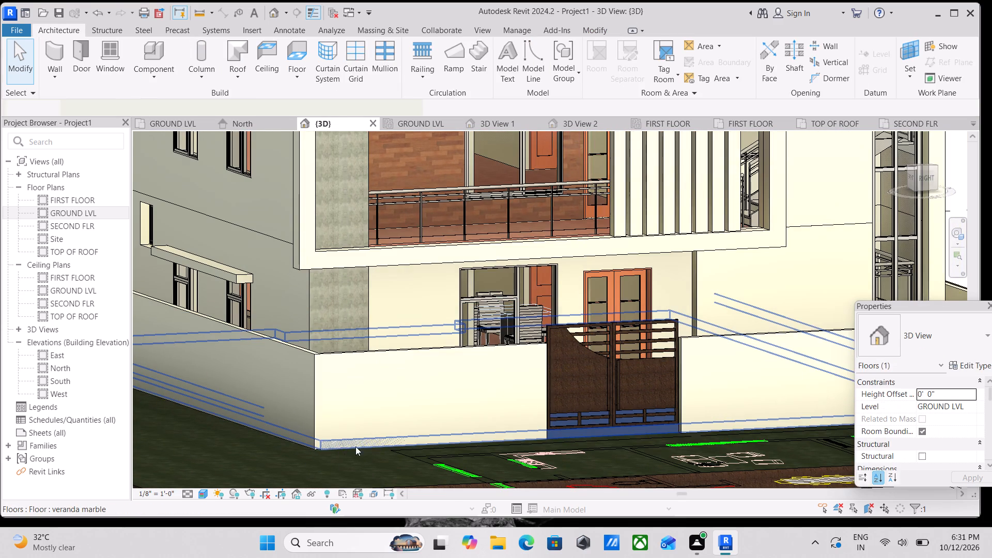
{"action": "scroll", "coordinate": [430, 433], "scroll_direction": "up", "scroll_amount": 2}
{"action": "key", "text": "Escape"}
{"action": "key", "text": "Escape"}
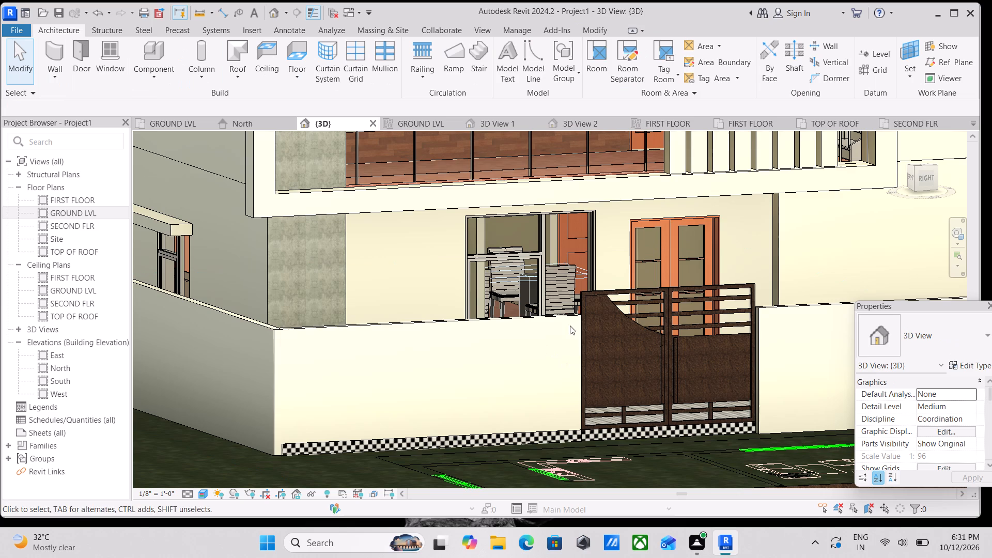
{"action": "left_click", "coordinate": [570, 315]}
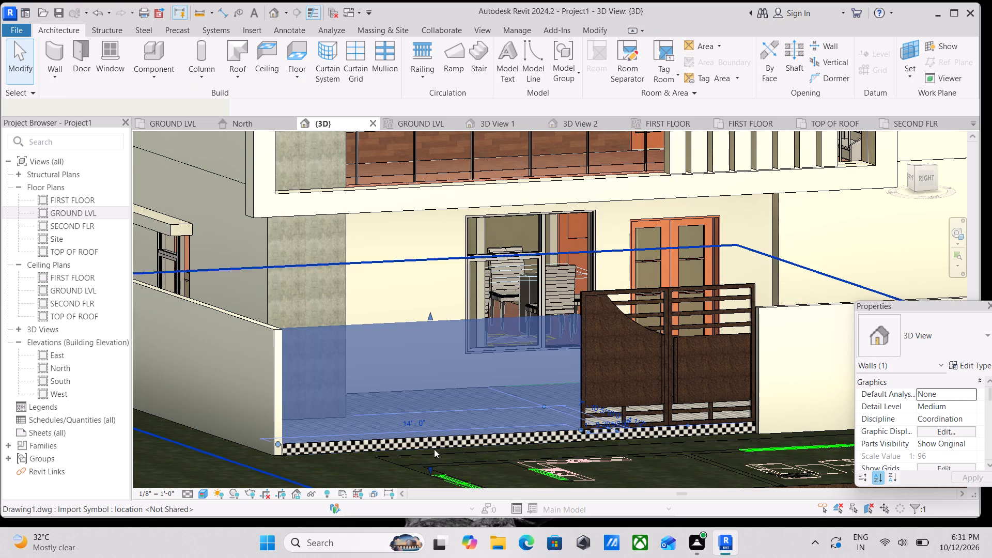
{"action": "left_click", "coordinate": [429, 464]}
{"action": "key", "text": "Escape"}
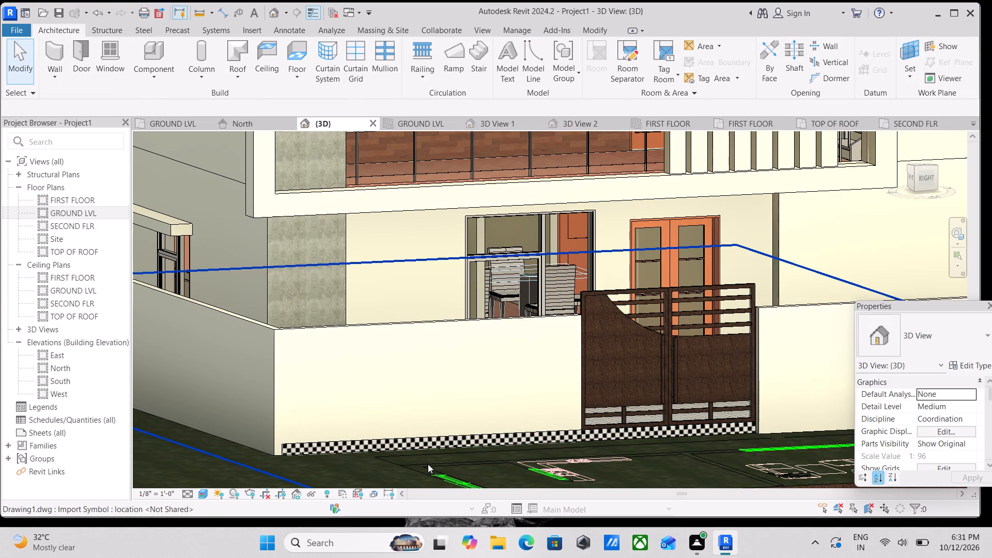
{"action": "left_click", "coordinate": [458, 318]}
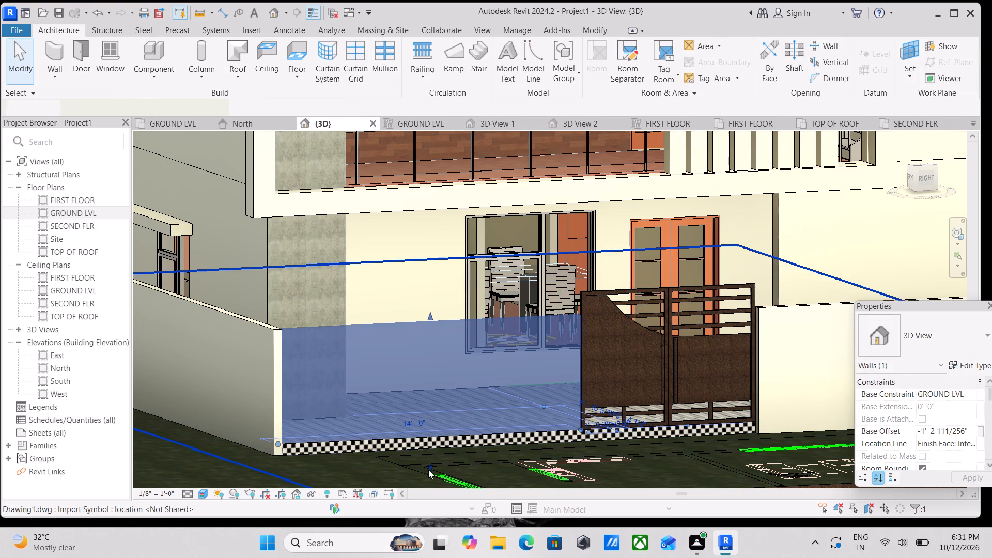
{"action": "left_click_drag", "start_coordinate": [428, 469], "coordinate": [424, 450]}
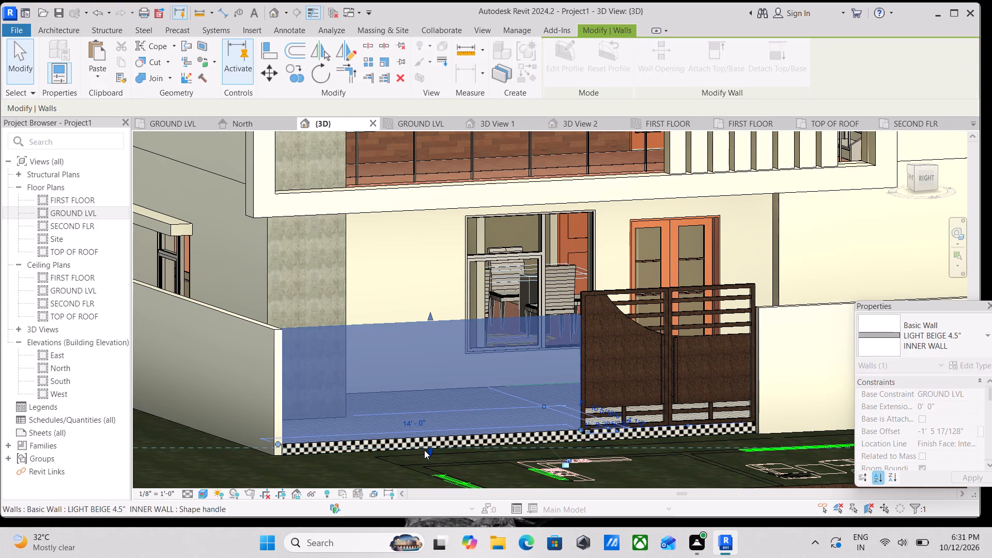
{"action": "key", "text": "Escape"}
Review the front facade, gate and boundary walls from an angled view and return to the straight right-side view.
{"action": "scroll", "coordinate": [429, 450], "scroll_direction": "down", "scroll_amount": 3}
{"action": "scroll", "coordinate": [475, 449], "scroll_direction": "down", "scroll_amount": 3}
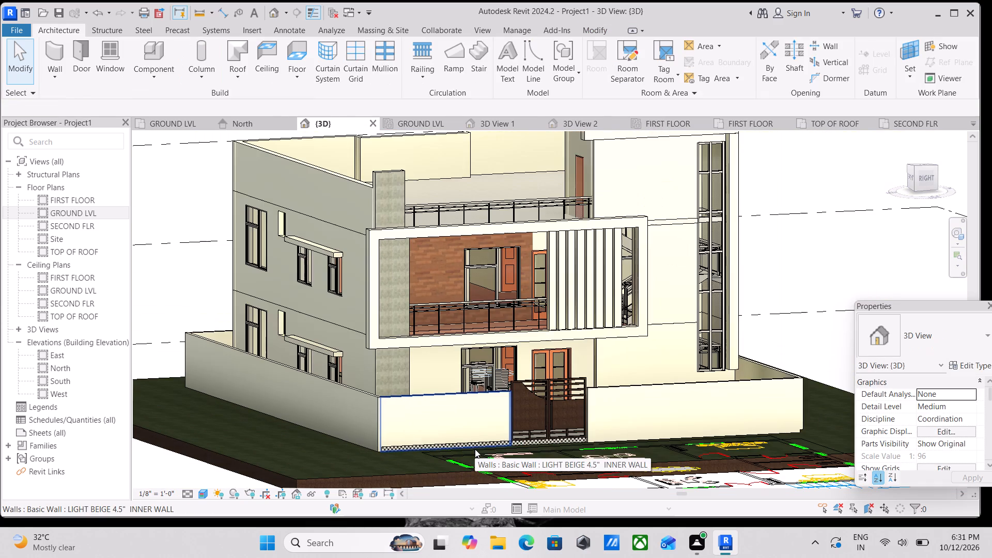
{"action": "middle_click_drag", "start_coordinate": [534, 457], "coordinate": [500, 458], "text": "shift"}
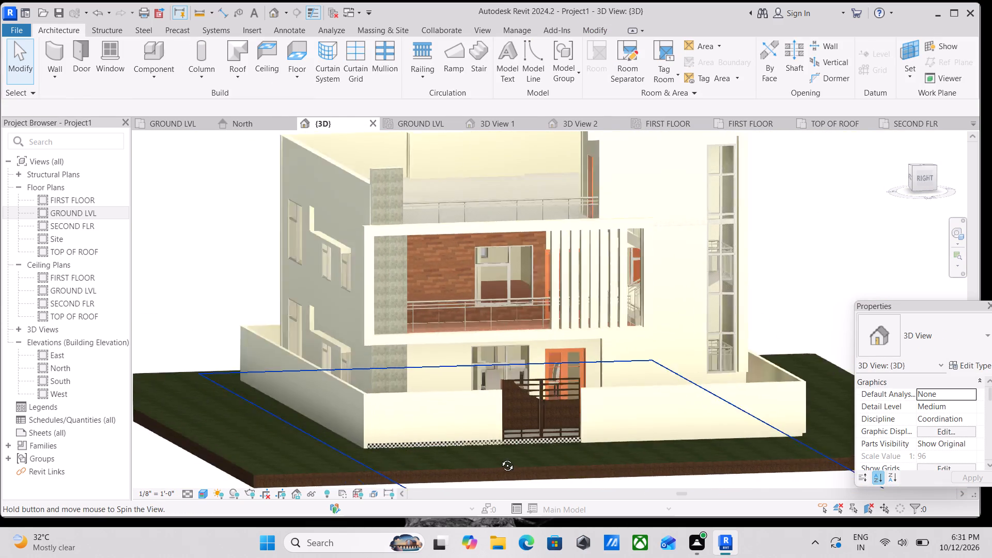
{"action": "middle_click_drag", "start_coordinate": [500, 458], "coordinate": [483, 459], "text": "shift"}
{"action": "scroll", "coordinate": [483, 459], "scroll_direction": "down", "scroll_amount": 1, "text": "shift"}
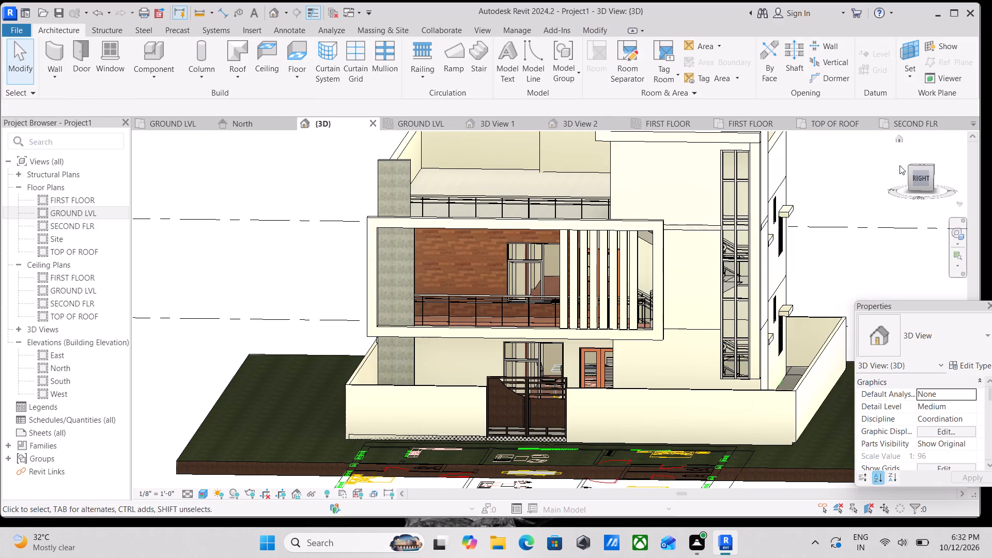
{"action": "left_click", "coordinate": [917, 183]}
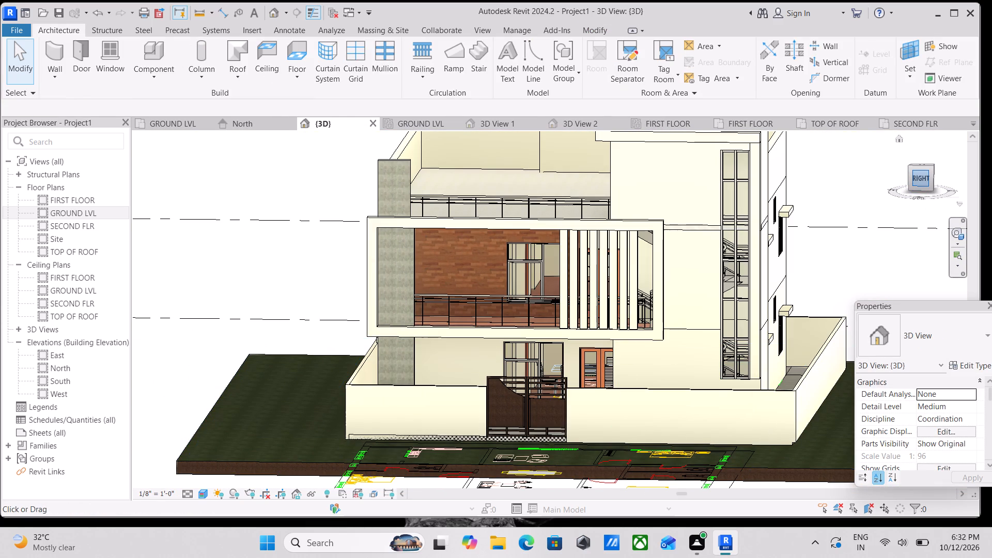
{"action": "scroll", "coordinate": [612, 315], "scroll_direction": "up", "scroll_amount": 4}
{"action": "scroll", "coordinate": [570, 338], "scroll_direction": "up", "scroll_amount": 3}
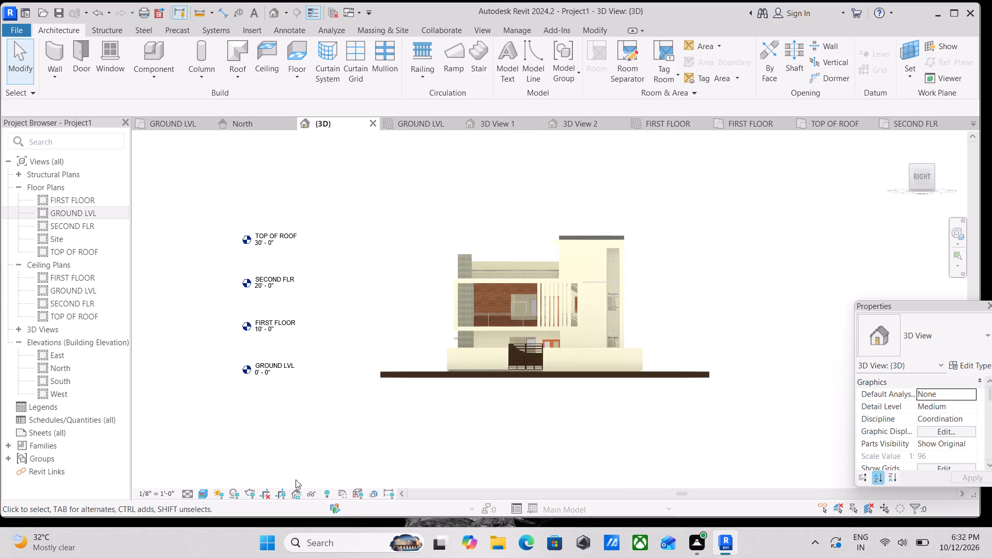
Set the {3D} view's background to Sky in the Graphic Display Options.
{"action": "left_click", "coordinate": [199, 492]}
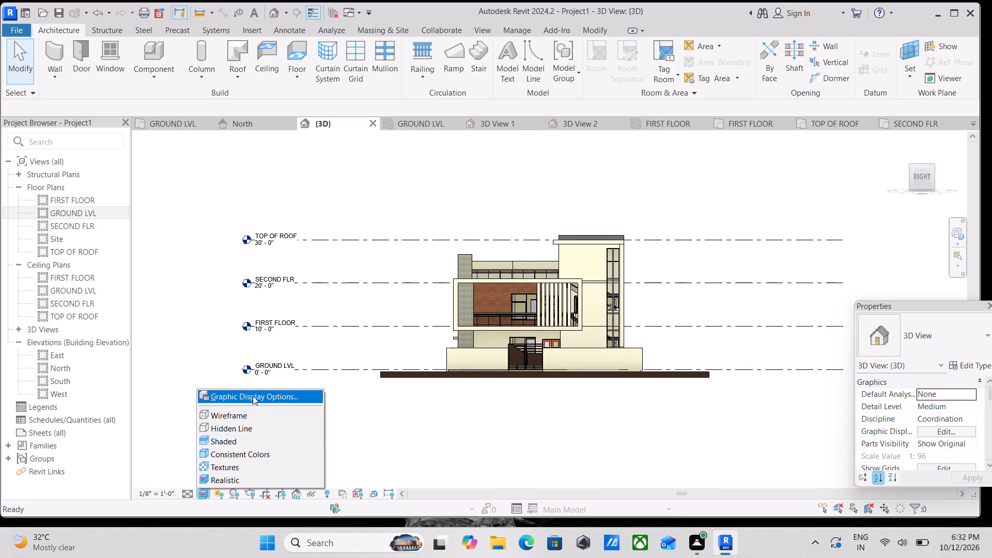
{"action": "left_click", "coordinate": [255, 401]}
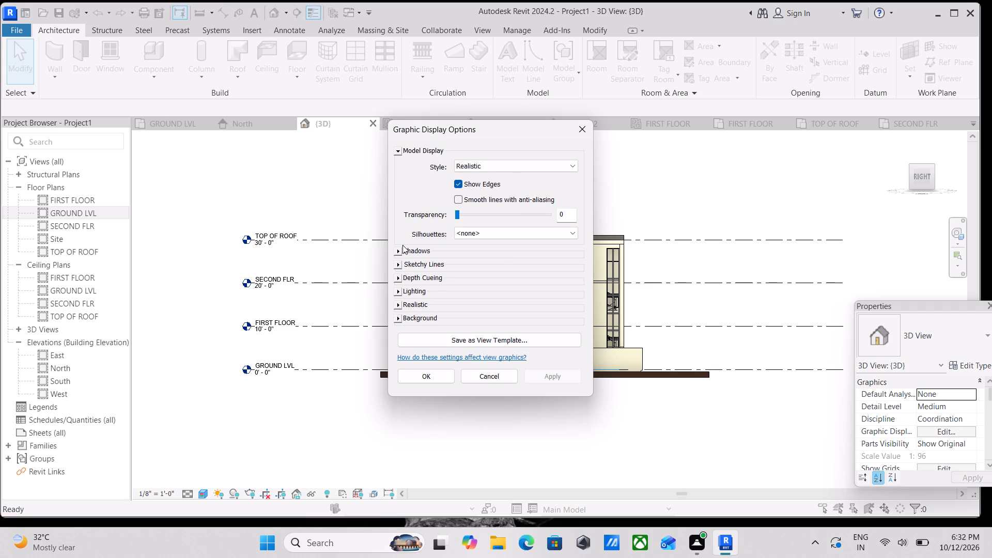
{"action": "left_click", "coordinate": [399, 319]}
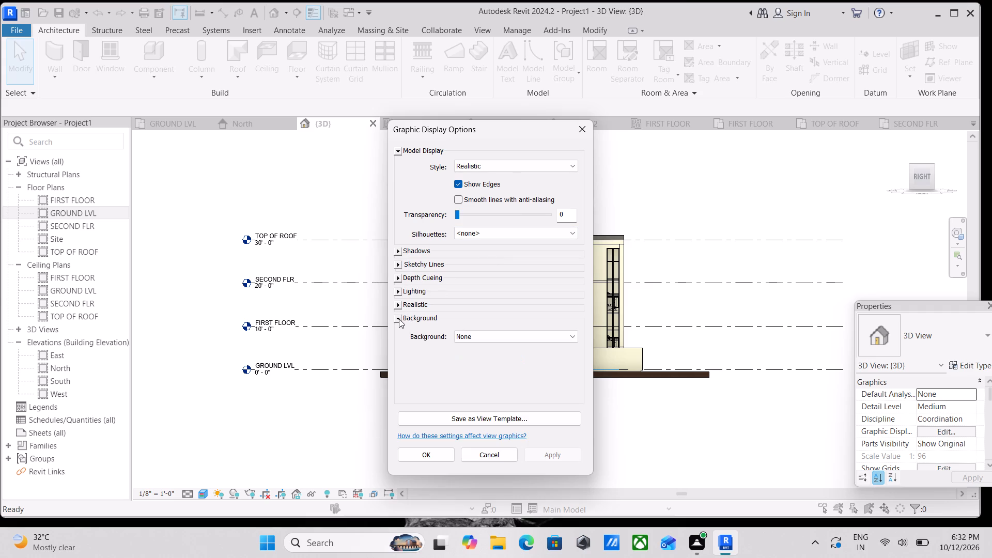
{"action": "left_click", "coordinate": [483, 337]}
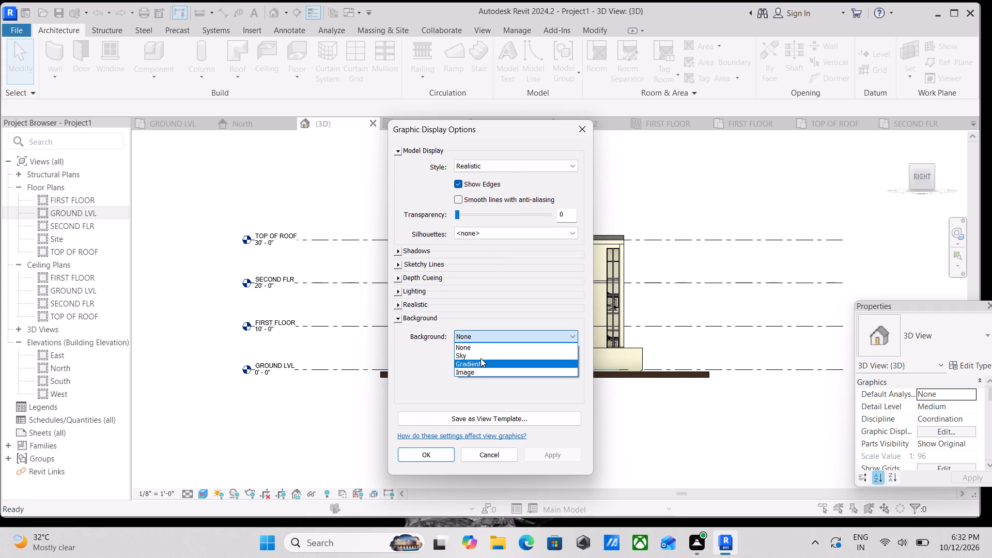
{"action": "left_click", "coordinate": [480, 355]}
{"action": "left_click", "coordinate": [563, 455]}
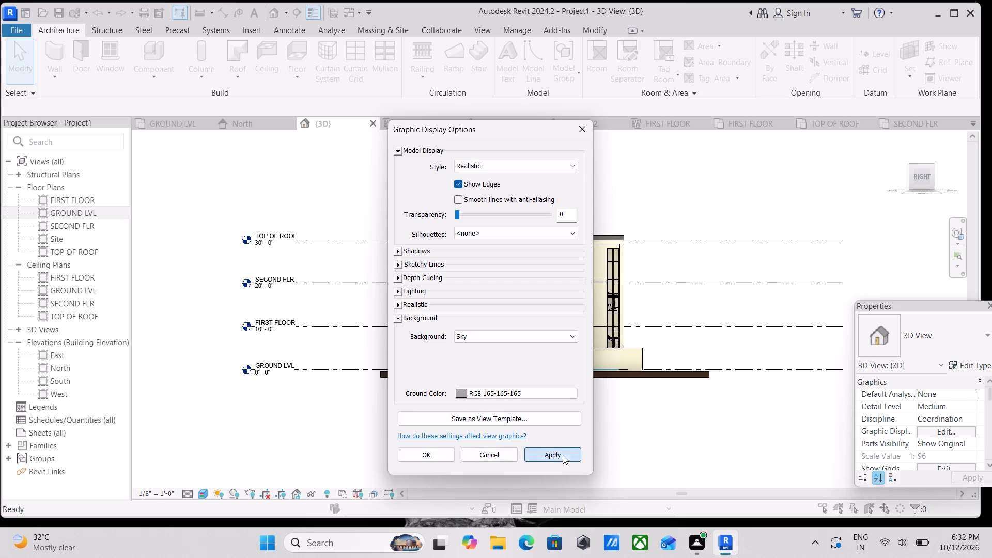
{"action": "left_click", "coordinate": [431, 451]}
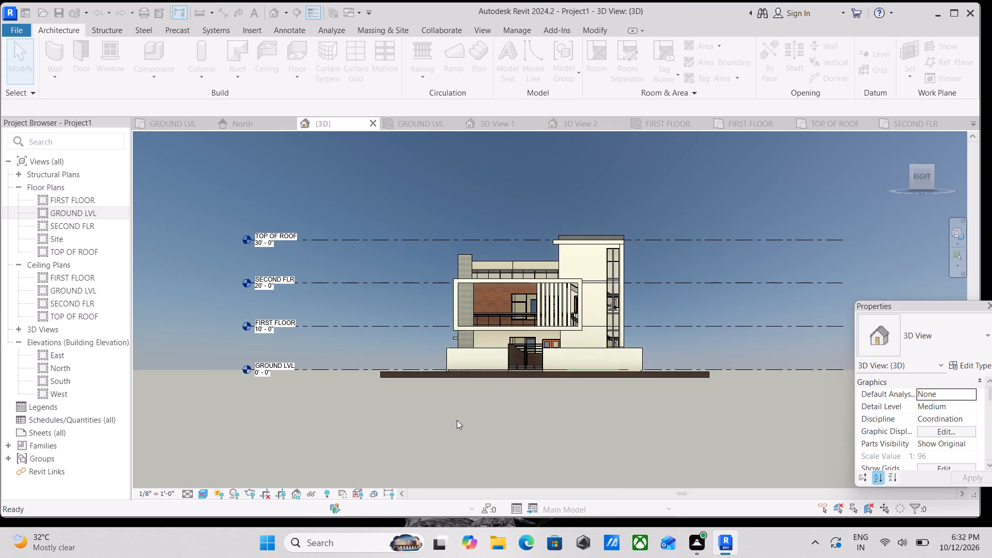
Examine the realistic right-side elevation of the house against the sky background, including the level lines.
{"action": "scroll", "coordinate": [487, 420], "scroll_direction": "up", "scroll_amount": 4}
{"action": "middle_click_drag", "start_coordinate": [543, 401], "coordinate": [395, 525]}
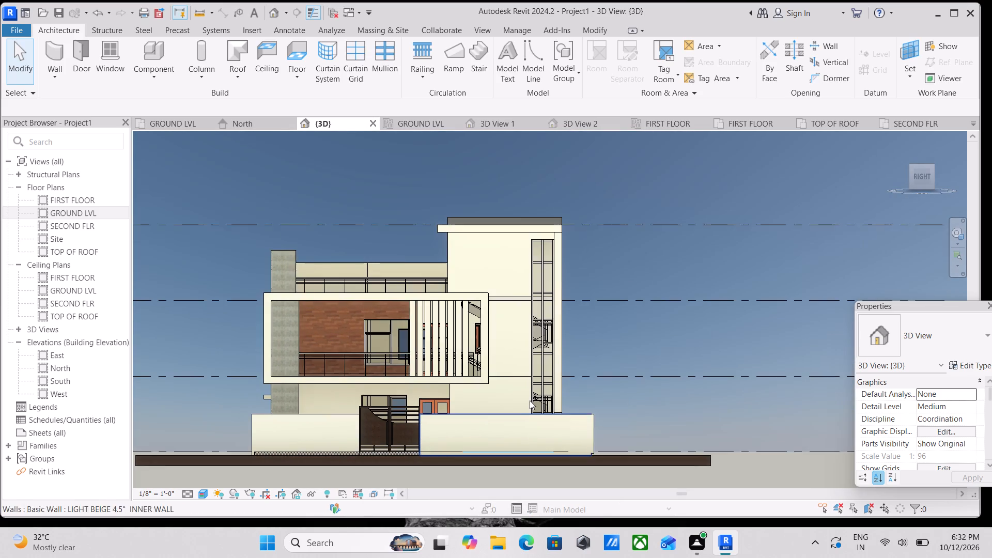
{"action": "middle_click_drag", "start_coordinate": [530, 400], "coordinate": [602, 399]}
{"action": "middle_click_drag", "start_coordinate": [693, 351], "coordinate": [713, 319]}
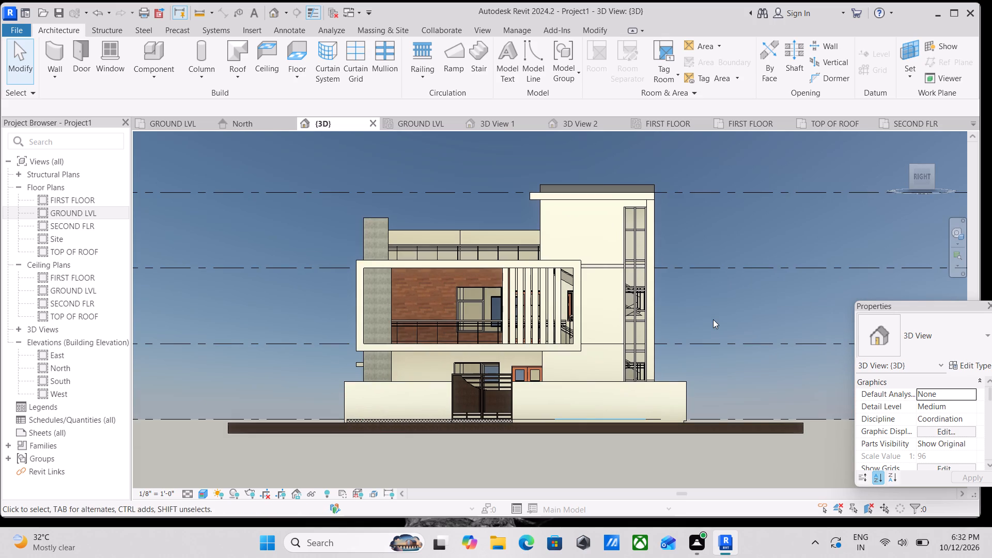
{"action": "middle_click_drag", "start_coordinate": [734, 304], "coordinate": [768, 302]}
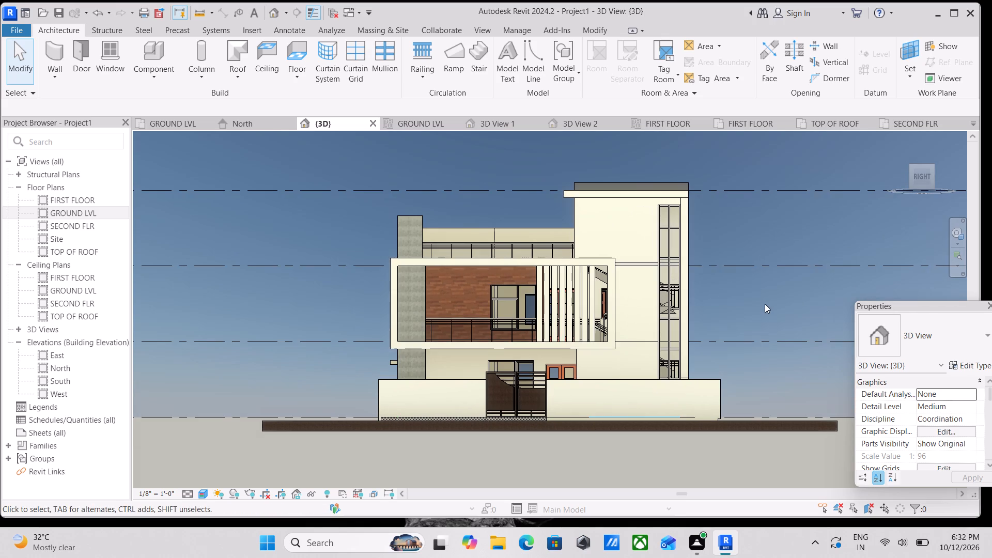
{"action": "scroll", "coordinate": [764, 296], "scroll_direction": "down", "scroll_amount": 1}
{"action": "middle_click_drag", "start_coordinate": [764, 296], "coordinate": [750, 320]}
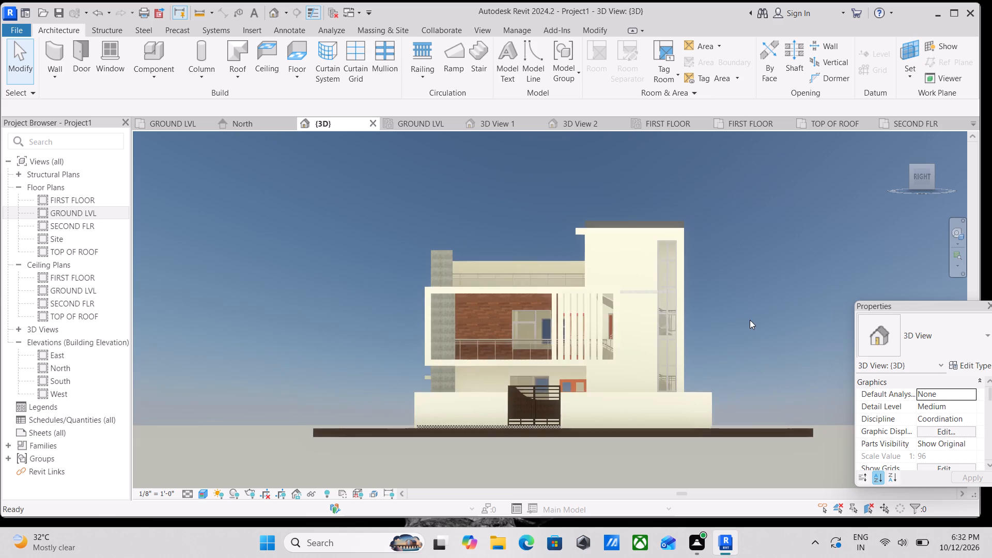
{"action": "scroll", "coordinate": [524, 304], "scroll_direction": "down", "scroll_amount": 2}
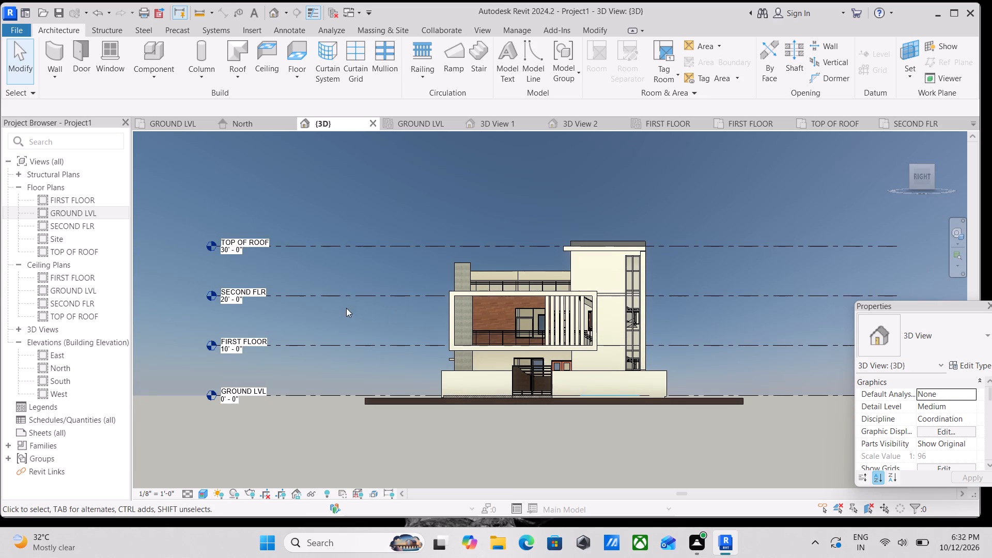
Shorten the SECOND FLR level line at its head end so the level head sits closer to the house.
{"action": "left_click", "coordinate": [353, 298]}
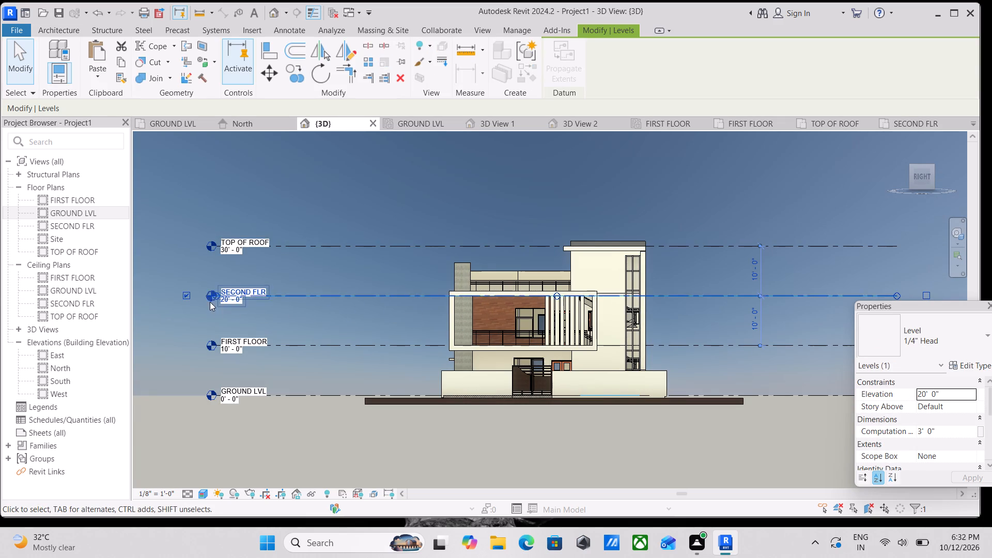
{"action": "scroll", "coordinate": [211, 297], "scroll_direction": "up", "scroll_amount": 4}
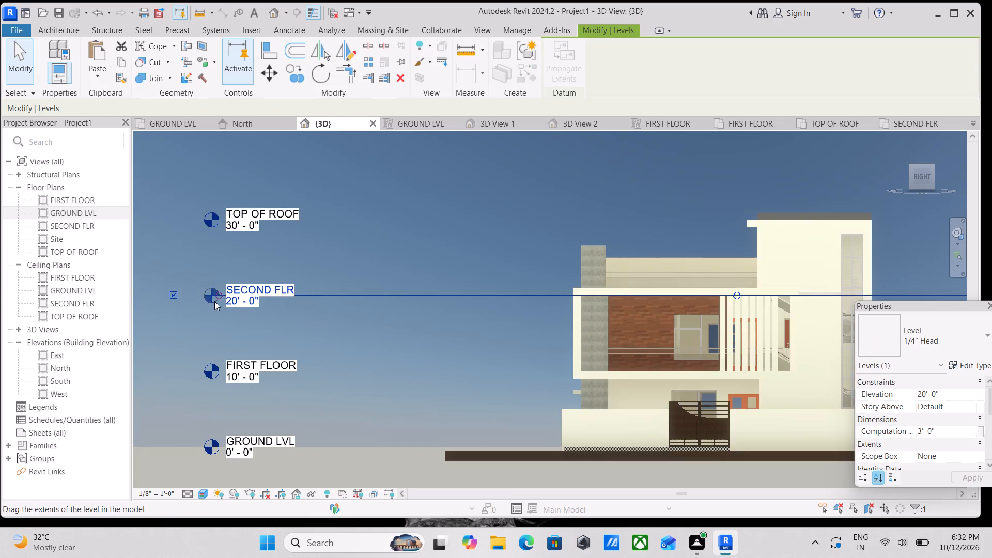
{"action": "scroll", "coordinate": [214, 301], "scroll_direction": "up", "scroll_amount": 2}
{"action": "left_click_drag", "start_coordinate": [222, 292], "coordinate": [266, 295]}
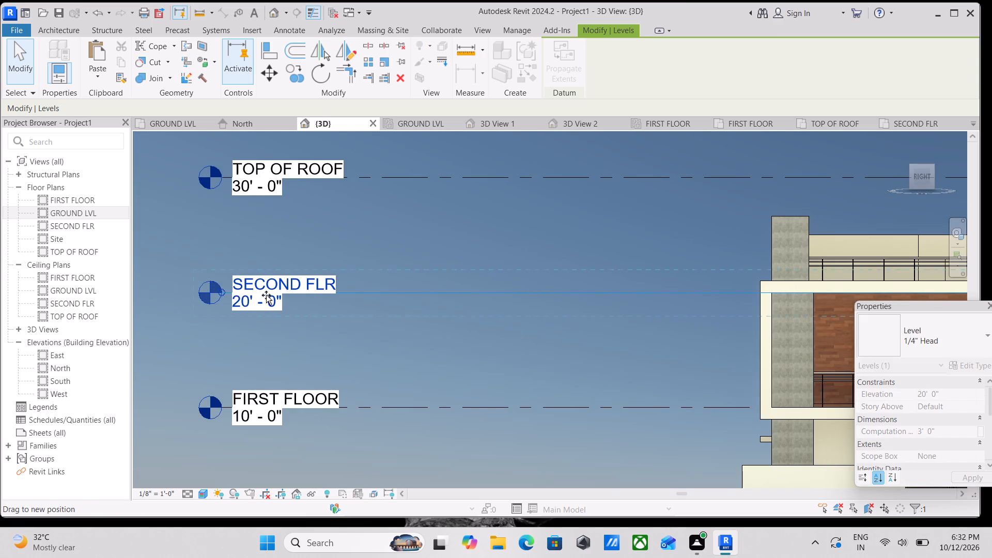
{"action": "left_click_drag", "start_coordinate": [266, 295], "coordinate": [420, 299]}
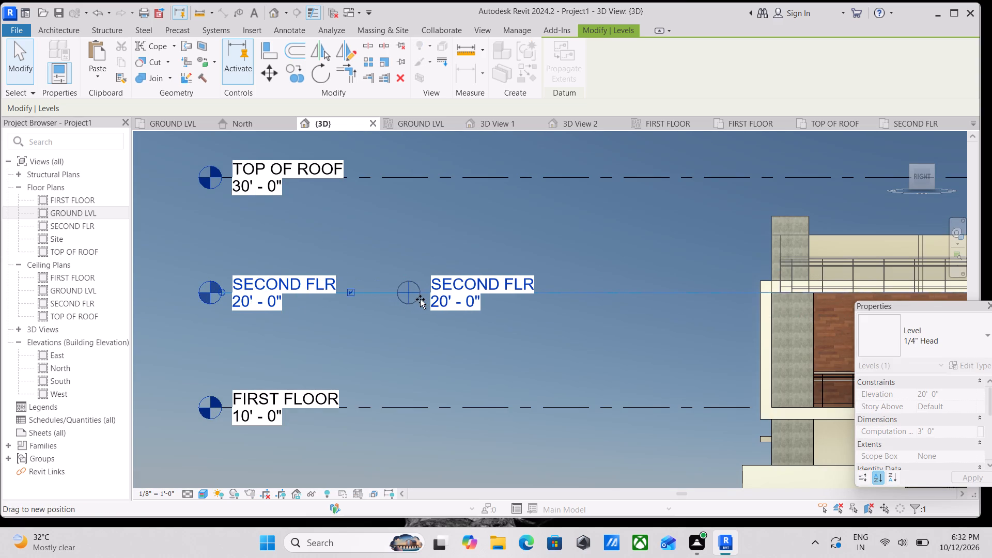
{"action": "scroll", "coordinate": [420, 299], "scroll_direction": "down", "scroll_amount": 5}
{"action": "middle_click_drag", "start_coordinate": [415, 332], "coordinate": [378, 284]}
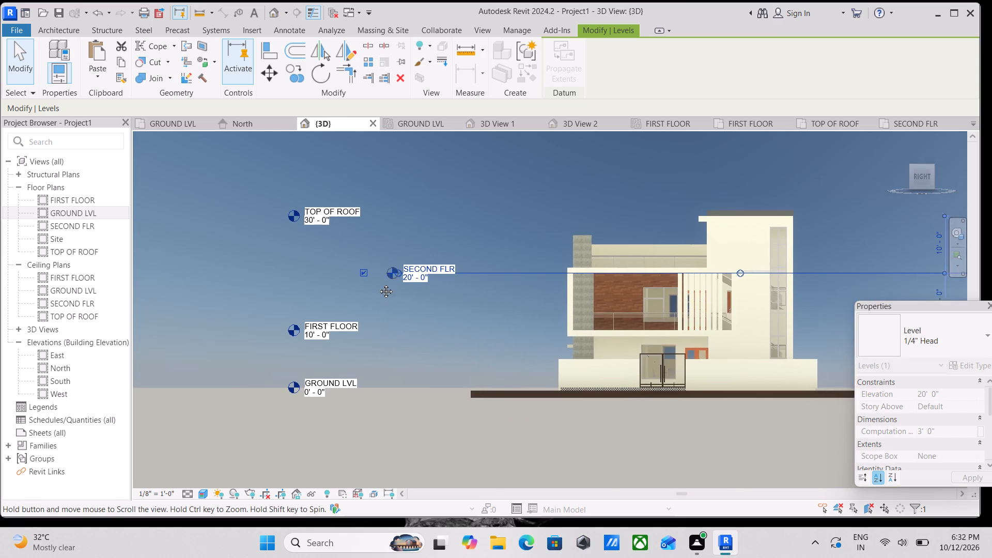
{"action": "middle_click_drag", "start_coordinate": [378, 284], "coordinate": [373, 279]}
Shorten the FIRST FLOOR level line so its head sits closer to the house, slightly inward of the SECOND FLR head.
{"action": "scroll", "coordinate": [378, 320], "scroll_direction": "up", "scroll_amount": 3}
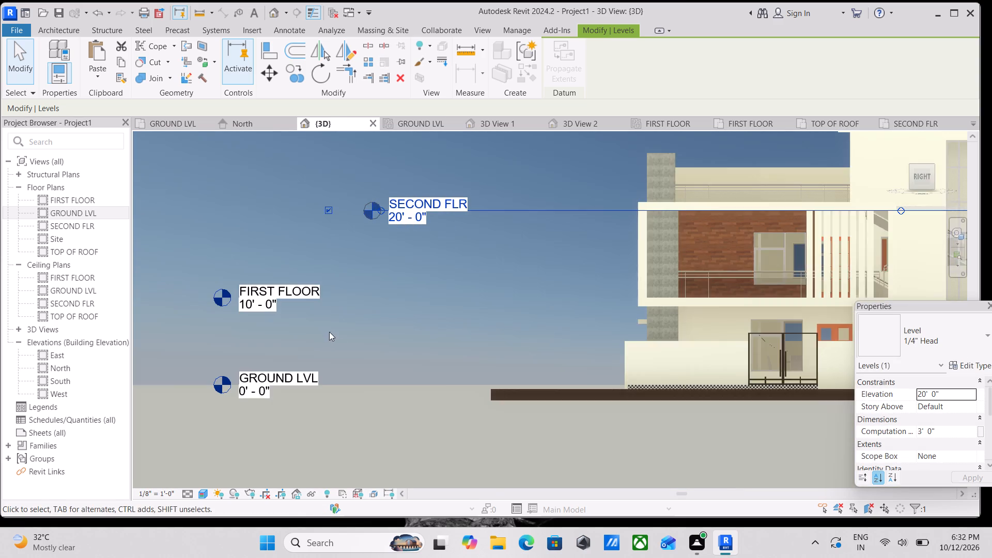
{"action": "left_click", "coordinate": [358, 297]}
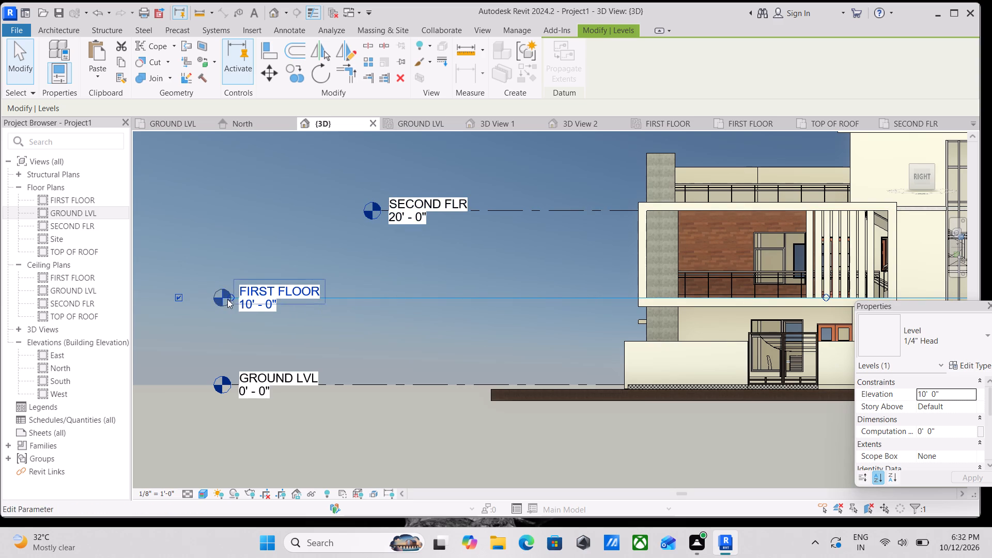
{"action": "left_click_drag", "start_coordinate": [230, 298], "coordinate": [302, 305]}
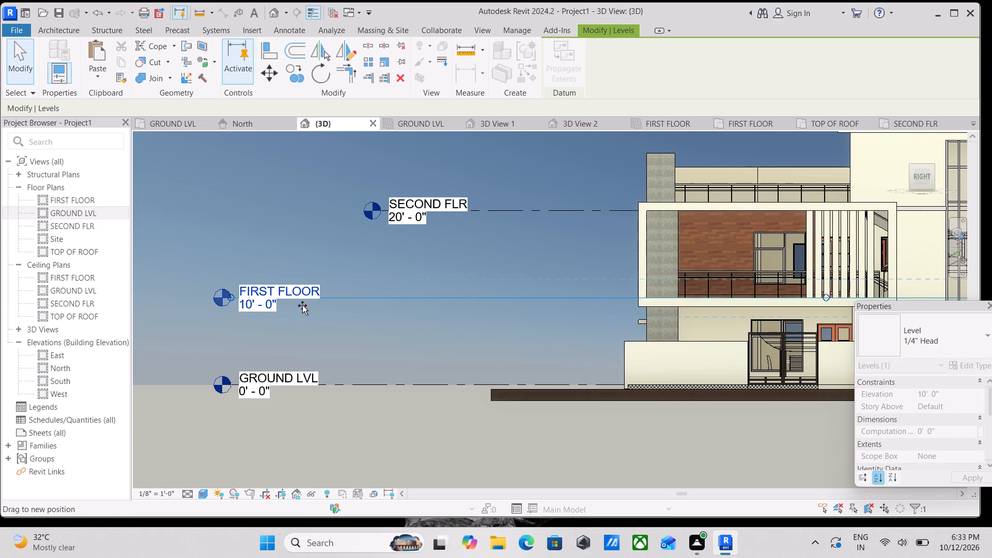
{"action": "left_click_drag", "start_coordinate": [302, 305], "coordinate": [429, 307]}
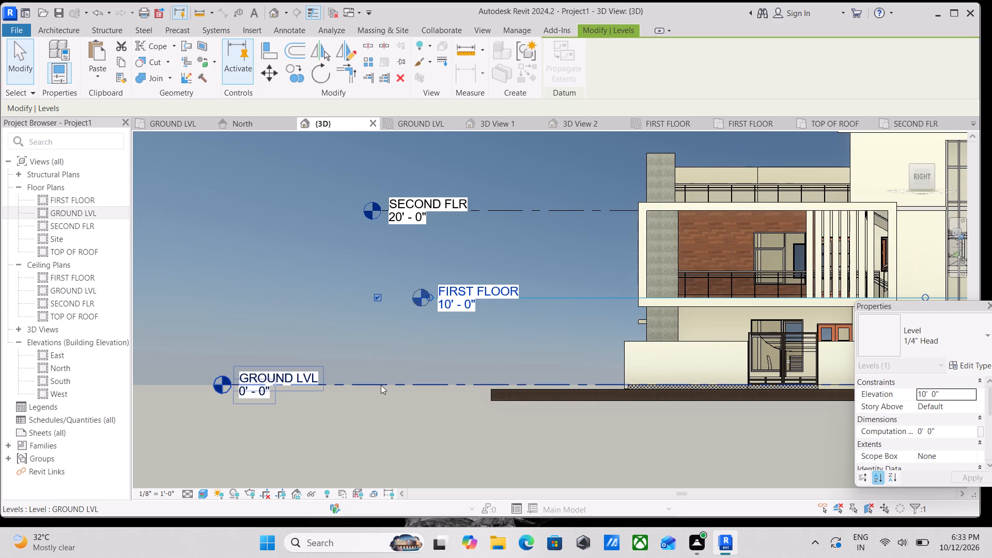
Shorten the GROUND LVL level line so its head sits nearly under the FIRST FLOOR head.
{"action": "left_click", "coordinate": [381, 385]}
{"action": "scroll", "coordinate": [273, 390], "scroll_direction": "up", "scroll_amount": 2}
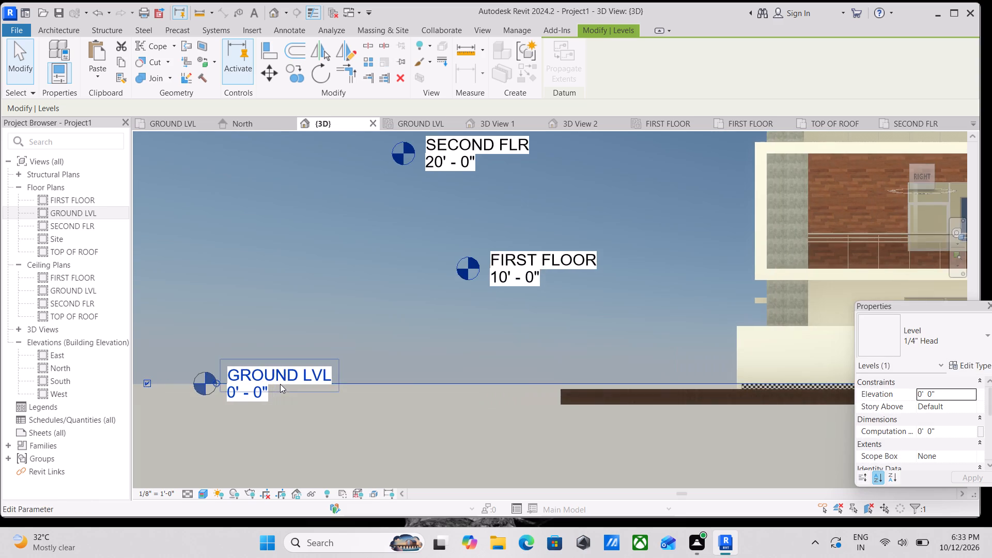
{"action": "scroll", "coordinate": [276, 386], "scroll_direction": "up", "scroll_amount": 3}
{"action": "left_click_drag", "start_coordinate": [186, 382], "coordinate": [431, 397]}
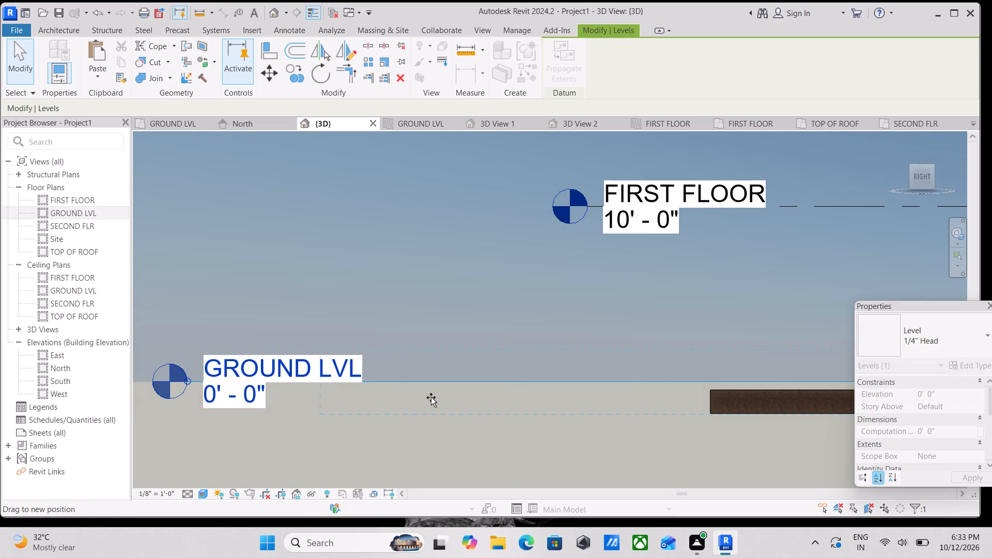
{"action": "left_click_drag", "start_coordinate": [431, 397], "coordinate": [598, 392]}
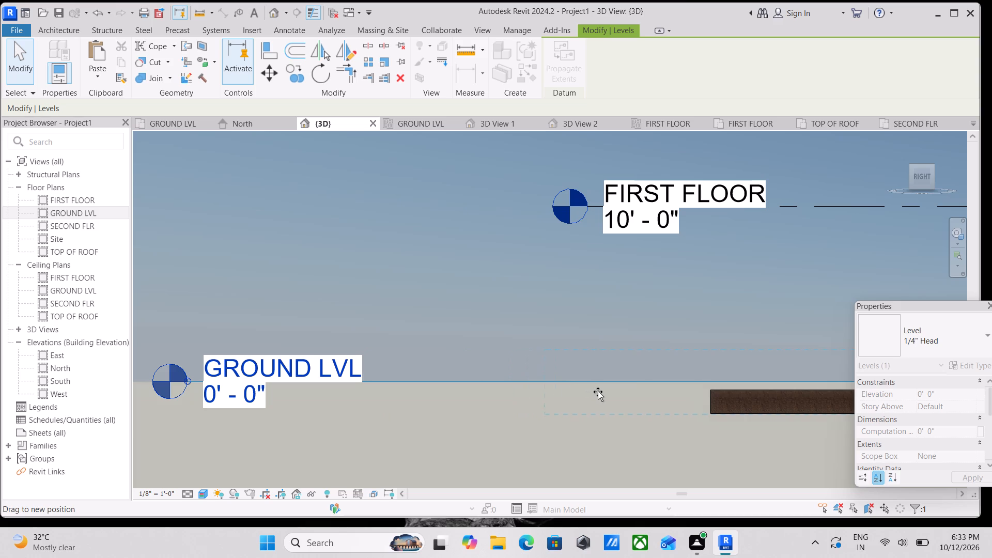
{"action": "scroll", "coordinate": [599, 391], "scroll_direction": "down", "scroll_amount": 10}
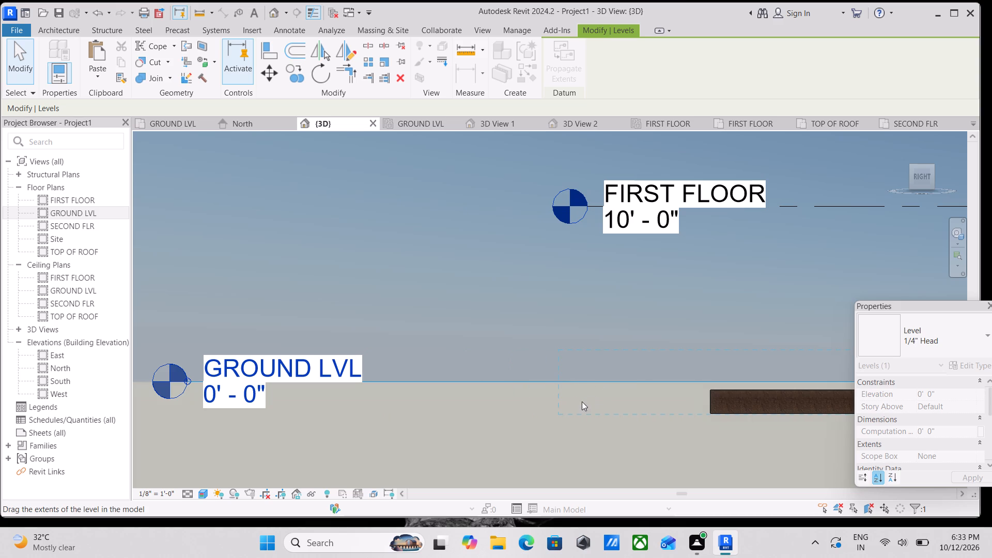
{"action": "scroll", "coordinate": [581, 401], "scroll_direction": "down", "scroll_amount": 3}
{"action": "scroll", "coordinate": [561, 358], "scroll_direction": "down", "scroll_amount": 1}
{"action": "scroll", "coordinate": [561, 304], "scroll_direction": "up", "scroll_amount": 2}
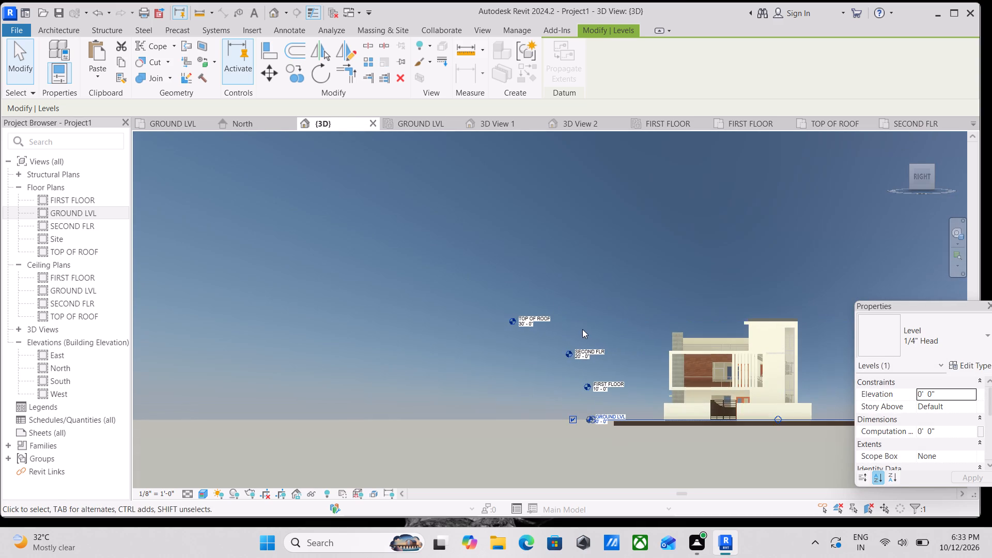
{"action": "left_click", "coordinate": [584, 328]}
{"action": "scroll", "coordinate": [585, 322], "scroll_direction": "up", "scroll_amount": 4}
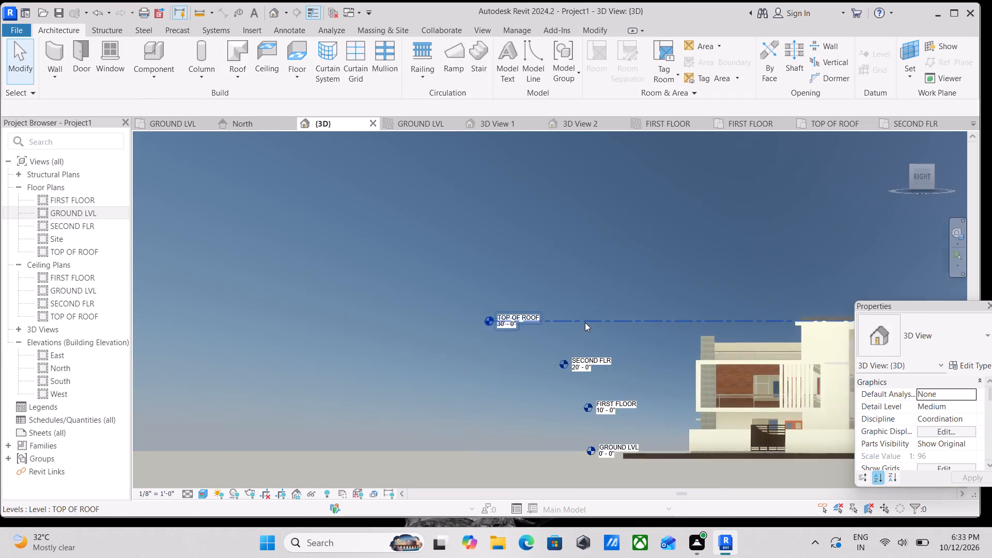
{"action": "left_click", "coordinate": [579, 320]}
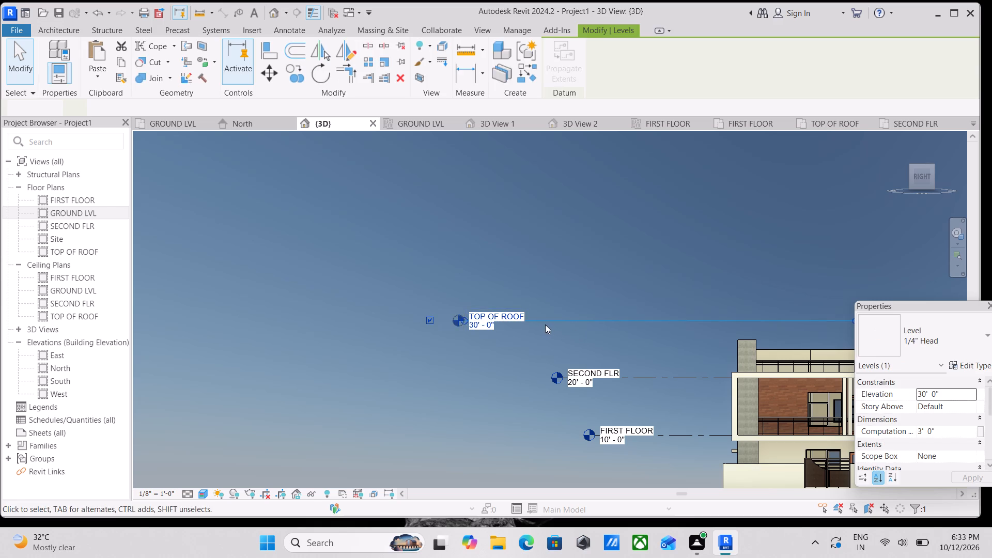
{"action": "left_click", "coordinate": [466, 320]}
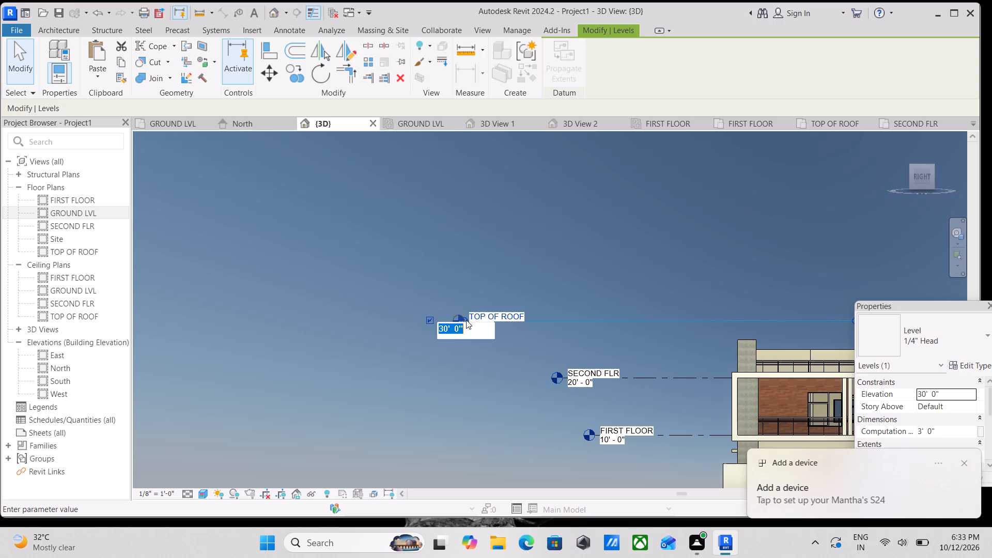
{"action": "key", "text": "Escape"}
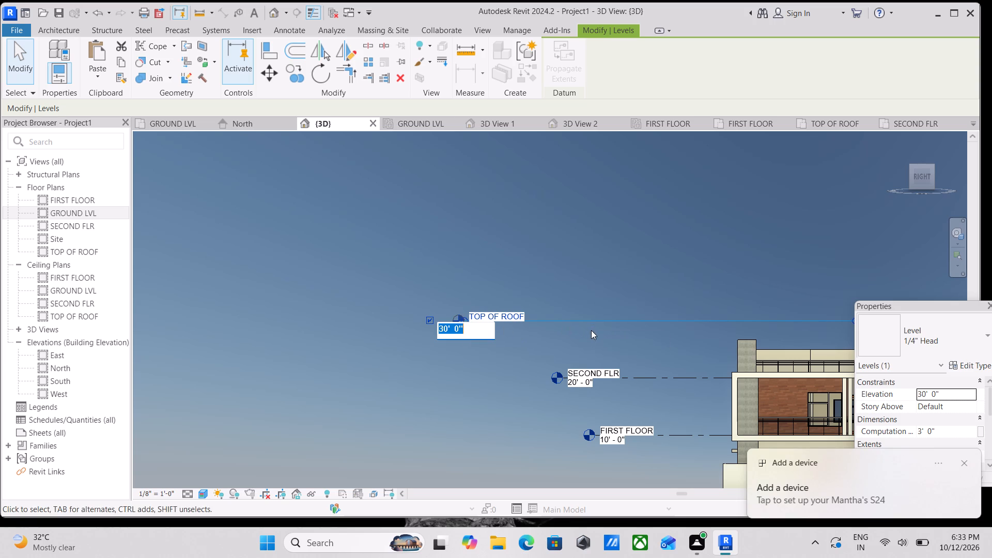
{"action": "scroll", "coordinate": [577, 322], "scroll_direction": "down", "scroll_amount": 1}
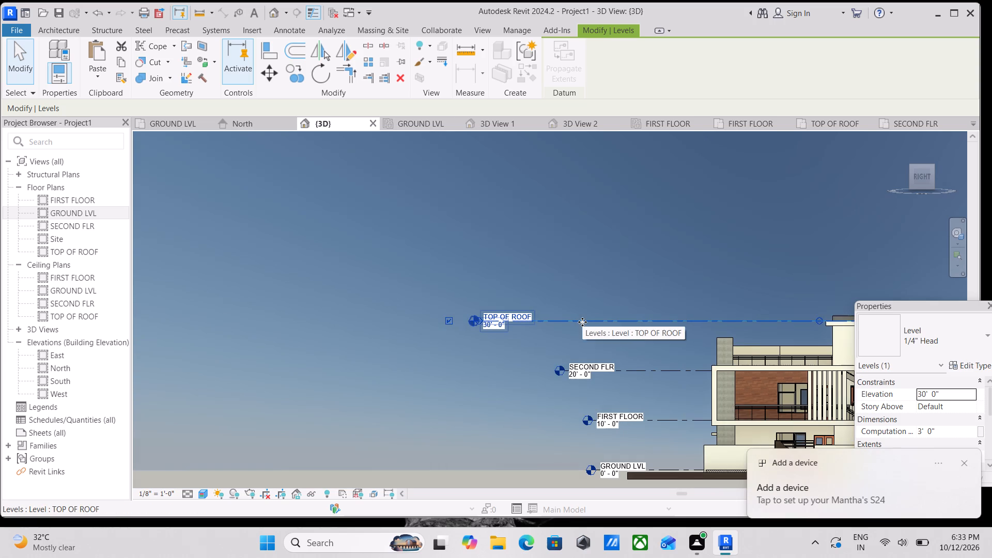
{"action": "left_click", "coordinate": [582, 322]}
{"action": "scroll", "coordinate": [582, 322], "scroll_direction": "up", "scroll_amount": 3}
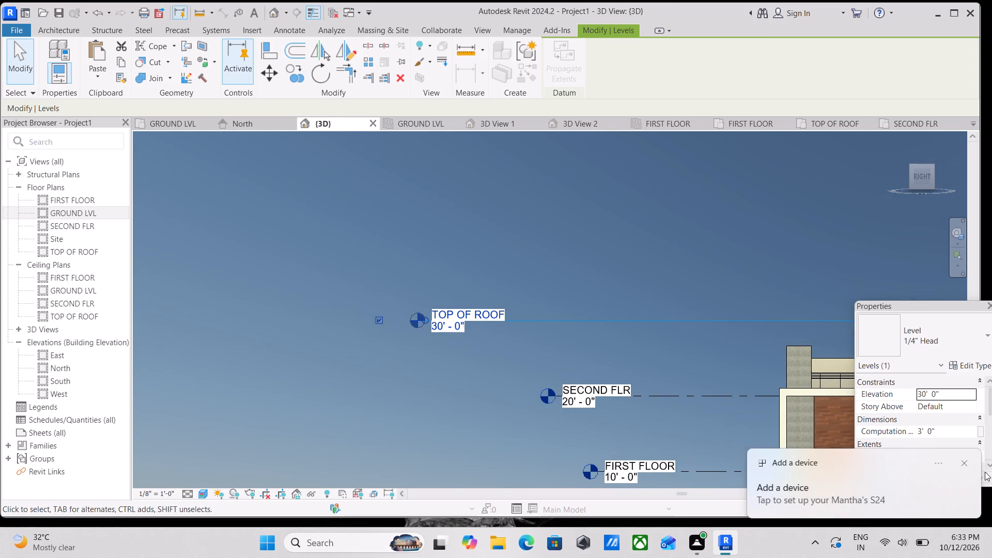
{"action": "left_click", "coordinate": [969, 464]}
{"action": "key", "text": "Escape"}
Shorten the TOP OF ROOF level line so its head sits roughly above the SECOND FLR head.
{"action": "scroll", "coordinate": [499, 324], "scroll_direction": "up", "scroll_amount": 2}
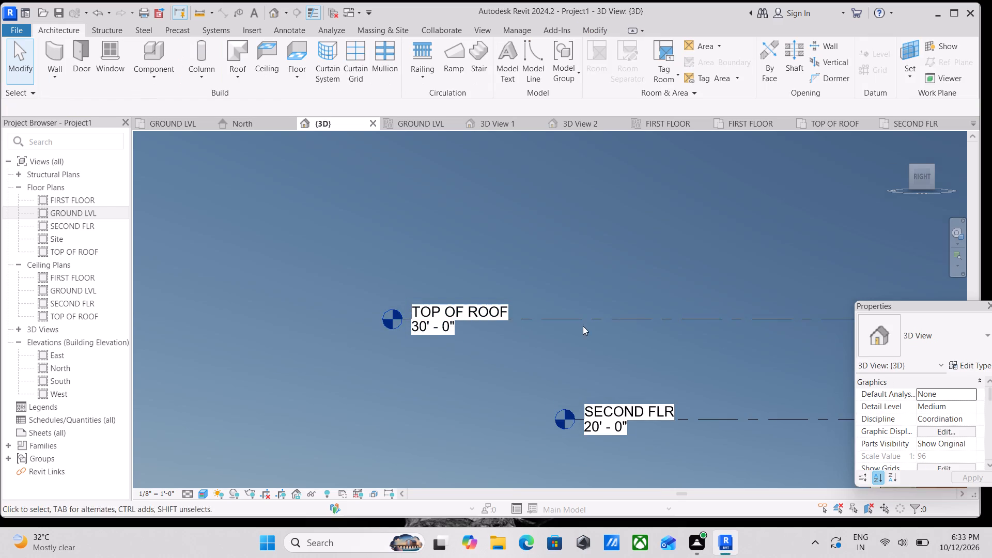
{"action": "left_click", "coordinate": [619, 318]}
{"action": "left_click_drag", "start_coordinate": [402, 319], "coordinate": [568, 334]}
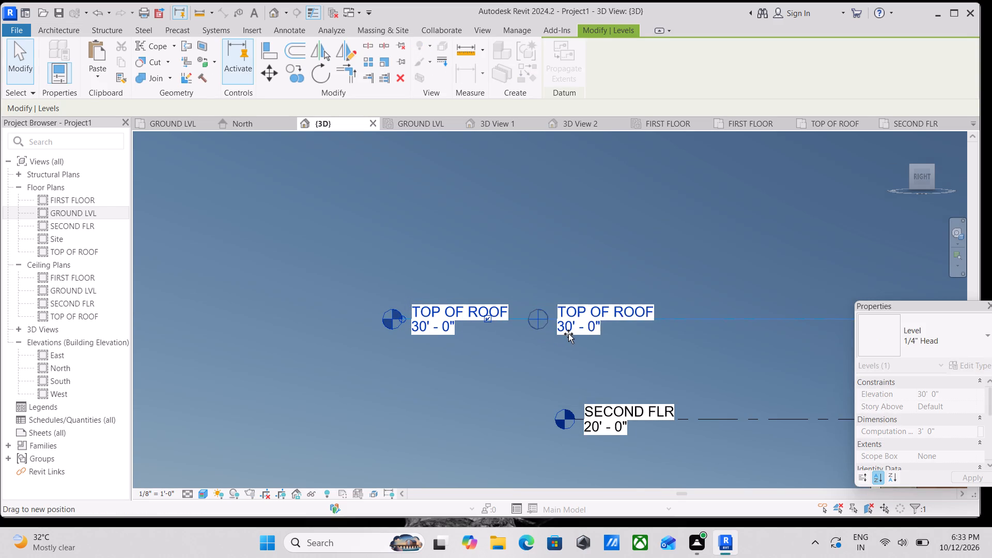
{"action": "left_click_drag", "start_coordinate": [568, 334], "coordinate": [579, 336]}
{"action": "key", "text": "Escape"}
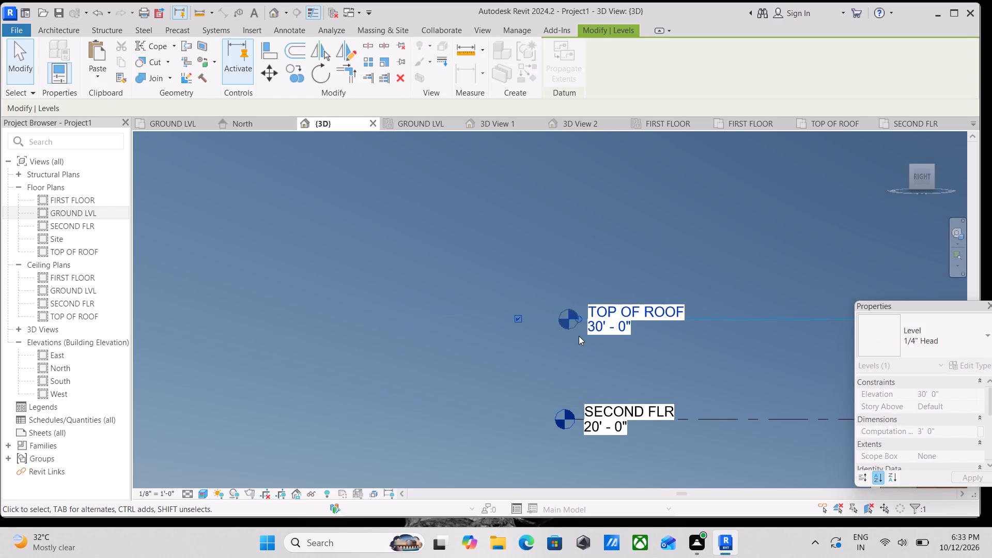
Examine the right-side elevation with its repositioned level heads, from the whole house in to the facade and gate.
{"action": "scroll", "coordinate": [579, 336], "scroll_direction": "down", "scroll_amount": 6}
{"action": "scroll", "coordinate": [637, 307], "scroll_direction": "down", "scroll_amount": 2}
{"action": "middle_click_drag", "start_coordinate": [638, 305], "coordinate": [501, 297]}
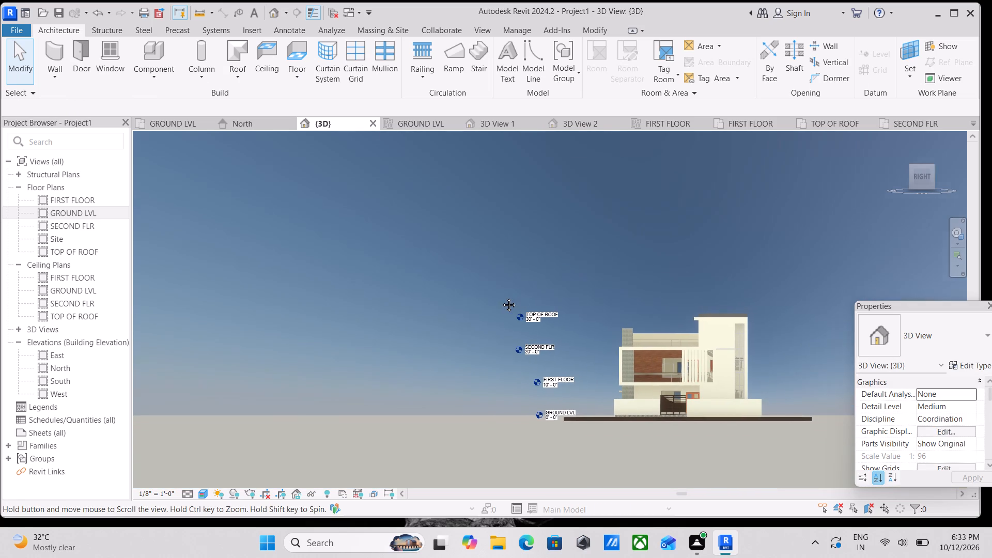
{"action": "middle_click_drag", "start_coordinate": [501, 297], "coordinate": [436, 299]}
{"action": "scroll", "coordinate": [496, 374], "scroll_direction": "up", "scroll_amount": 3}
{"action": "middle_click_drag", "start_coordinate": [506, 411], "coordinate": [436, 385]}
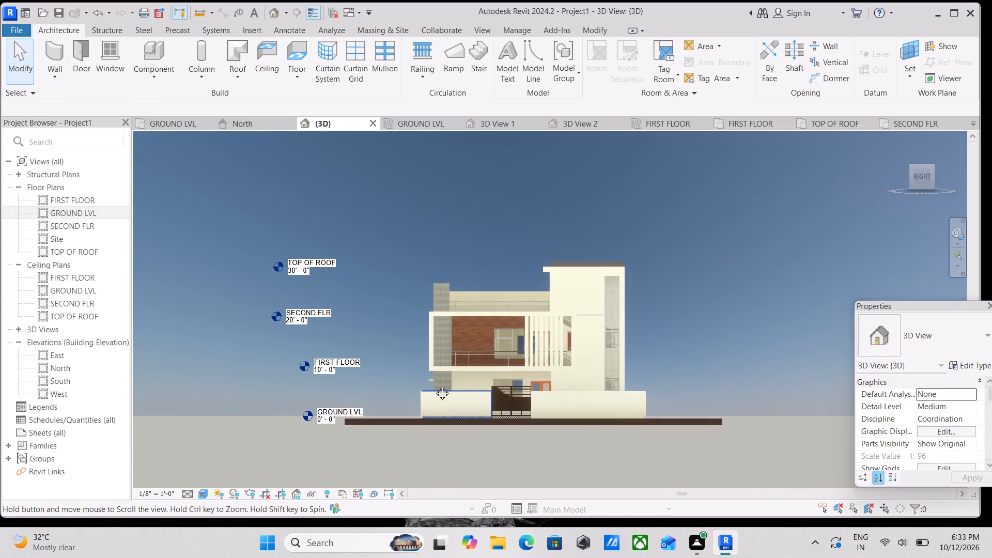
{"action": "scroll", "coordinate": [471, 441], "scroll_direction": "up", "scroll_amount": 2}
{"action": "middle_click_drag", "start_coordinate": [475, 439], "coordinate": [453, 449]}
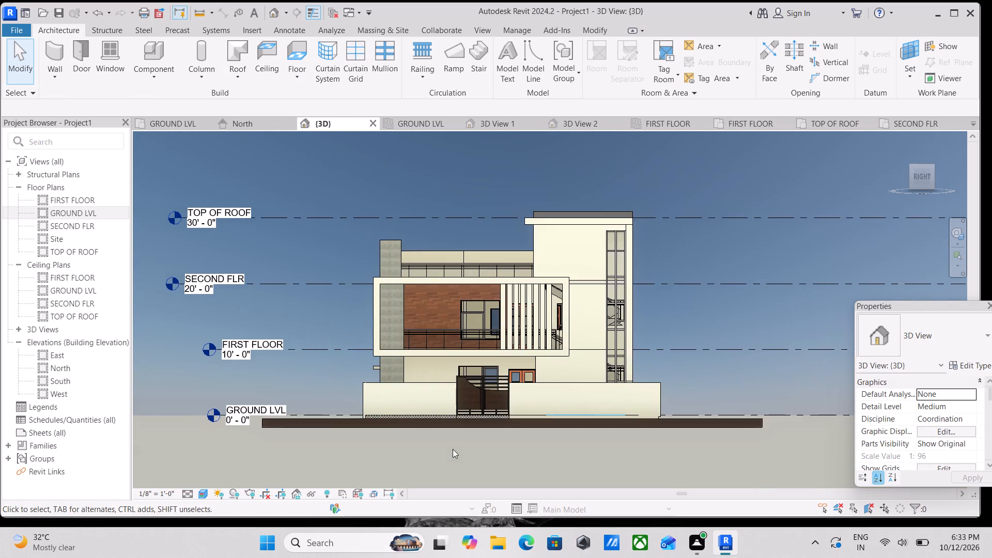
{"action": "scroll", "coordinate": [453, 449], "scroll_direction": "up", "scroll_amount": 2}
{"action": "middle_click_drag", "start_coordinate": [453, 448], "coordinate": [445, 475]}
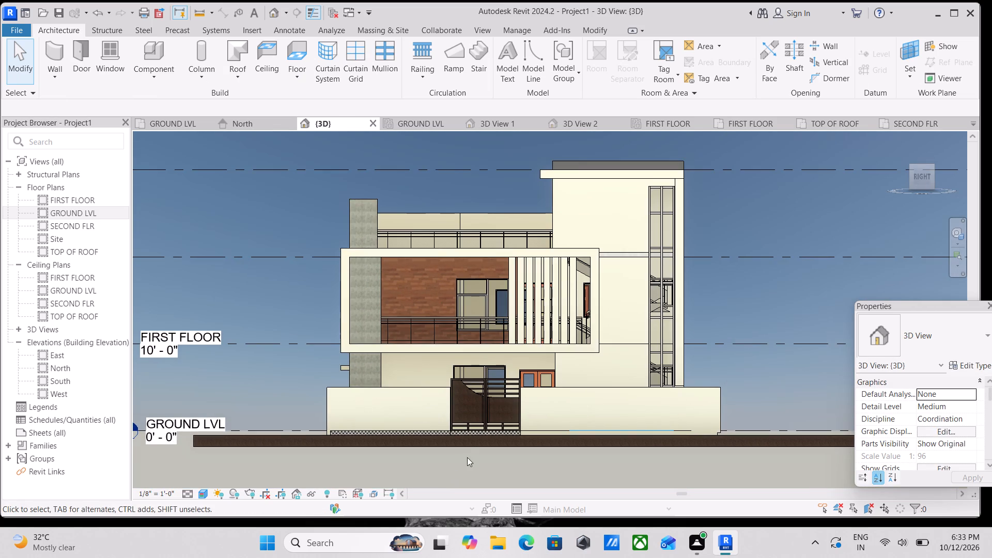
{"action": "scroll", "coordinate": [466, 425], "scroll_direction": "down", "scroll_amount": 2}
{"action": "middle_click", "coordinate": [401, 232]}
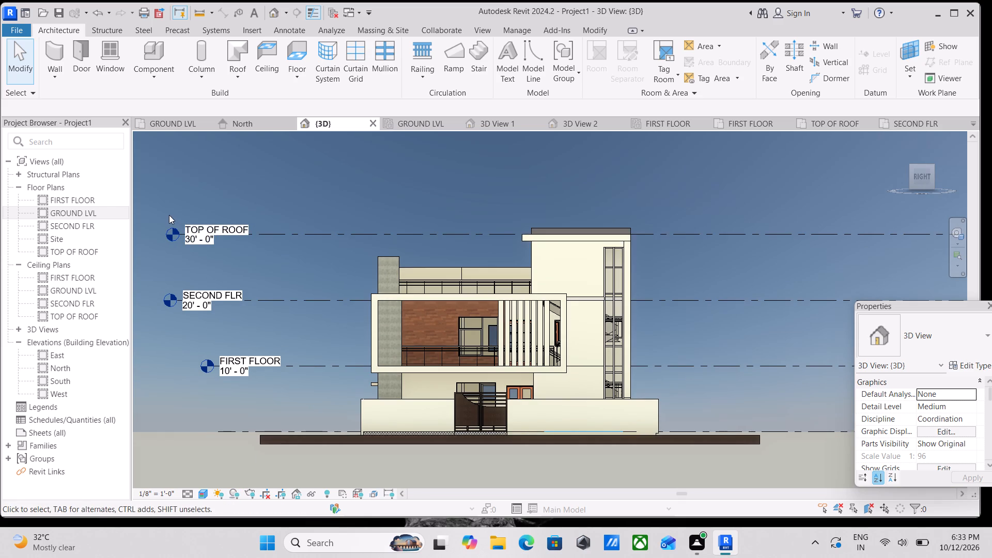
Open the Rendering settings, restrict rendering to a region and set the quality to High.
{"action": "type", "text": "rr"}
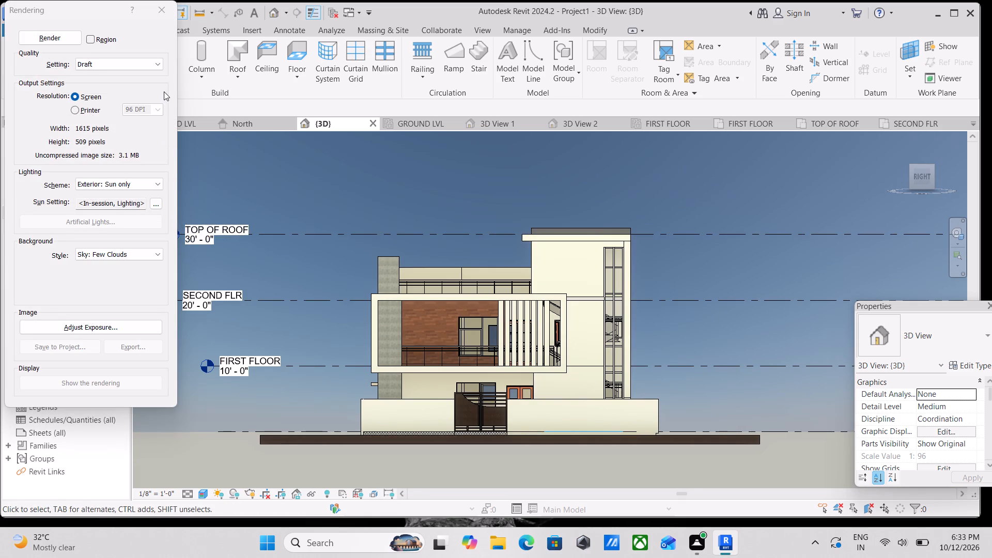
{"action": "left_click", "coordinate": [91, 38]}
{"action": "left_click", "coordinate": [151, 61]}
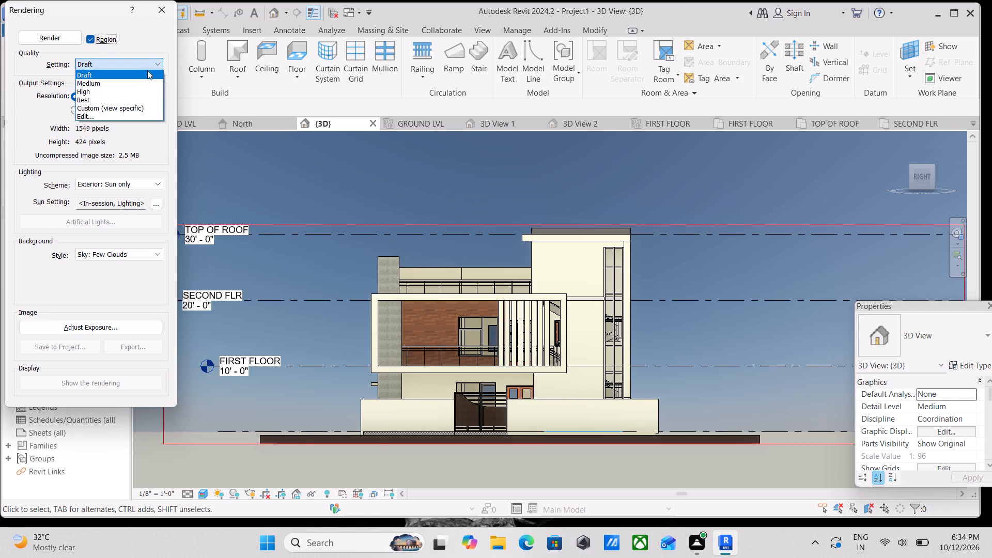
{"action": "left_click", "coordinate": [105, 92]}
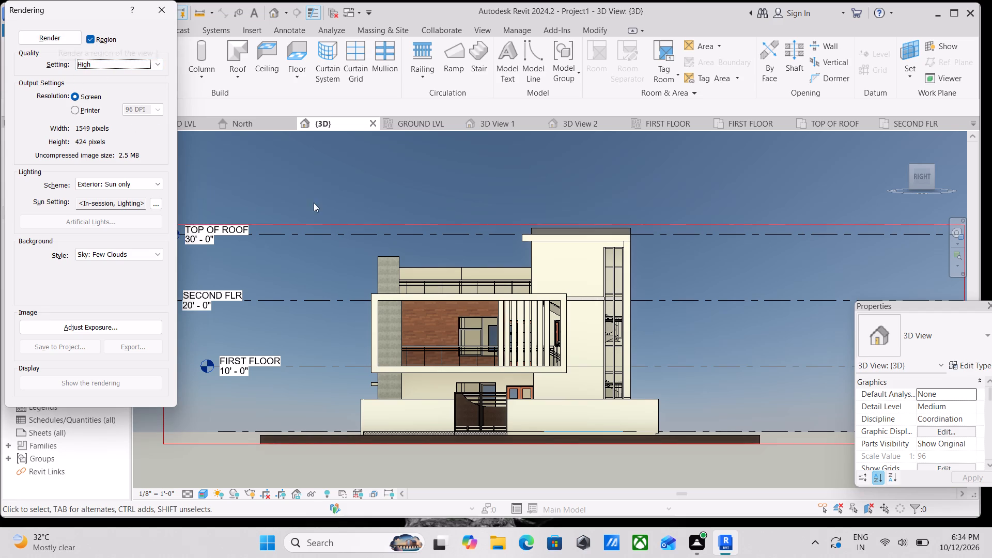
Narrow the render region from both sides so it frames the house just beyond the compound wall, leaving out the level heads.
{"action": "scroll", "coordinate": [402, 187], "scroll_direction": "down", "scroll_amount": 3}
{"action": "scroll", "coordinate": [451, 182], "scroll_direction": "down", "scroll_amount": 1}
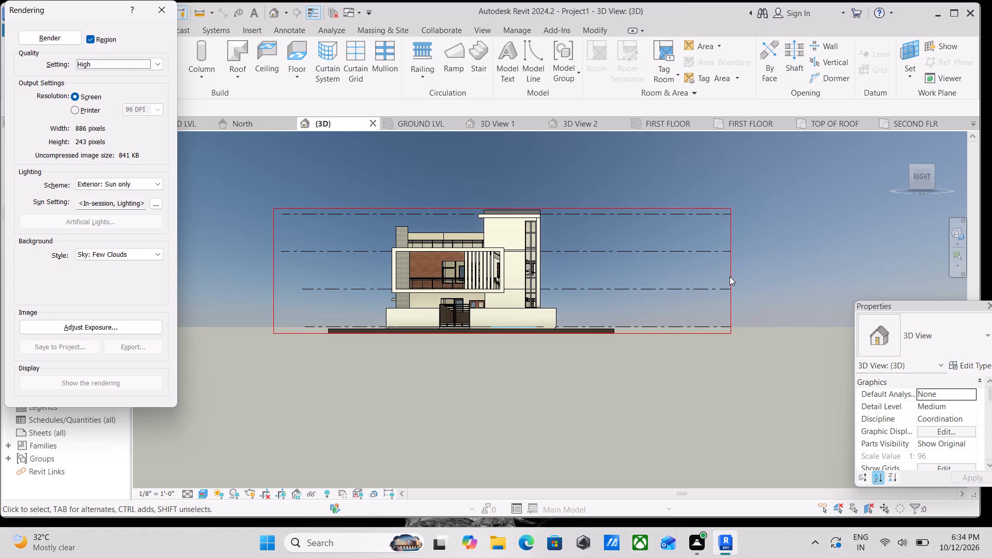
{"action": "left_click", "coordinate": [730, 276]}
{"action": "left_click_drag", "start_coordinate": [731, 273], "coordinate": [686, 270]}
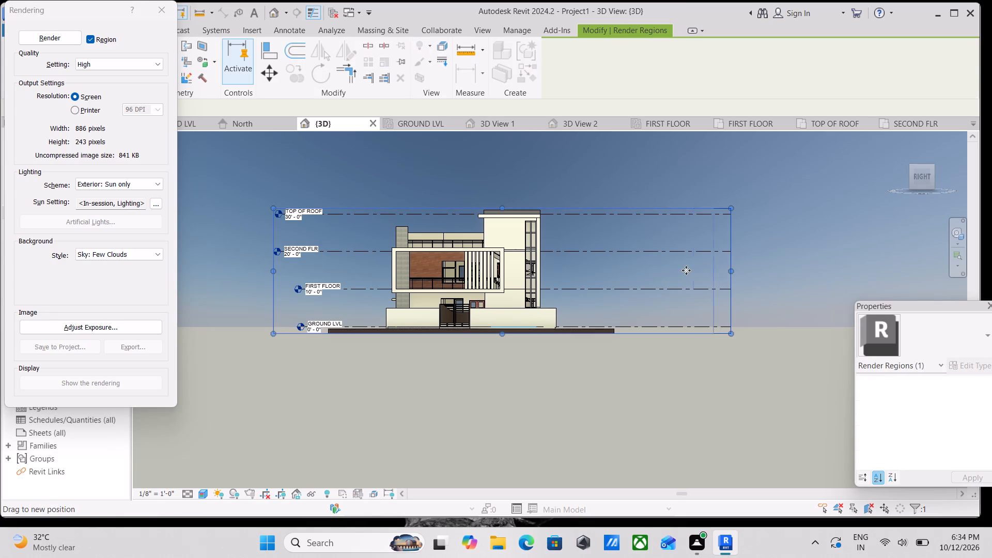
{"action": "left_click_drag", "start_coordinate": [686, 270], "coordinate": [582, 276]}
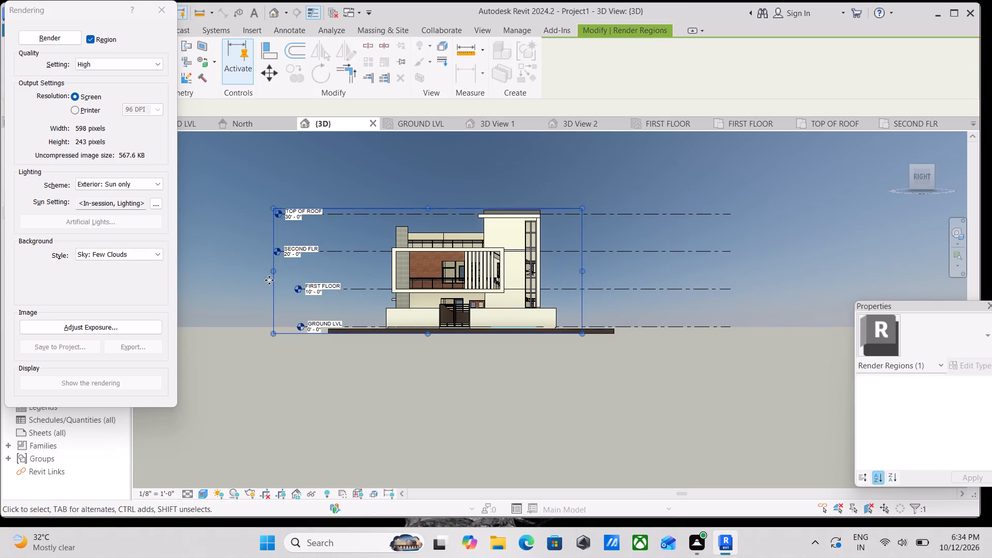
{"action": "scroll", "coordinate": [270, 277], "scroll_direction": "up", "scroll_amount": 5}
{"action": "left_click_drag", "start_coordinate": [273, 264], "coordinate": [281, 264]}
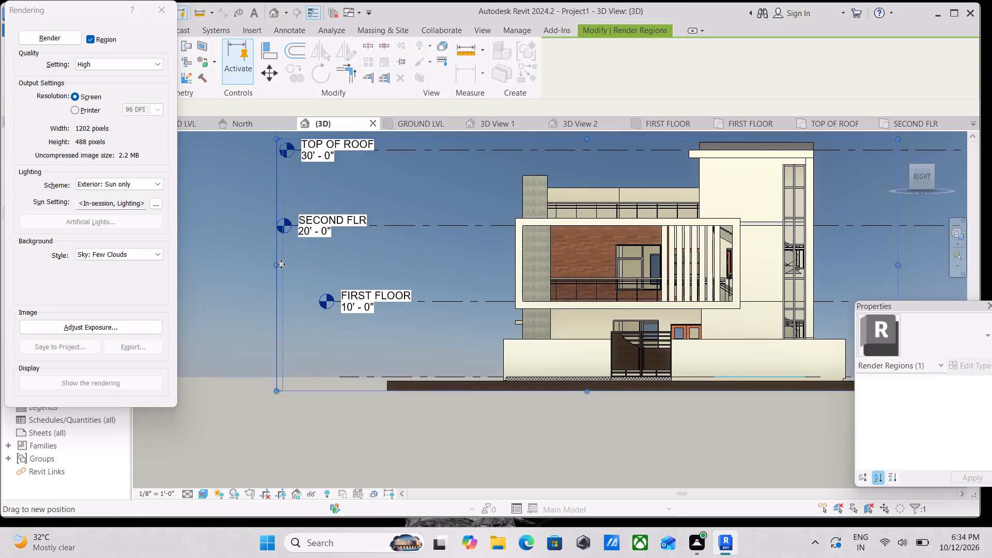
{"action": "left_click_drag", "start_coordinate": [281, 264], "coordinate": [404, 281]}
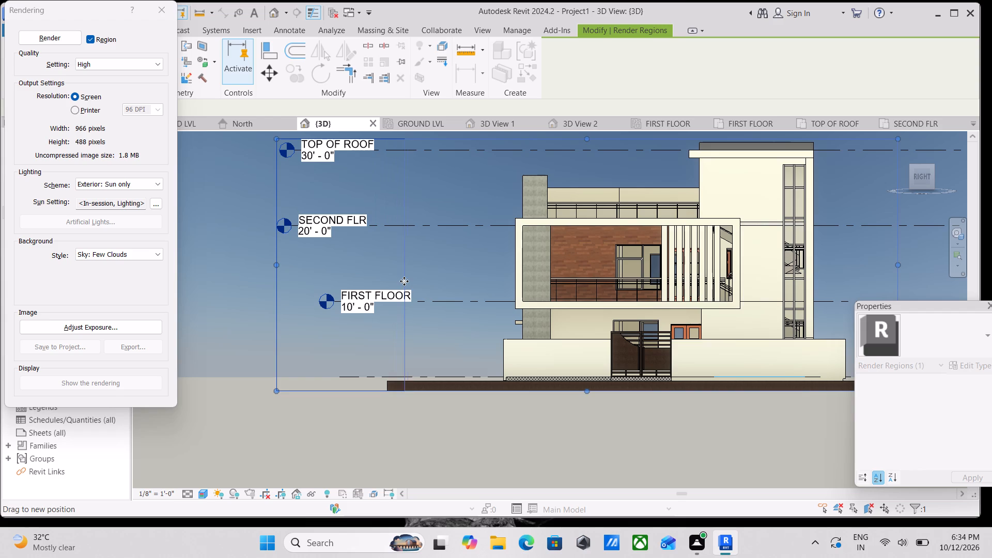
{"action": "left_click_drag", "start_coordinate": [404, 281], "coordinate": [414, 282]}
{"action": "scroll", "coordinate": [459, 284], "scroll_direction": "down", "scroll_amount": 2}
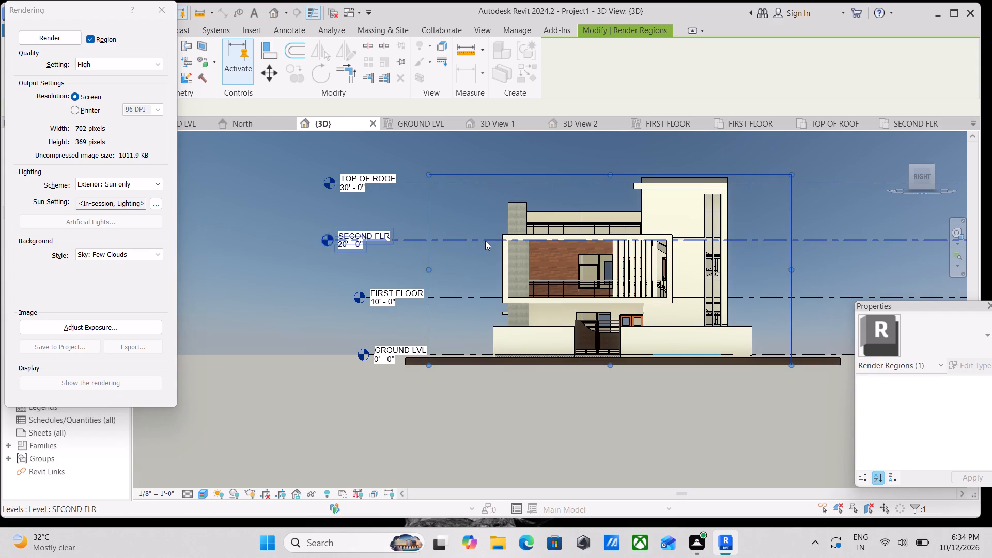
Select all level lines from the SECOND FLR level and temporarily hide them in the 3D view.
{"action": "left_click", "coordinate": [457, 241]}
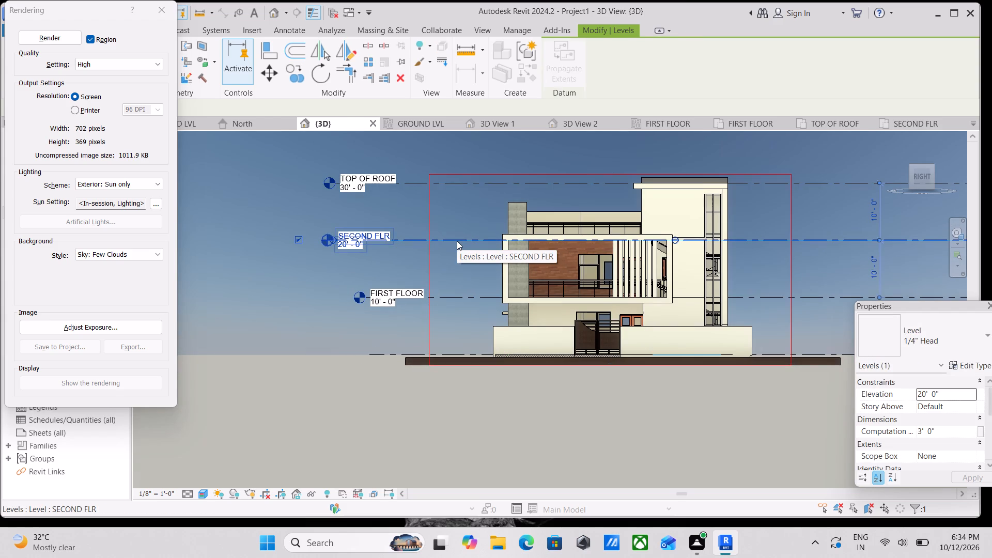
{"action": "type", "text": "sa"}
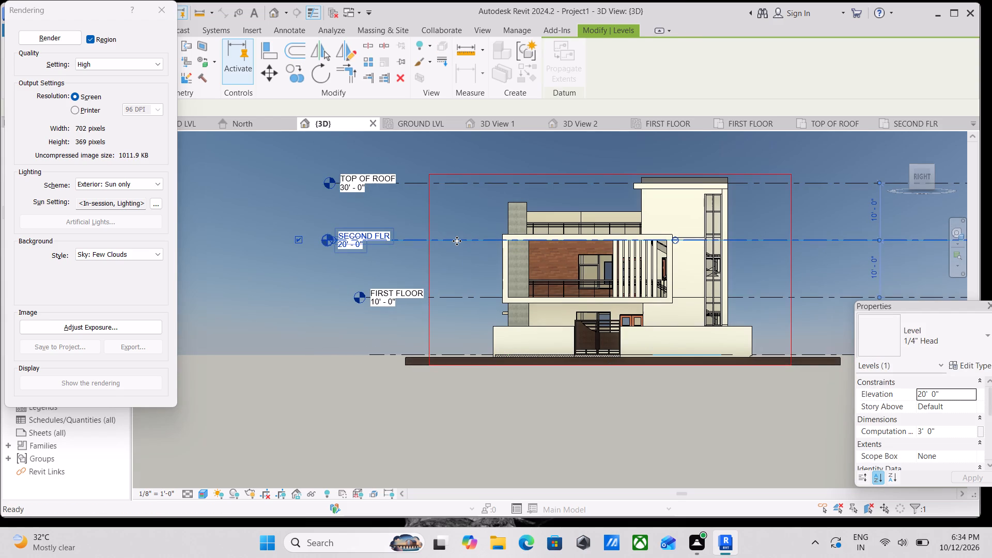
{"action": "type", "text": "hh"}
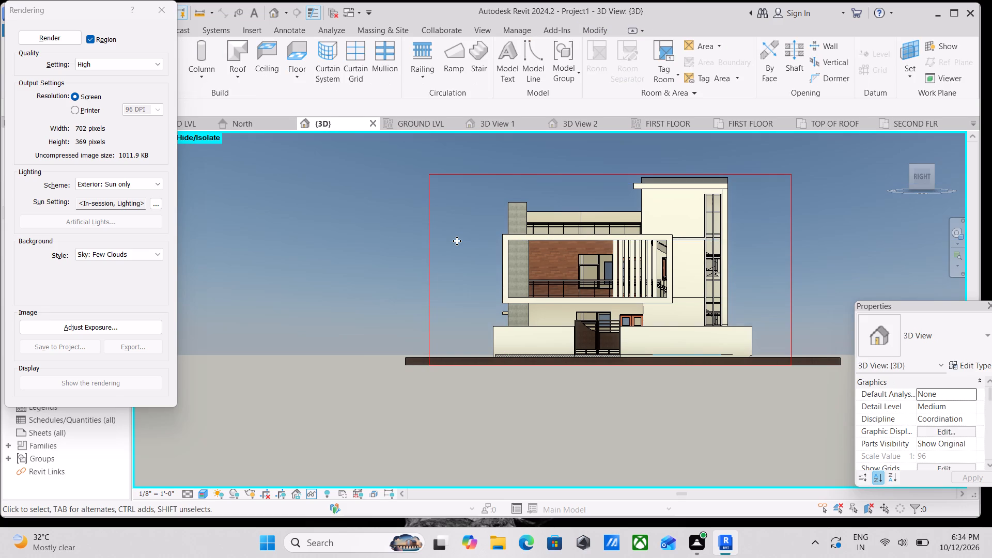
Start the High-quality region render of the right-side facade with the Exterior: Sun only scheme and Sky: Few Clouds background.
{"action": "left_click", "coordinate": [54, 38]}
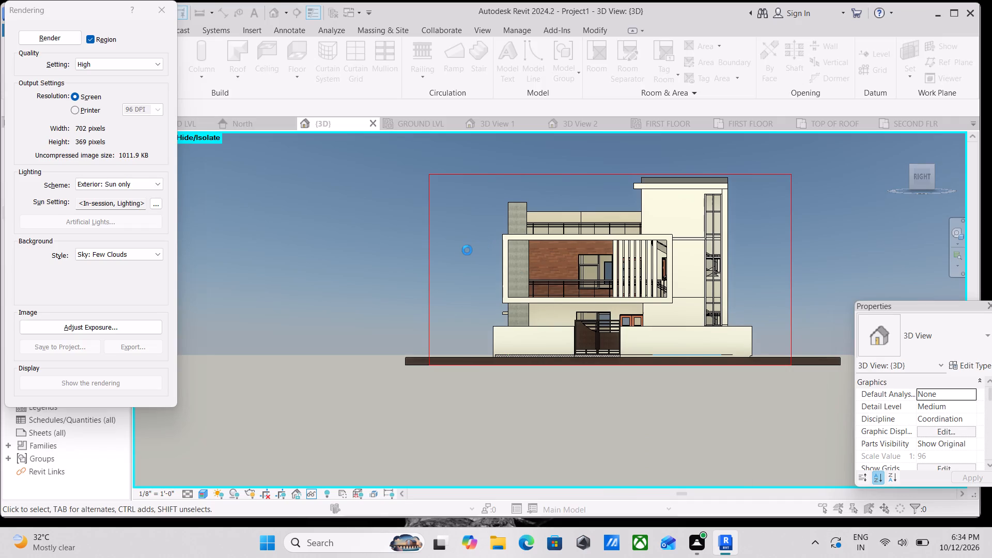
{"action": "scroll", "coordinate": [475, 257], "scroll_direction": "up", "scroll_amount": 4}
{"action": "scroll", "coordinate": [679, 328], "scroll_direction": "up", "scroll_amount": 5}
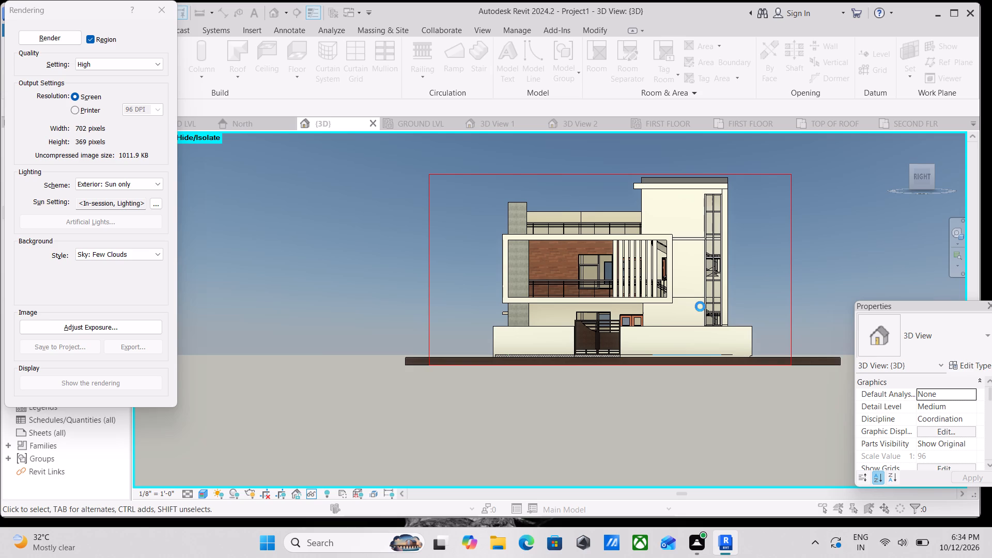
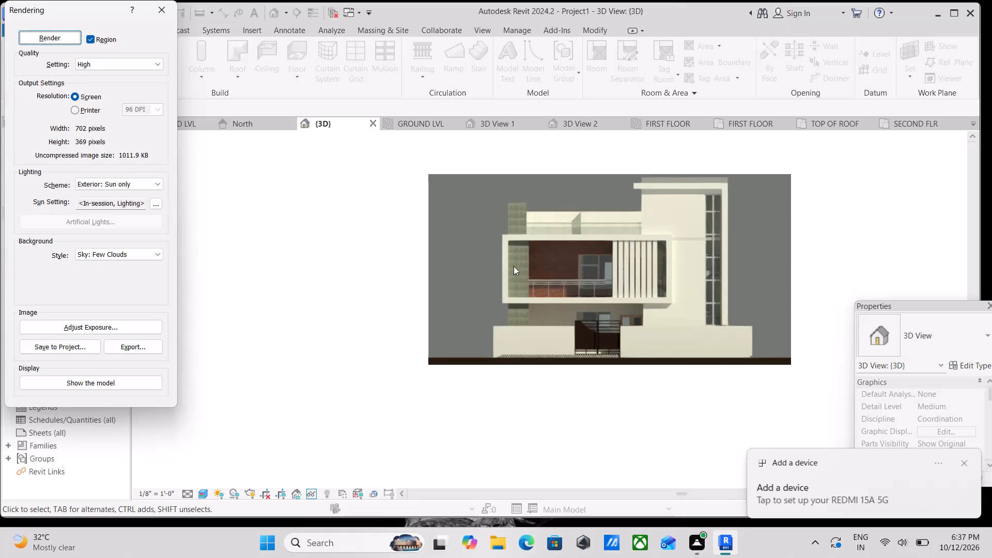
Examine the finished High-quality render of the house's right-side facade.
{"action": "scroll", "coordinate": [534, 204], "scroll_direction": "down", "scroll_amount": 1}
{"action": "middle_click_drag", "start_coordinate": [529, 203], "coordinate": [390, 218]}
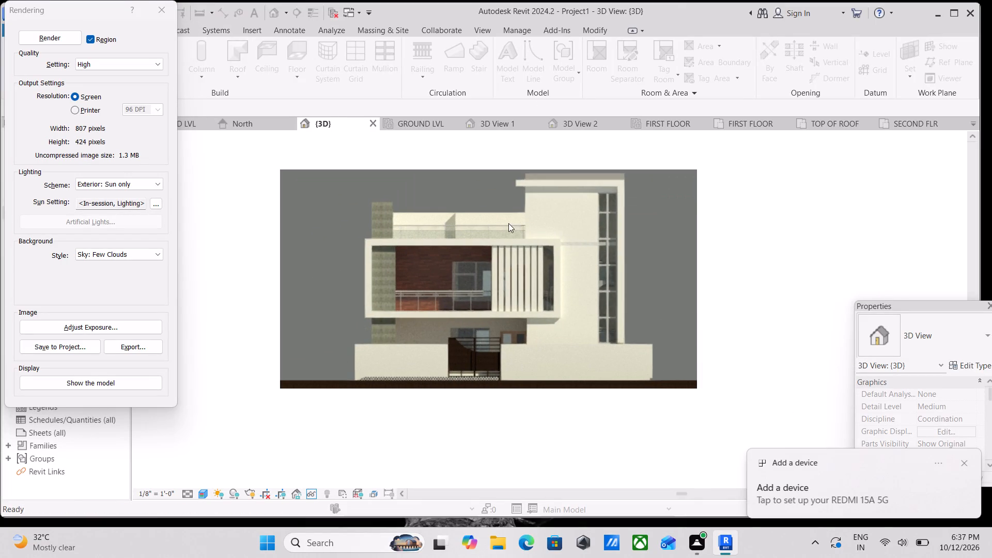
{"action": "middle_click_drag", "start_coordinate": [505, 224], "coordinate": [531, 266]}
{"action": "scroll", "coordinate": [538, 276], "scroll_direction": "up", "scroll_amount": 2}
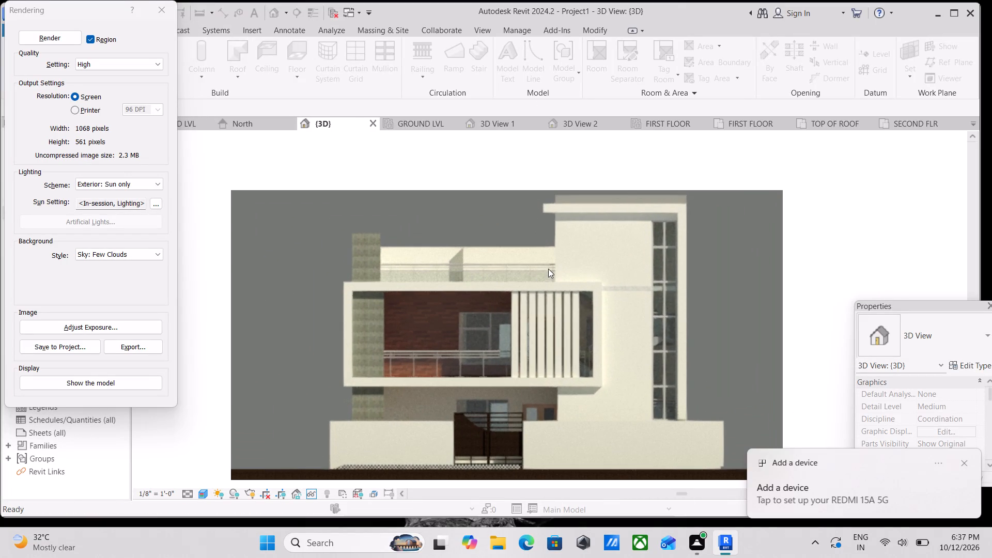
{"action": "middle_click_drag", "start_coordinate": [554, 259], "coordinate": [564, 234]}
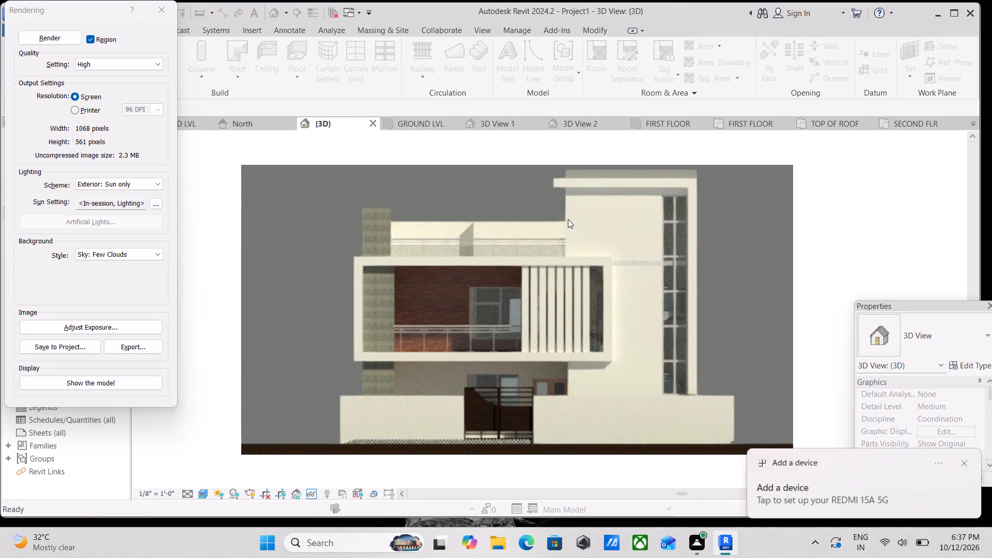
{"action": "scroll", "coordinate": [562, 227], "scroll_direction": "down", "scroll_amount": 2}
{"action": "scroll", "coordinate": [570, 229], "scroll_direction": "up", "scroll_amount": 1}
{"action": "middle_click_drag", "start_coordinate": [584, 224], "coordinate": [598, 220]}
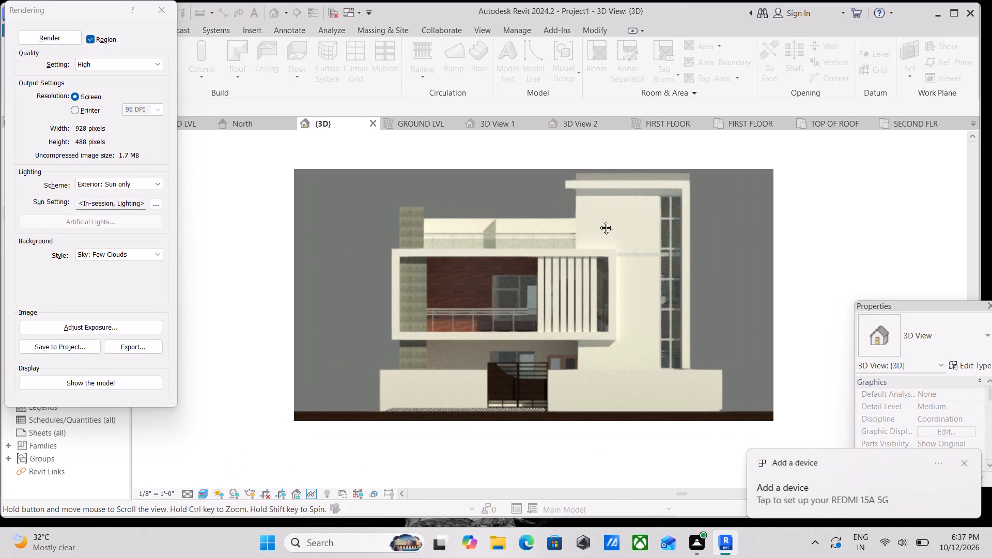
{"action": "middle_click_drag", "start_coordinate": [598, 220], "coordinate": [600, 223]}
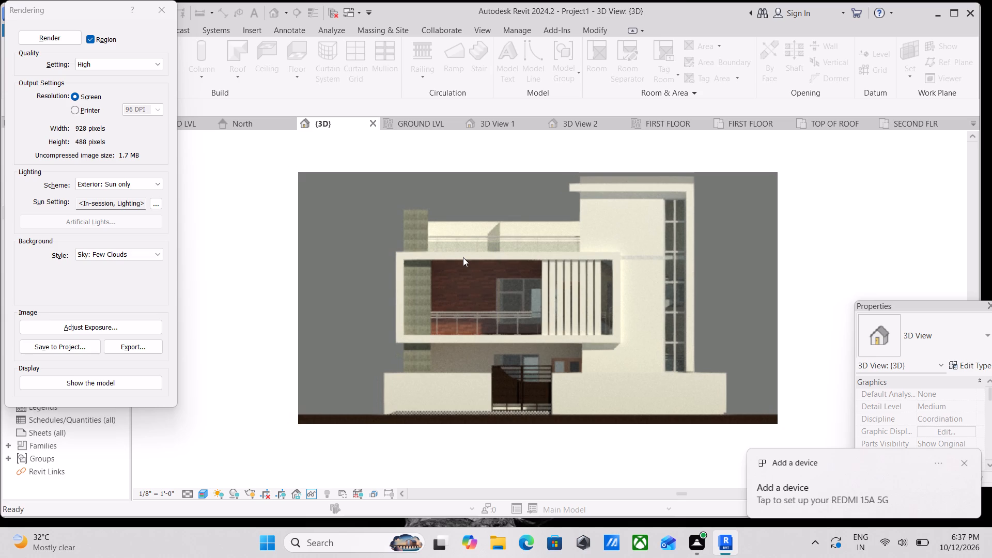
Capture a rectangular screen snip enclosing the whole right-side facade render, and close the Rendering settings.
{"action": "key", "text": "shift+super+s"}
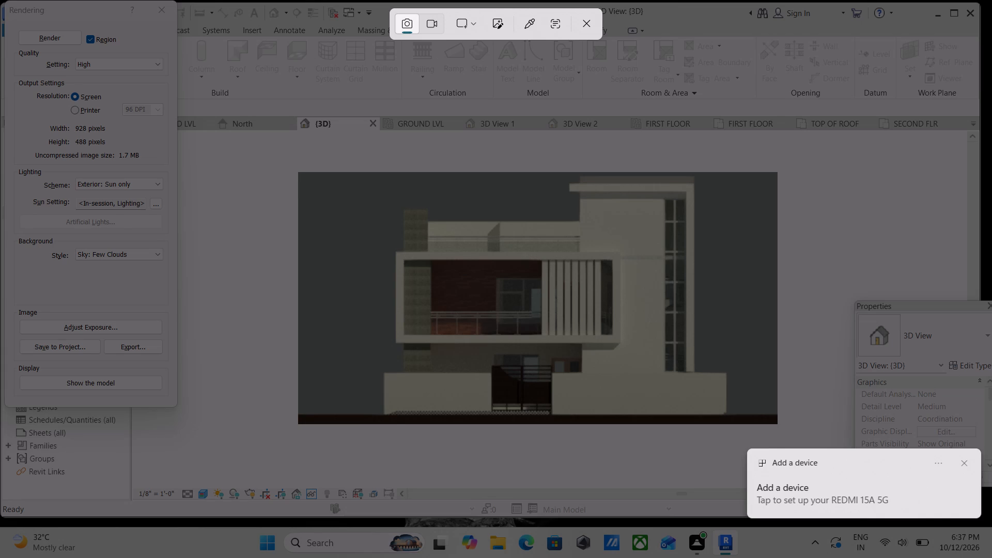
{"action": "left_click_drag", "start_coordinate": [285, 147], "coordinate": [597, 426]}
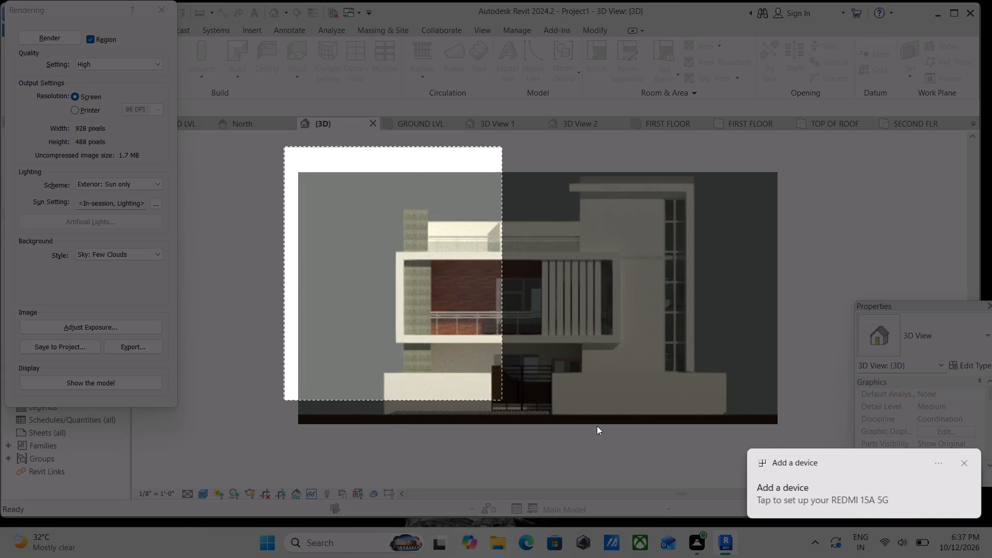
{"action": "left_click_drag", "start_coordinate": [597, 426], "coordinate": [833, 440]}
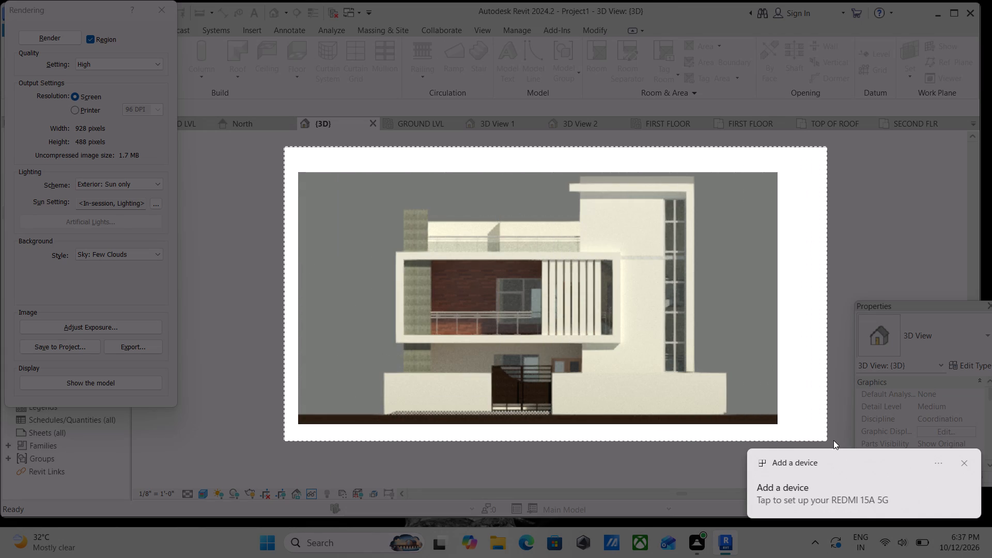
{"action": "left_click_drag", "start_coordinate": [833, 440], "coordinate": [807, 435]}
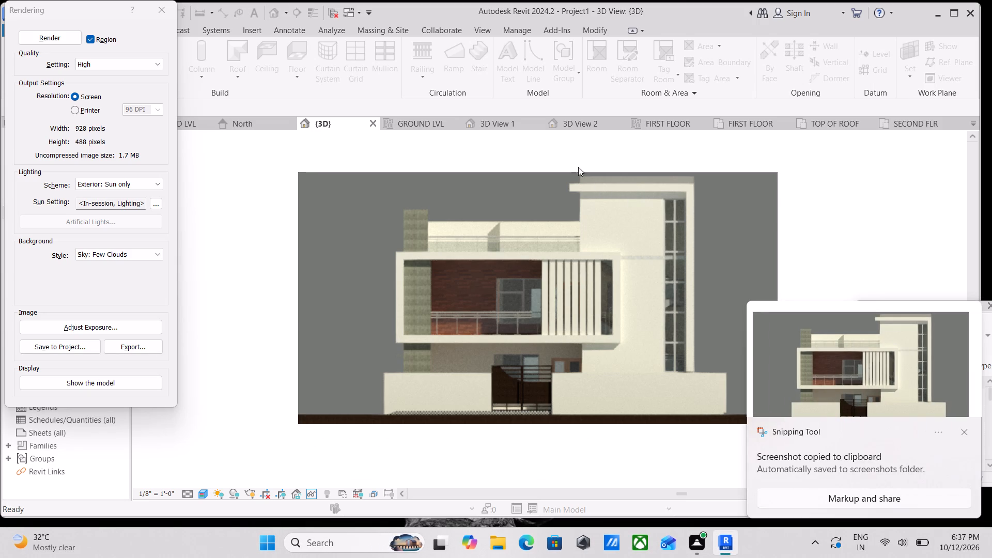
{"action": "left_click", "coordinate": [158, 6]}
Turn the 3D view to the corner orientation between the right and back faces, framing the whole house.
{"action": "scroll", "coordinate": [632, 311], "scroll_direction": "up", "scroll_amount": 2}
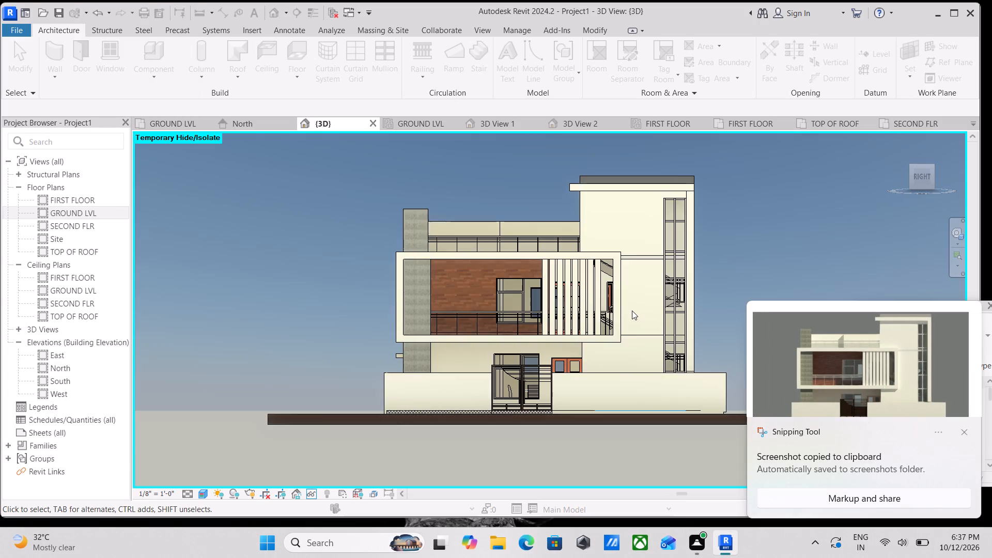
{"action": "scroll", "coordinate": [637, 307], "scroll_direction": "down", "scroll_amount": 1}
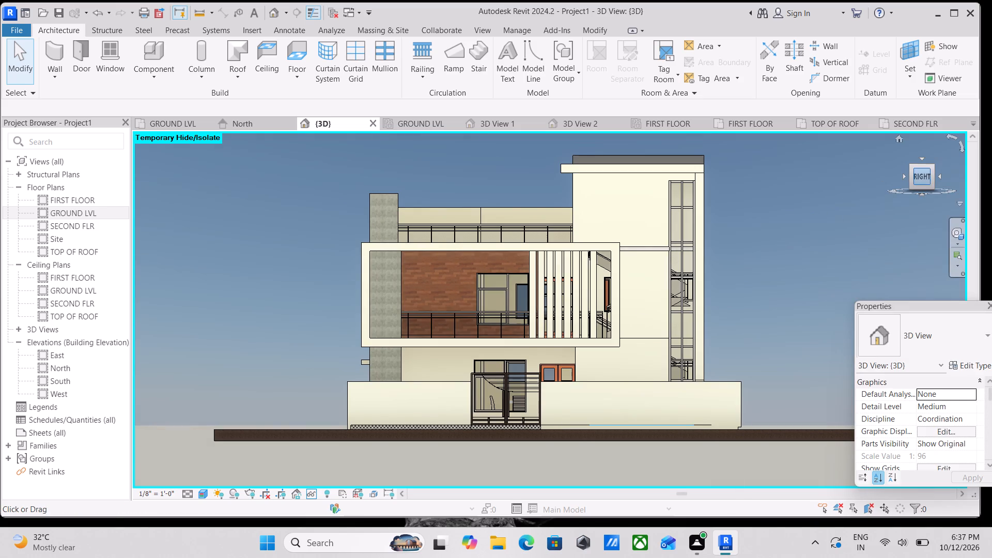
{"action": "left_click", "coordinate": [932, 176]}
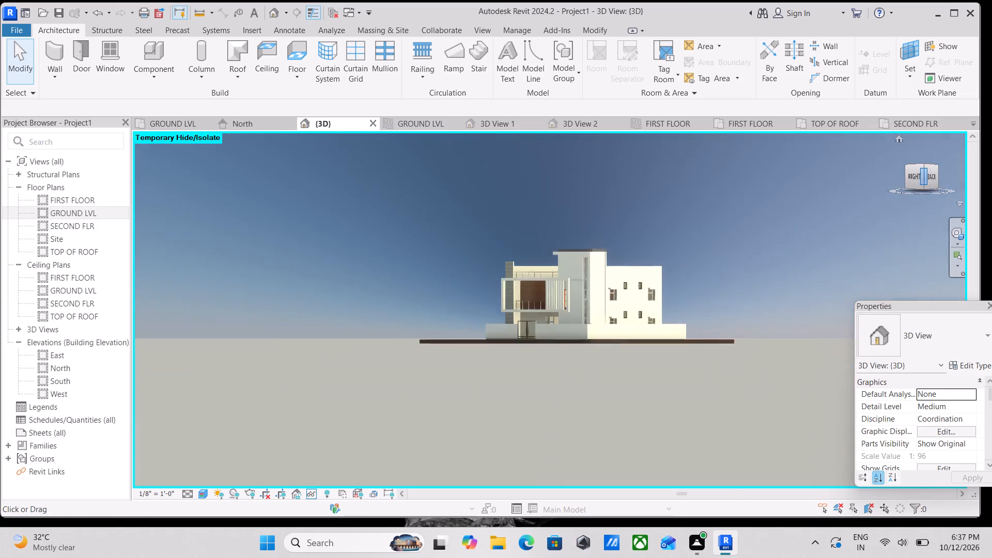
{"action": "scroll", "coordinate": [597, 303], "scroll_direction": "up", "scroll_amount": 6}
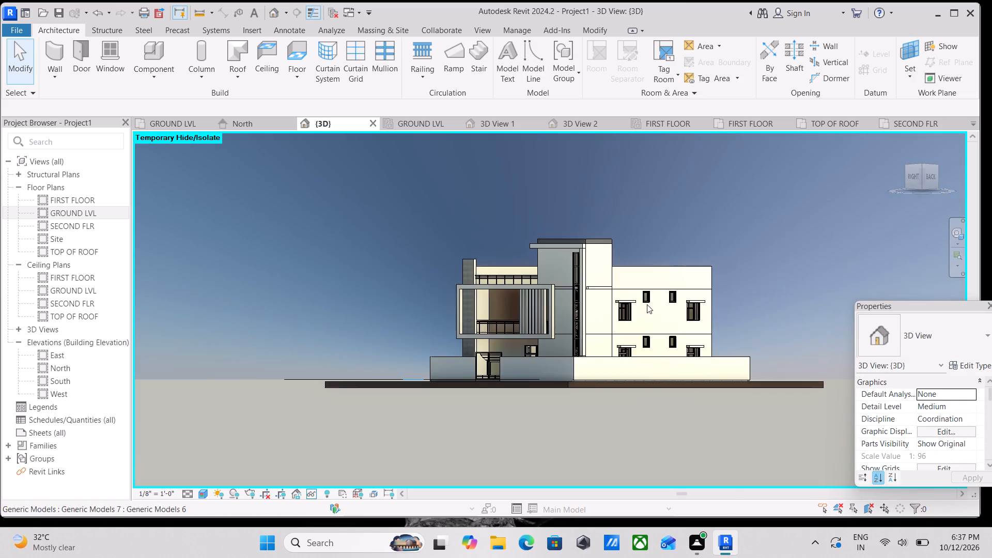
{"action": "middle_click_drag", "start_coordinate": [689, 305], "coordinate": [629, 308]}
{"action": "scroll", "coordinate": [628, 308], "scroll_direction": "up", "scroll_amount": 2}
{"action": "scroll", "coordinate": [569, 325], "scroll_direction": "up", "scroll_amount": 1}
{"action": "middle_click_drag", "start_coordinate": [568, 325], "coordinate": [587, 323]}
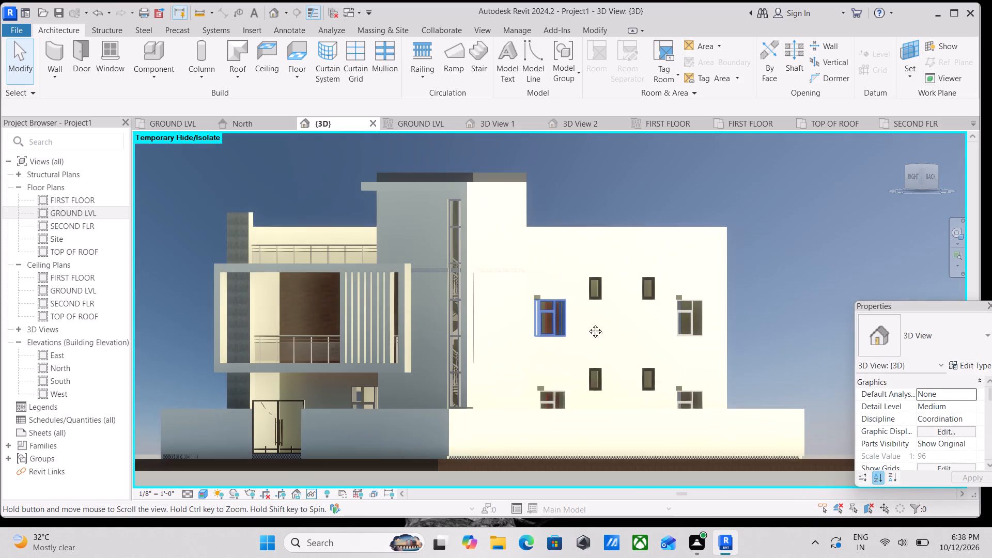
{"action": "middle_click_drag", "start_coordinate": [587, 323], "coordinate": [622, 308]}
{"action": "scroll", "coordinate": [623, 307], "scroll_direction": "down", "scroll_amount": 1}
{"action": "middle_click", "coordinate": [627, 305]}
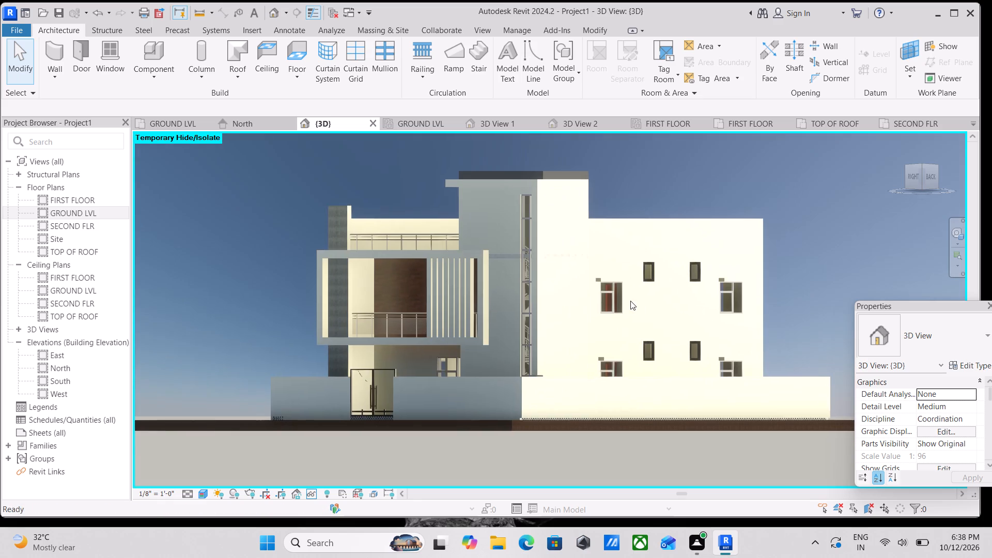
Reopen the Rendering settings without saving and resize the render region to about 835 × 402 pixels, enclosing the entire house and compound wall.
{"action": "type", "text": "rr"}
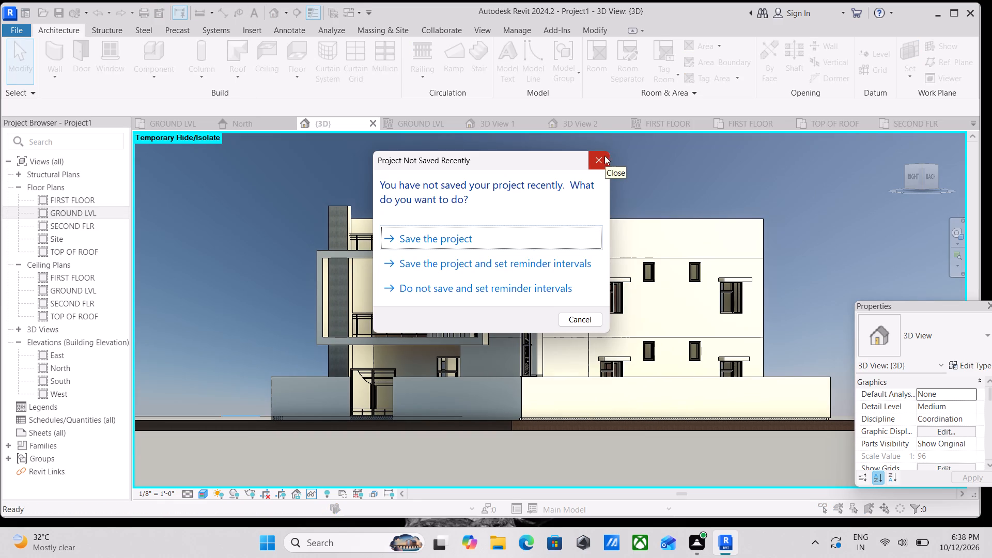
{"action": "left_click", "coordinate": [603, 157]}
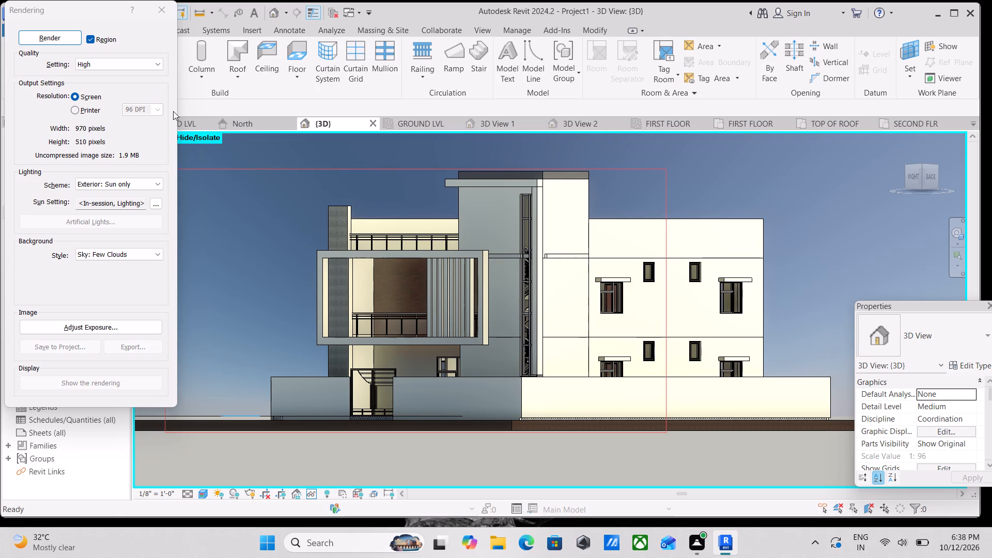
{"action": "scroll", "coordinate": [489, 253], "scroll_direction": "down", "scroll_amount": 2}
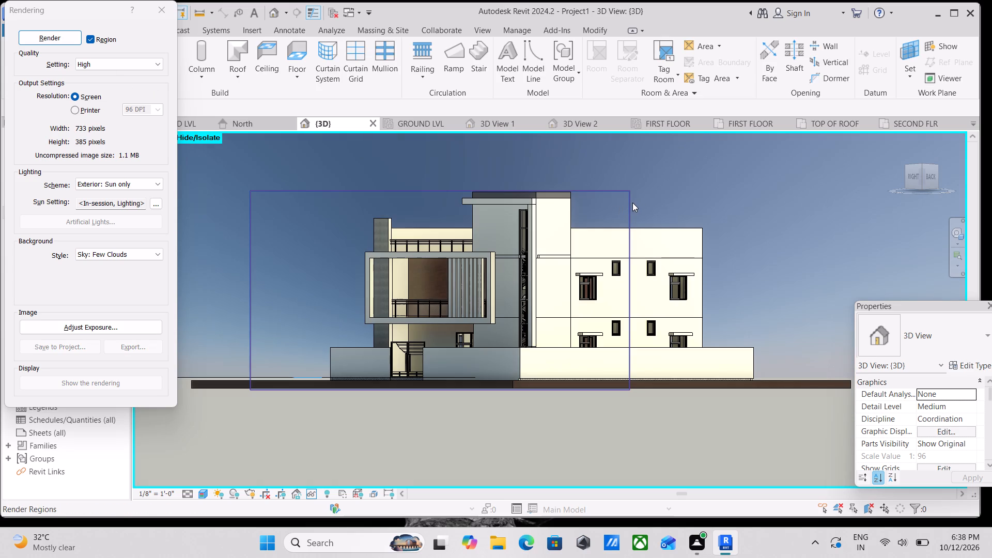
{"action": "left_click", "coordinate": [631, 205]}
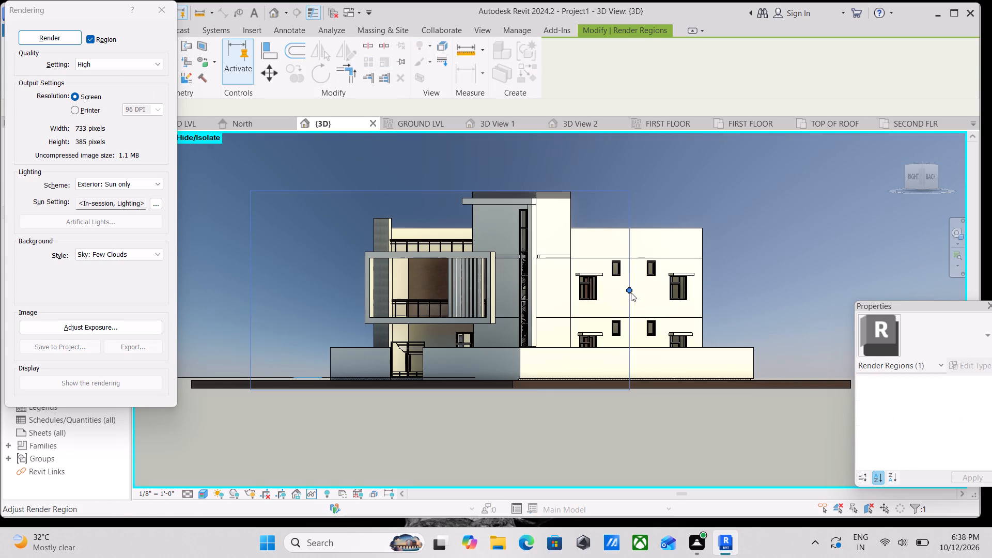
{"action": "left_click_drag", "start_coordinate": [631, 292], "coordinate": [750, 316]}
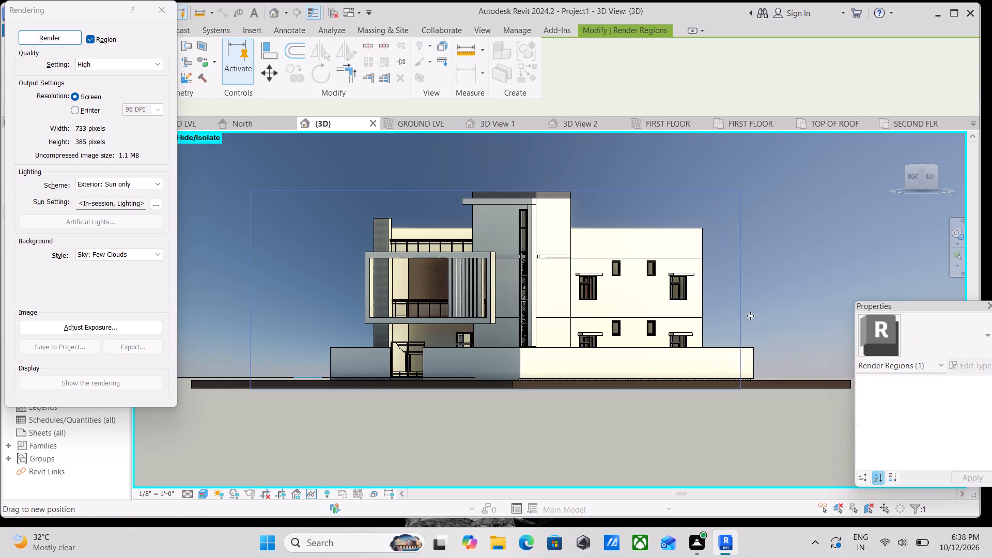
{"action": "left_click_drag", "start_coordinate": [750, 316], "coordinate": [760, 317]}
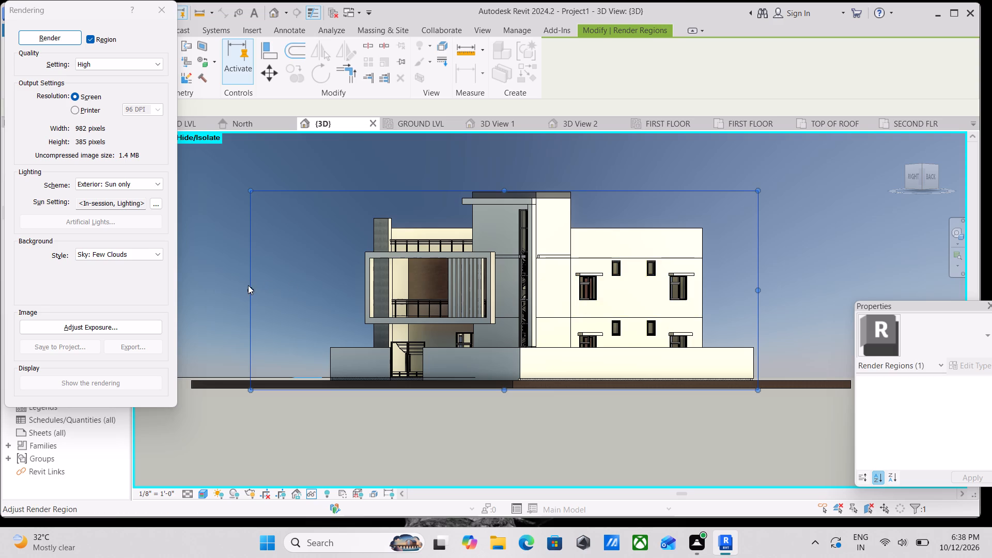
{"action": "left_click_drag", "start_coordinate": [250, 289], "coordinate": [326, 291]}
{"action": "left_click_drag", "start_coordinate": [541, 188], "coordinate": [541, 179]}
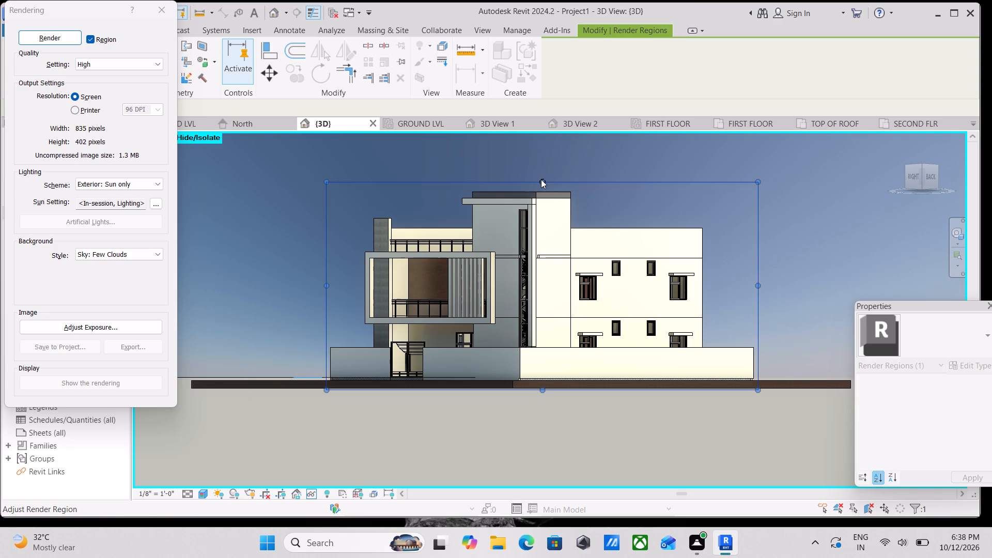
Start the High-quality region render of the right-back corner view with Exterior: Sun only lighting and the Sky: Few Clouds background.
{"action": "left_click", "coordinate": [58, 39]}
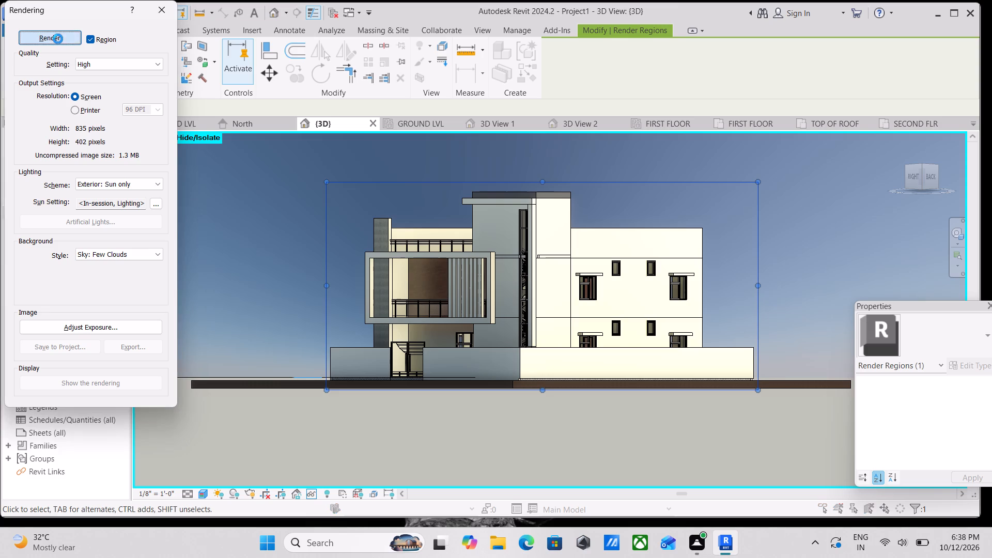
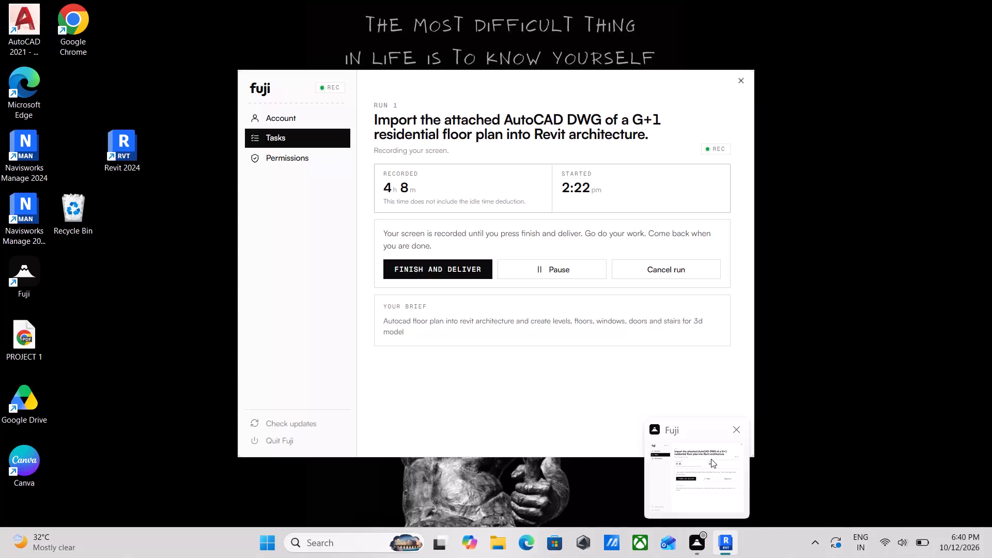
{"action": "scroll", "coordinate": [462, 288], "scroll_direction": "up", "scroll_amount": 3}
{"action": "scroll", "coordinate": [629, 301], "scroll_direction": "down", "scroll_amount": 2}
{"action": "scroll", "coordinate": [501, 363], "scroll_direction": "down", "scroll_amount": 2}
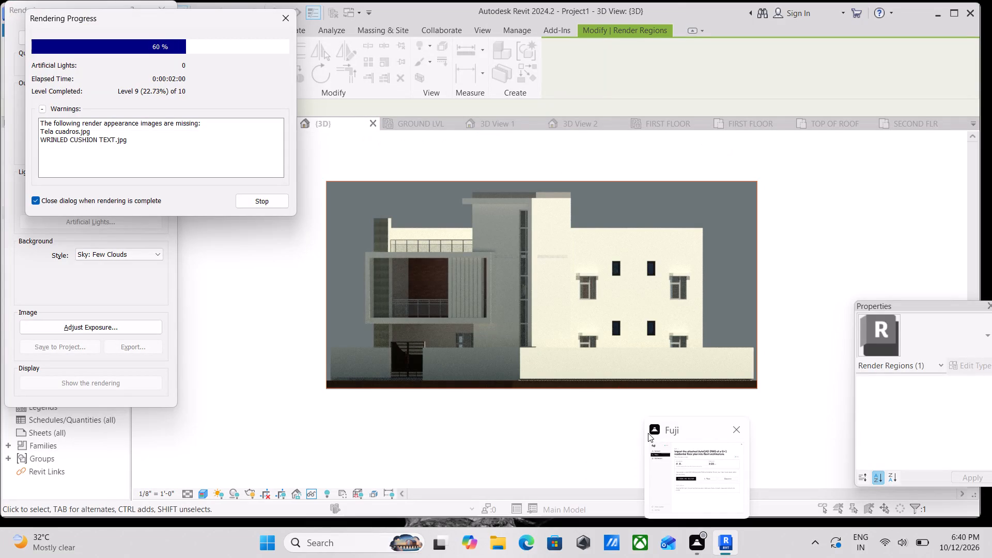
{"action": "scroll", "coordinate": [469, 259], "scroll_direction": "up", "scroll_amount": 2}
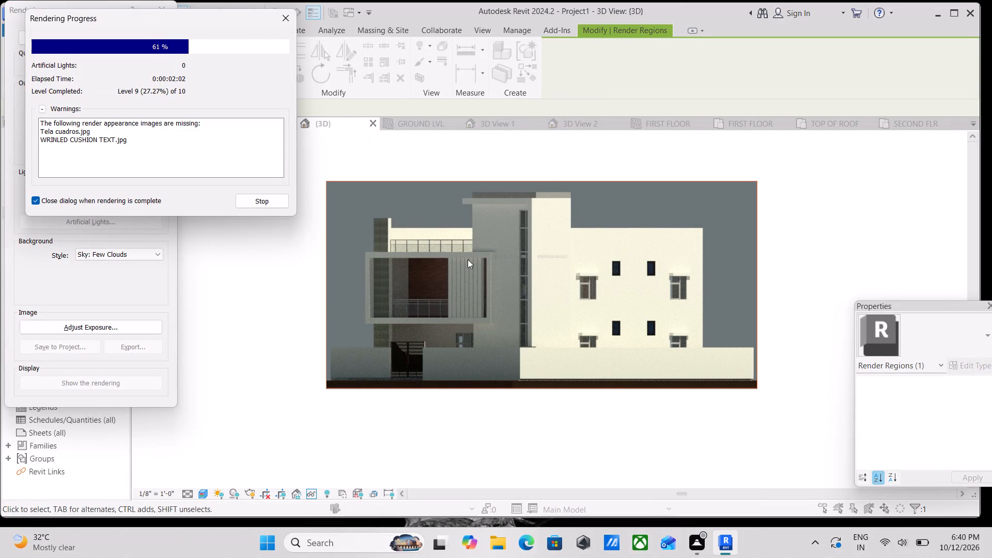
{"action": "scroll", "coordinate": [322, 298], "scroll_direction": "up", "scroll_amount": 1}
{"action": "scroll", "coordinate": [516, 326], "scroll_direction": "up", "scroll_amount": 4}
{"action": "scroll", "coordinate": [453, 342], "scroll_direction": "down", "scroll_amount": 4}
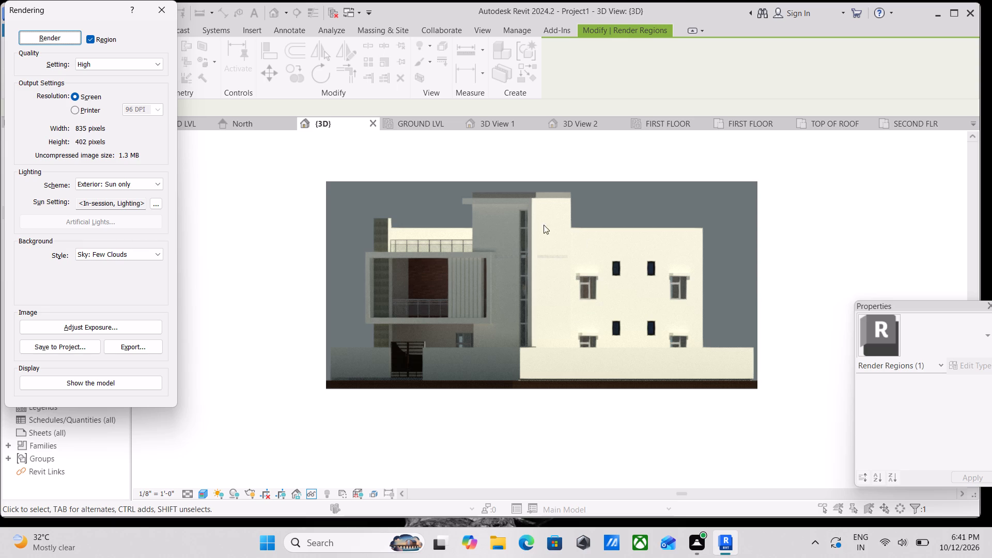
Capture a rectangular screen snip enclosing the whole right-back corner render, and close the Rendering settings.
{"action": "scroll", "coordinate": [284, 199], "scroll_direction": "up", "scroll_amount": 1}
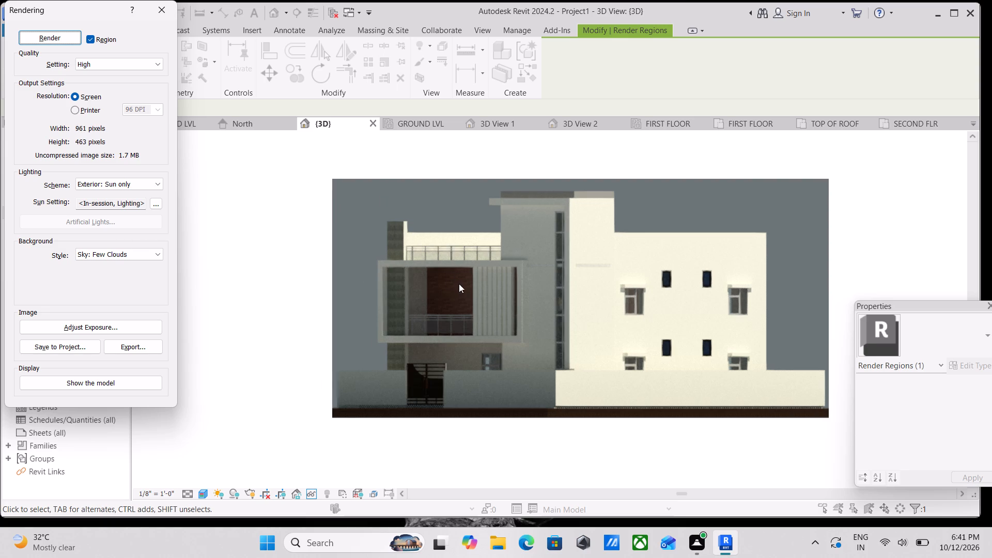
{"action": "scroll", "coordinate": [459, 284], "scroll_direction": "down", "scroll_amount": 1}
{"action": "key", "text": "alt+shift+s"}
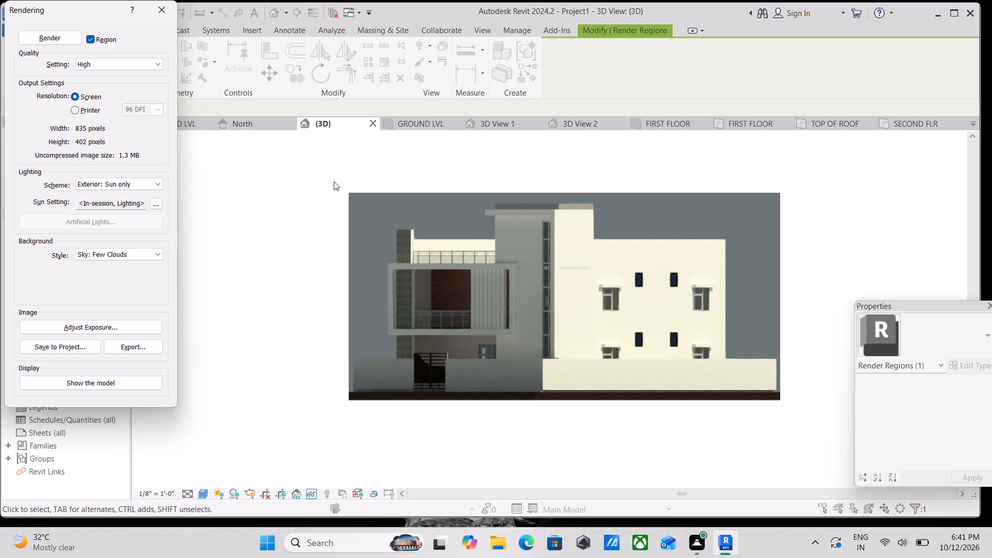
{"action": "key", "text": "shift+super+s"}
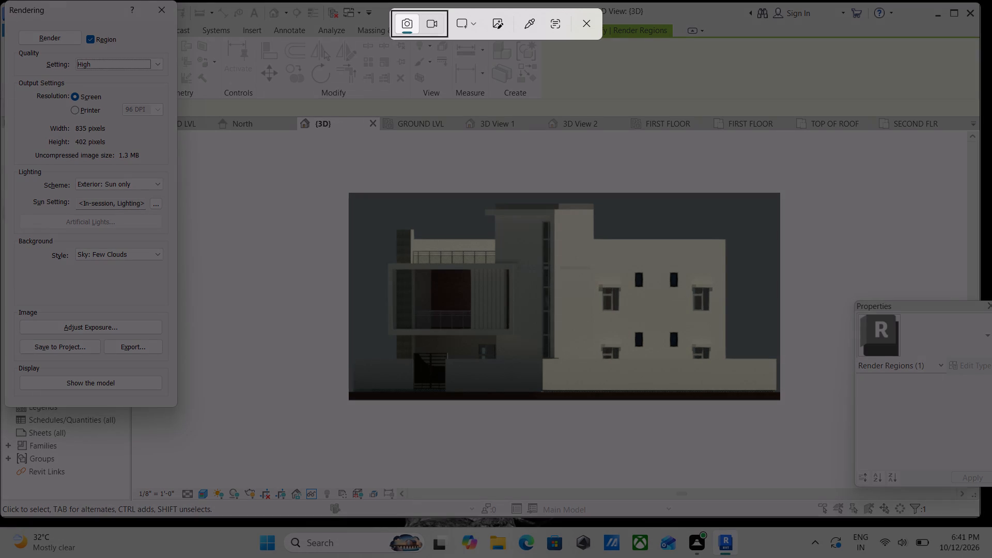
{"action": "left_click_drag", "start_coordinate": [320, 160], "coordinate": [641, 417]}
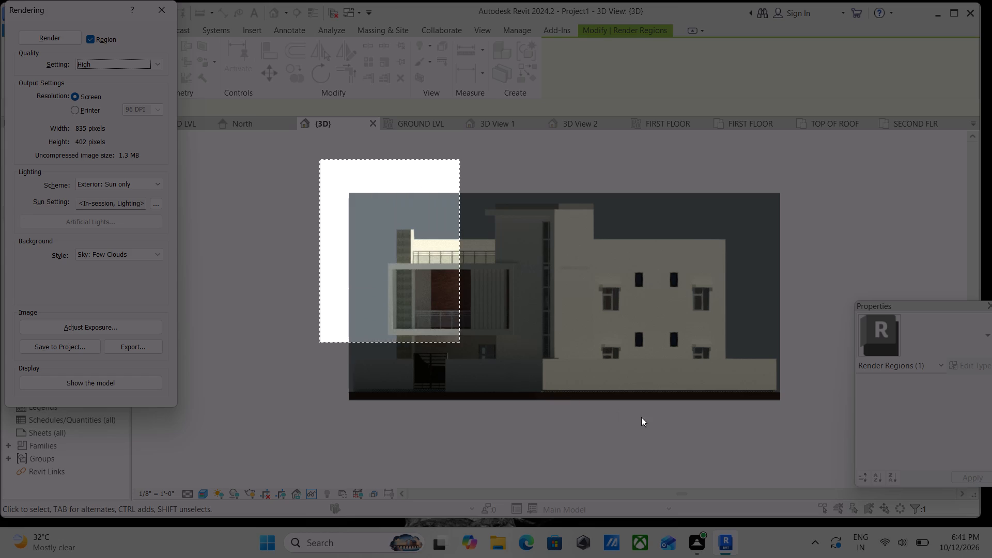
{"action": "left_click_drag", "start_coordinate": [641, 417], "coordinate": [823, 422]}
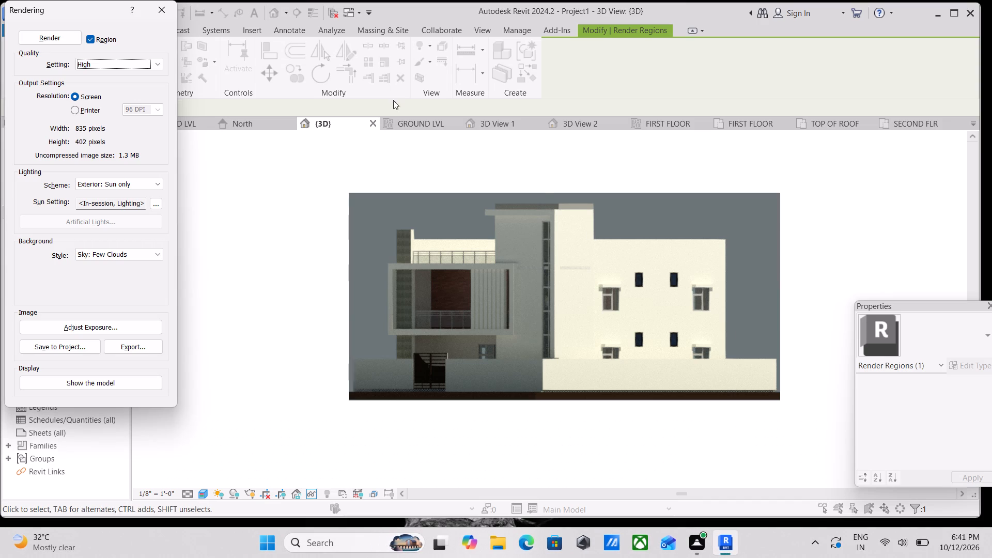
{"action": "left_click", "coordinate": [158, 7]}
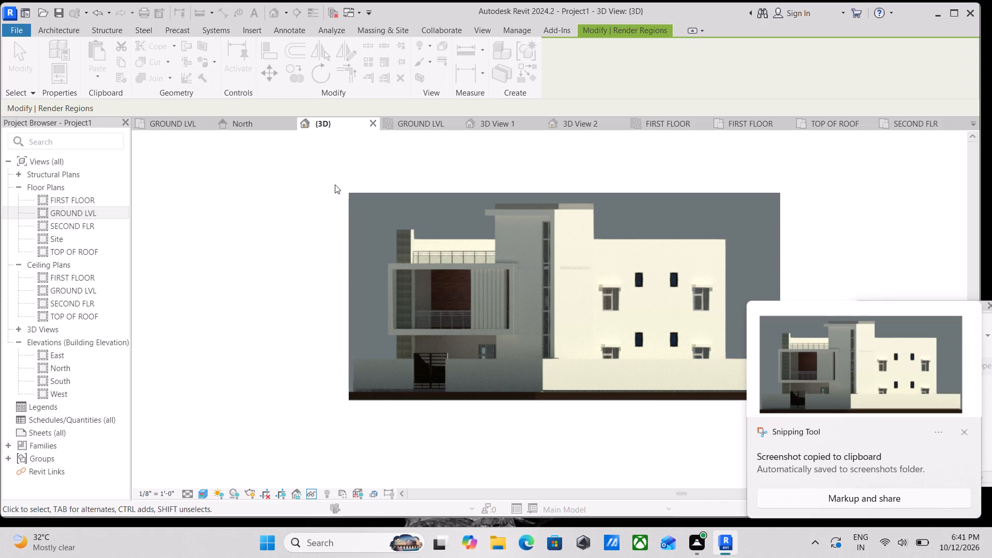
Turn the 3D view to the Right face, framing the whole house and compound wall.
{"action": "scroll", "coordinate": [526, 314], "scroll_direction": "up", "scroll_amount": 1}
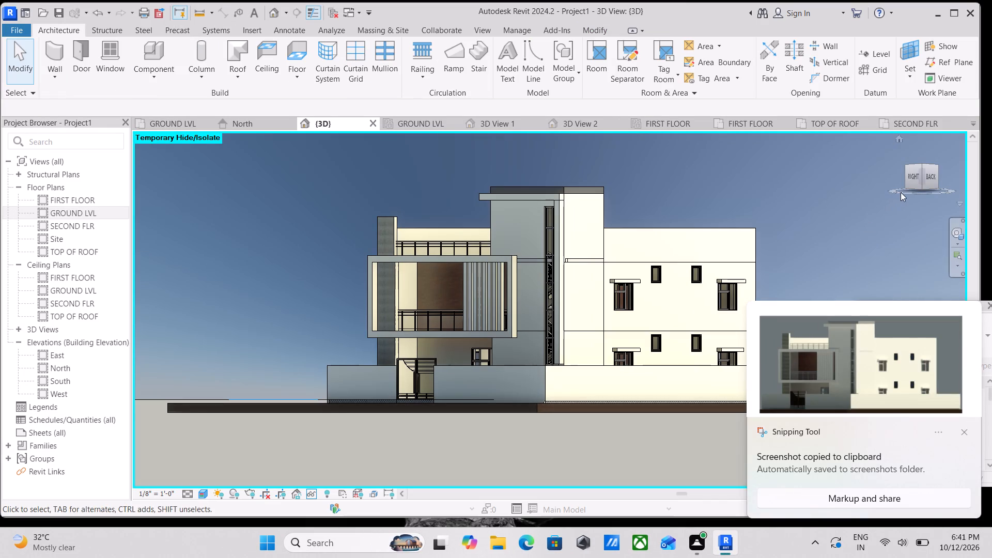
{"action": "left_click", "coordinate": [911, 175]}
{"action": "scroll", "coordinate": [551, 249], "scroll_direction": "up", "scroll_amount": 2}
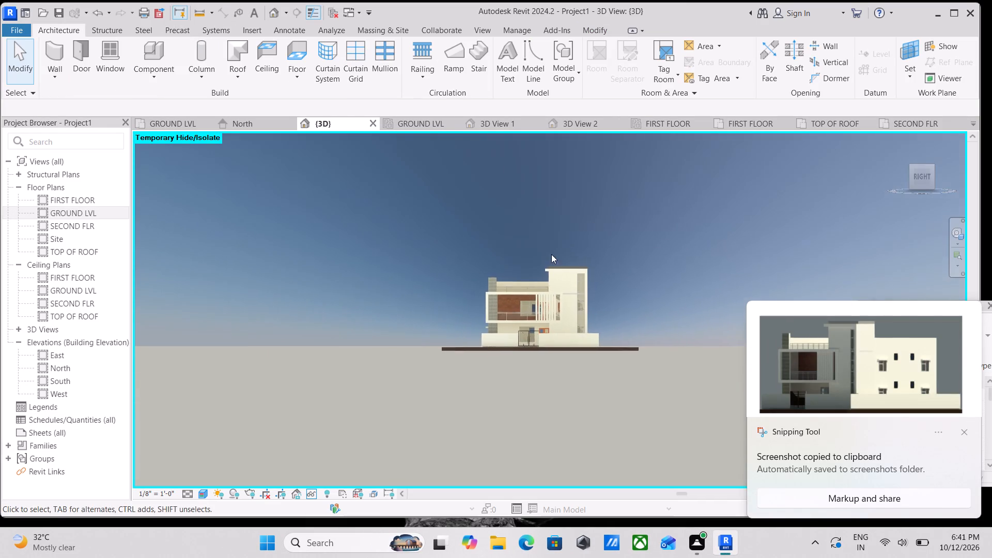
{"action": "scroll", "coordinate": [551, 254], "scroll_direction": "up", "scroll_amount": 3}
{"action": "scroll", "coordinate": [579, 311], "scroll_direction": "up", "scroll_amount": 2}
{"action": "scroll", "coordinate": [678, 305], "scroll_direction": "down", "scroll_amount": 1}
{"action": "middle_click_drag", "start_coordinate": [679, 296], "coordinate": [671, 230]}
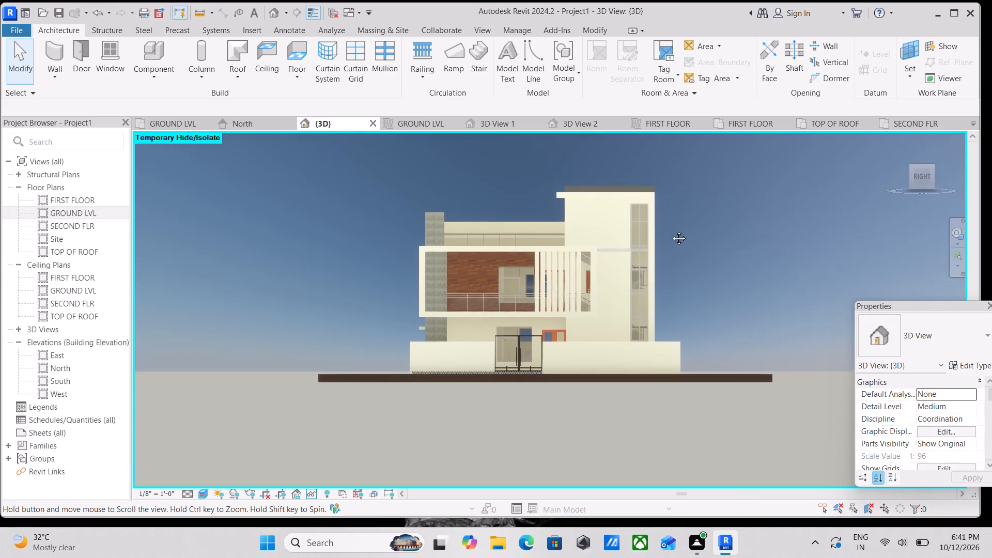
Print the visible portion of the current window with Microsoft Print to PDF, turning off the Temporary Hide/Isolate mode.
{"action": "key", "text": "ctrl+p"}
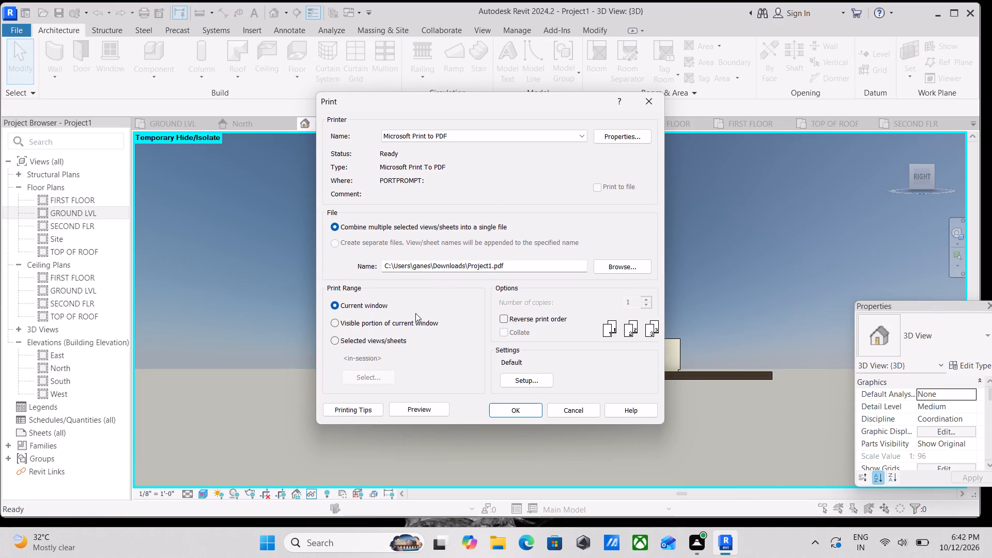
{"action": "left_click", "coordinate": [336, 321]}
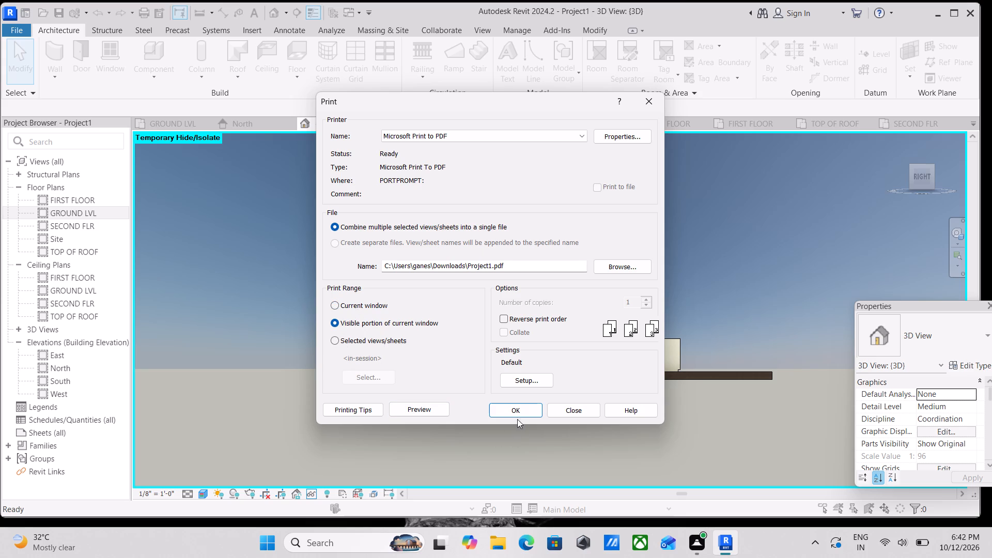
{"action": "left_click", "coordinate": [519, 414]}
{"action": "scroll", "coordinate": [631, 370], "scroll_direction": "up", "scroll_amount": 2}
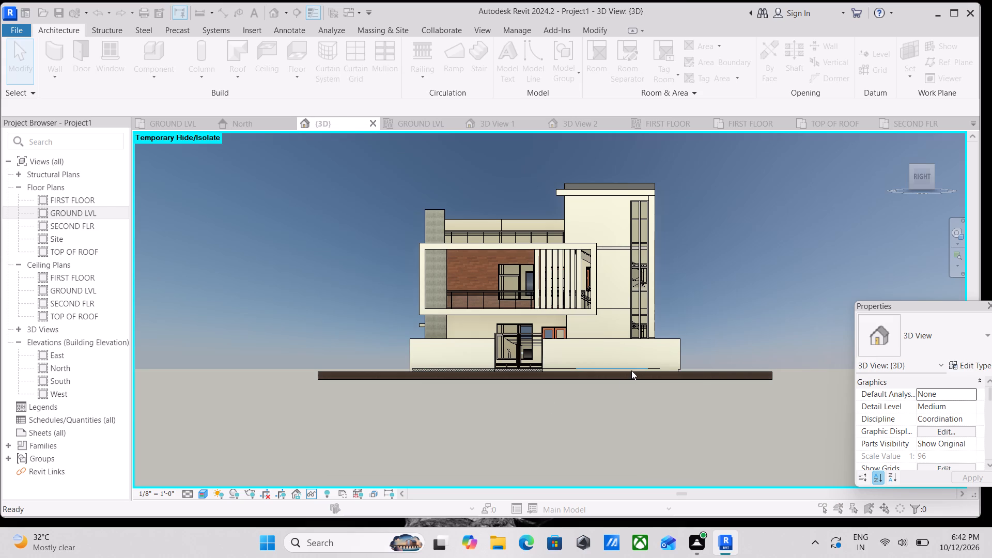
{"action": "scroll", "coordinate": [631, 370], "scroll_direction": "up", "scroll_amount": 2}
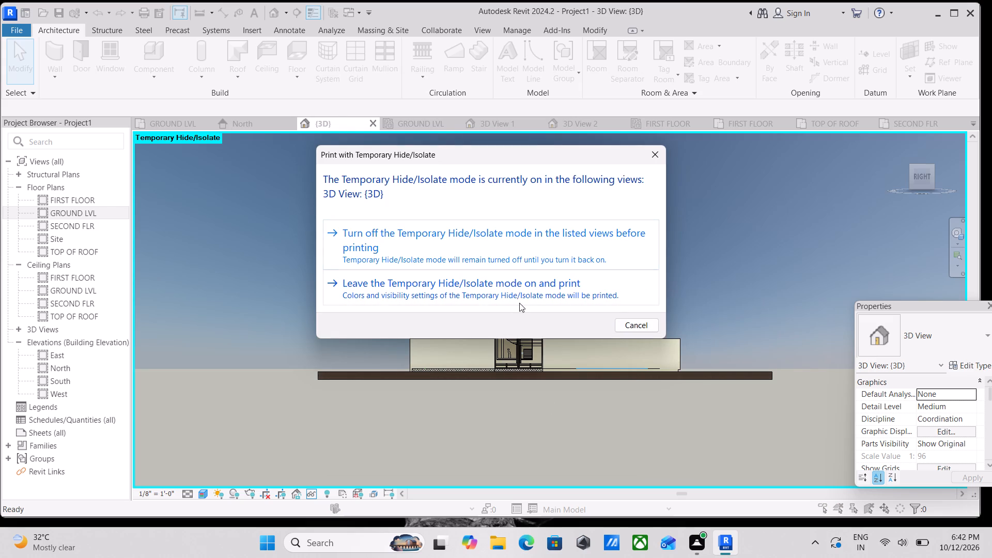
{"action": "left_click", "coordinate": [528, 247]}
{"action": "scroll", "coordinate": [596, 258], "scroll_direction": "up", "scroll_amount": 3}
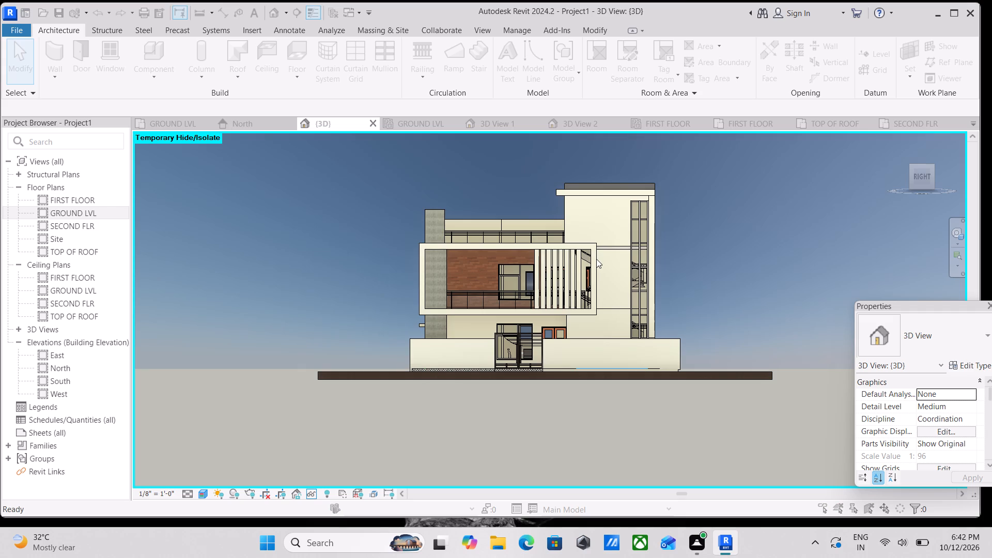
{"action": "left_click", "coordinate": [590, 300]}
{"action": "scroll", "coordinate": [660, 284], "scroll_direction": "up", "scroll_amount": 2}
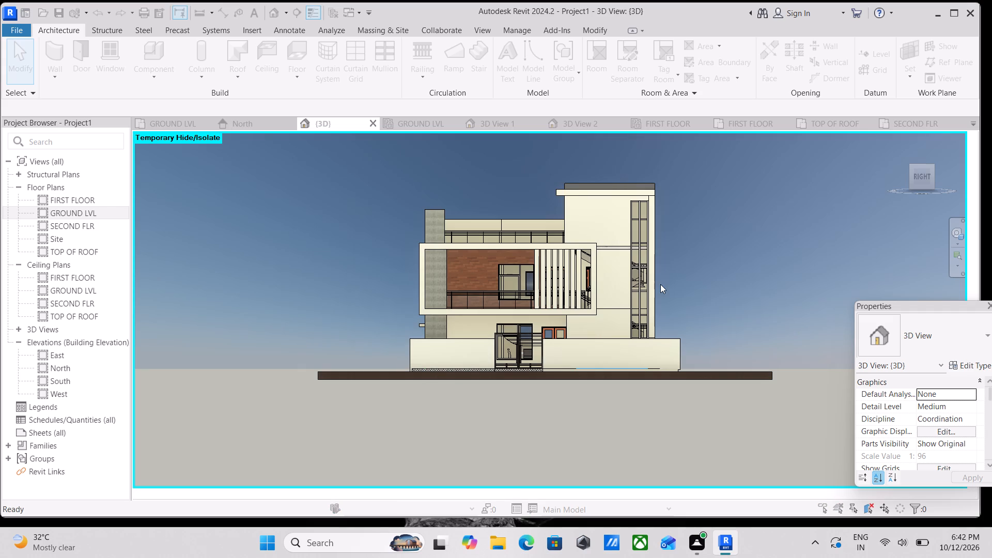
{"action": "scroll", "coordinate": [660, 284], "scroll_direction": "up", "scroll_amount": 4}
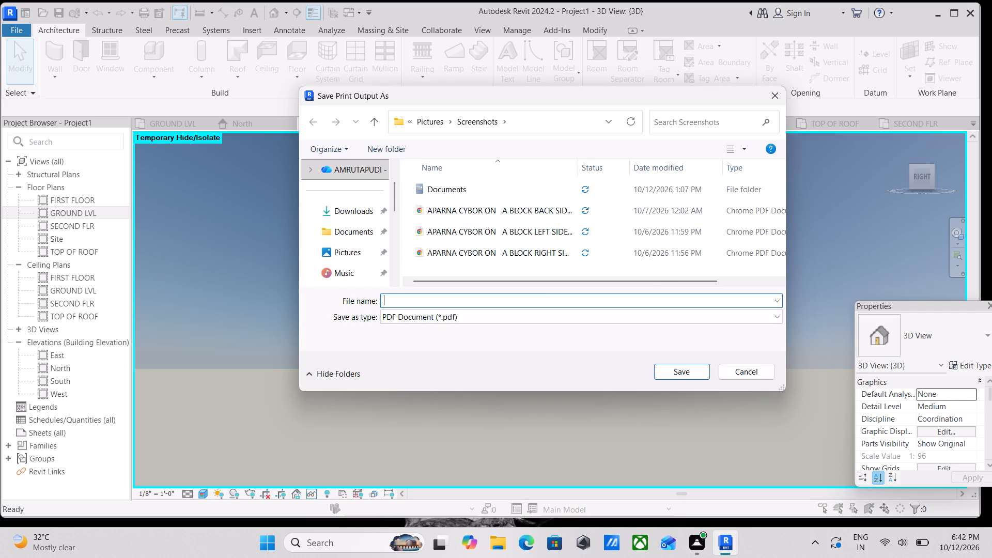
Save the print output in the Screenshots folder as a PDF named "internship project 1".
{"action": "type", "text": "in"}
{"action": "type", "text": "ter"}
{"action": "type", "text": "nship"}
{"action": "key", "text": "space"}
{"action": "type", "text": "project"}
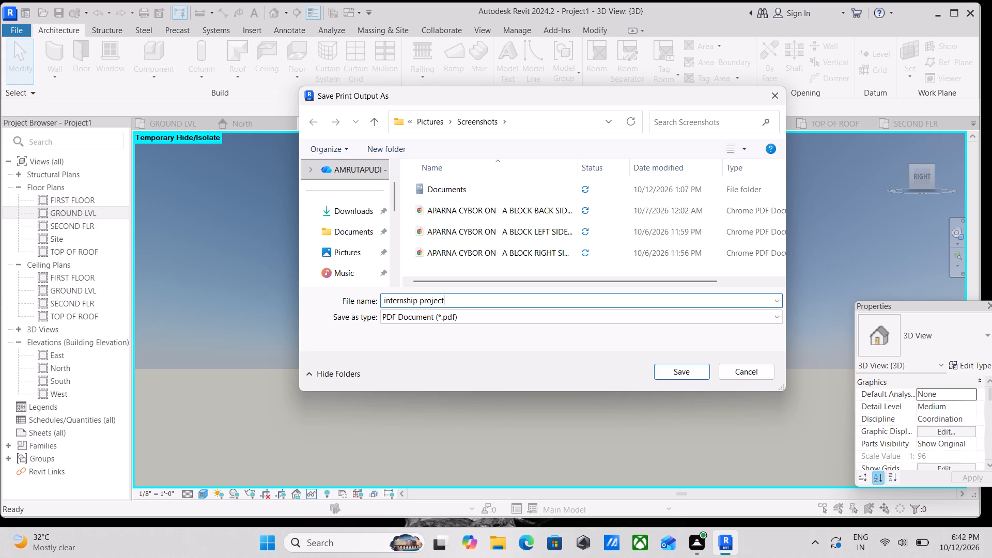
{"action": "key", "text": "space"}
{"action": "key", "text": "1"}
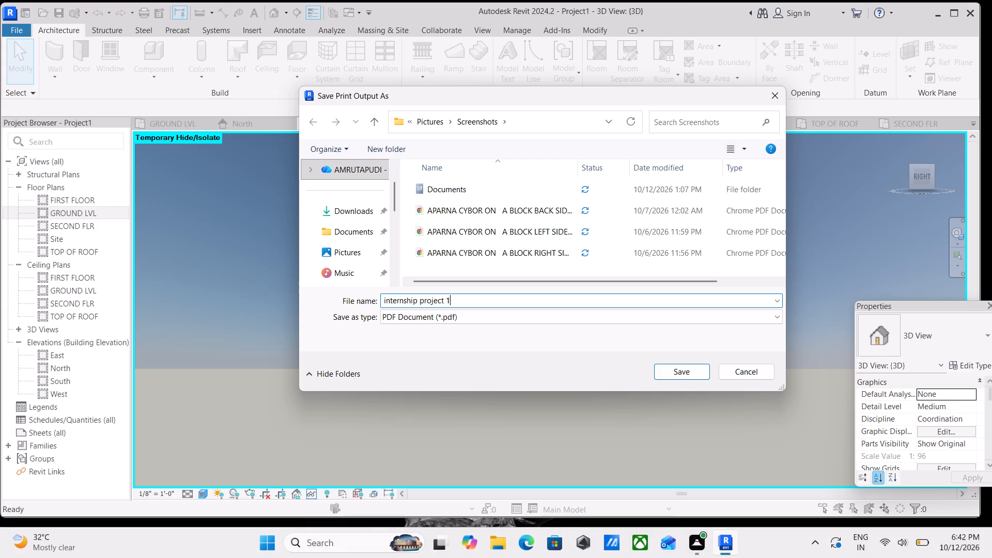
{"action": "left_click", "coordinate": [697, 371]}
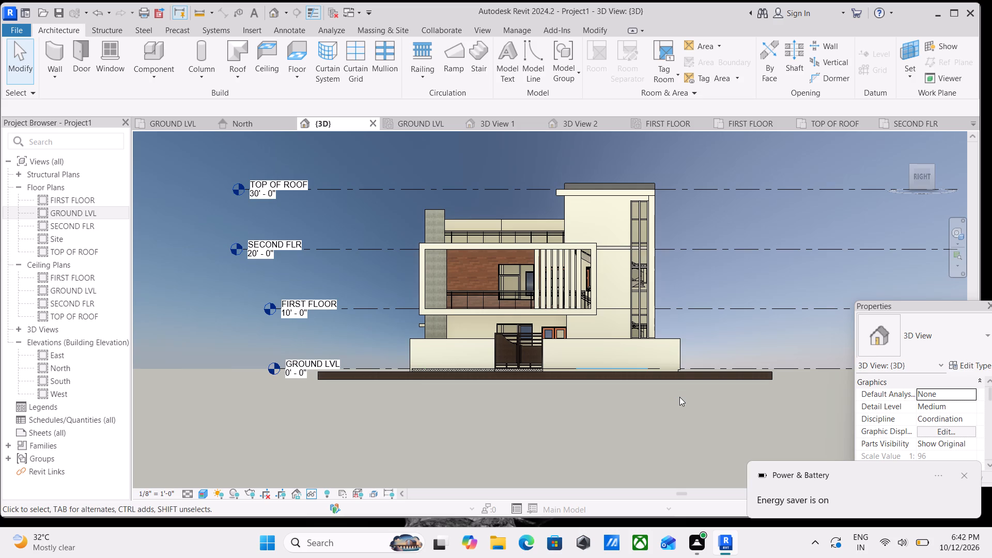
Examine the house's right facade and the level lines across it in the 3D view.
{"action": "scroll", "coordinate": [766, 289], "scroll_direction": "up", "scroll_amount": 3}
{"action": "scroll", "coordinate": [672, 298], "scroll_direction": "down", "scroll_amount": 1}
{"action": "middle_click_drag", "start_coordinate": [681, 306], "coordinate": [685, 354]}
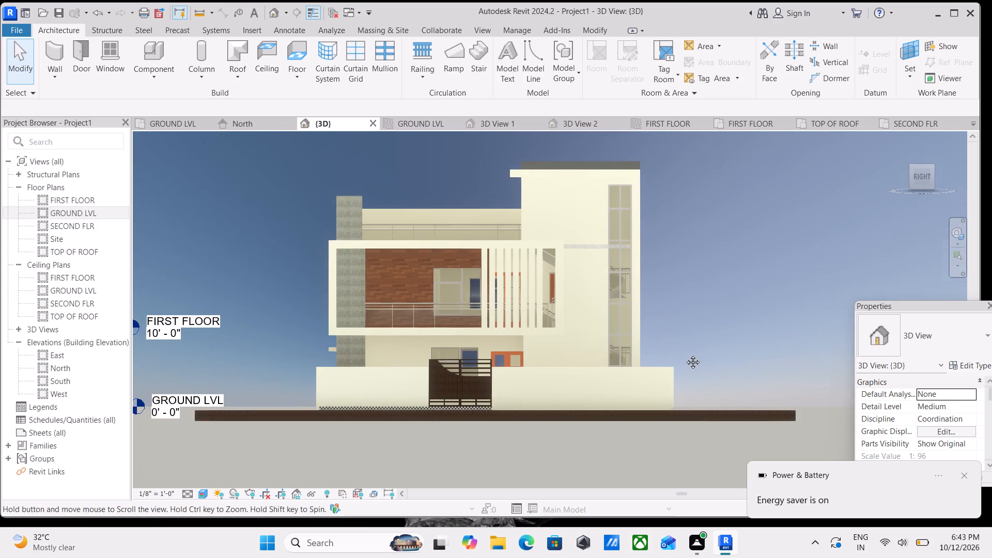
{"action": "middle_click_drag", "start_coordinate": [685, 354], "coordinate": [681, 370]}
{"action": "scroll", "coordinate": [681, 374], "scroll_direction": "down", "scroll_amount": 2}
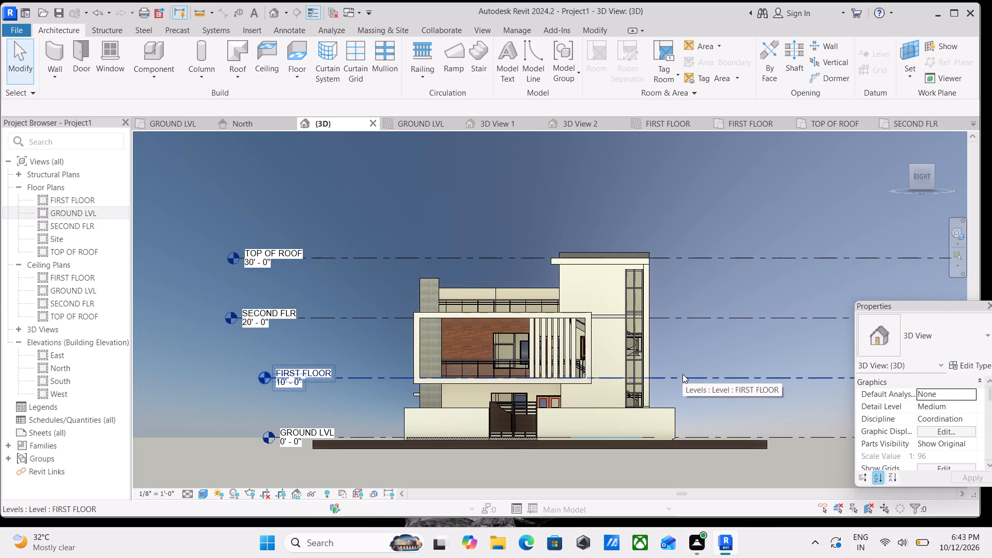
{"action": "scroll", "coordinate": [653, 353], "scroll_direction": "down", "scroll_amount": 1}
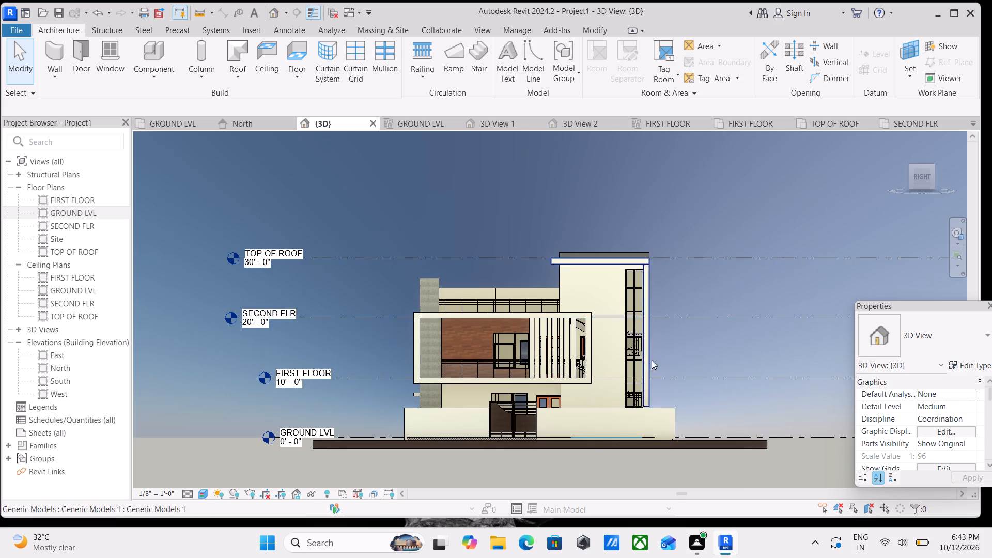
{"action": "scroll", "coordinate": [683, 371], "scroll_direction": "down", "scroll_amount": 2}
{"action": "scroll", "coordinate": [690, 336], "scroll_direction": "up", "scroll_amount": 4}
{"action": "middle_click_drag", "start_coordinate": [659, 353], "coordinate": [631, 278]}
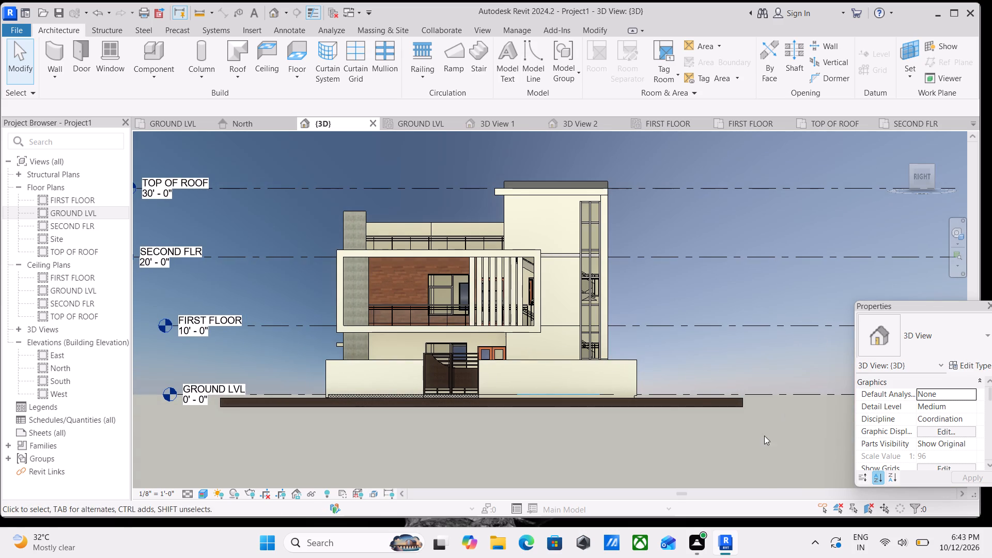
{"action": "scroll", "coordinate": [673, 471], "scroll_direction": "down", "scroll_amount": 2}
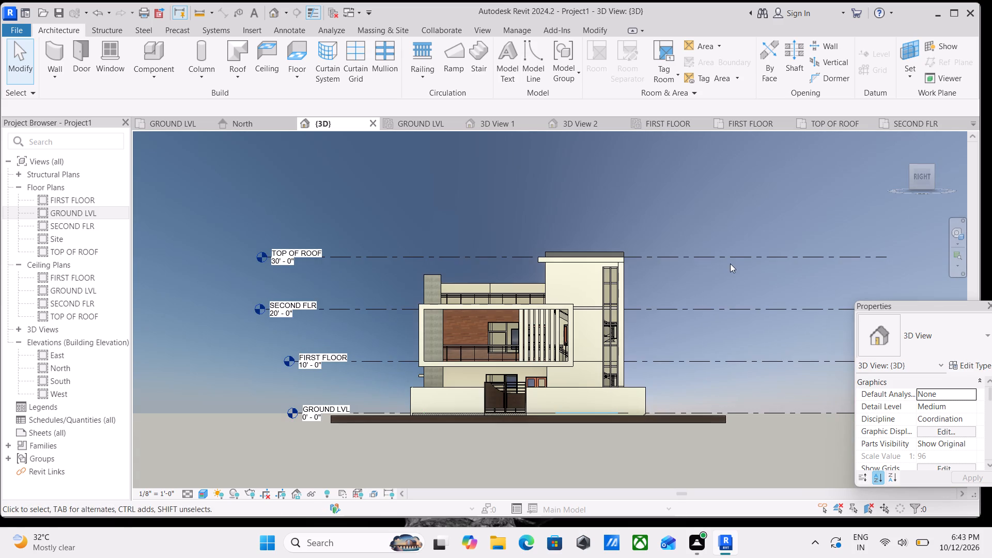
Save the project in the Downloads folder as a Revit project file named "internship project 1".
{"action": "key", "text": "ctrl+s"}
{"action": "key", "text": "ctrl+s"}
{"action": "key", "text": "ctrl+s"}
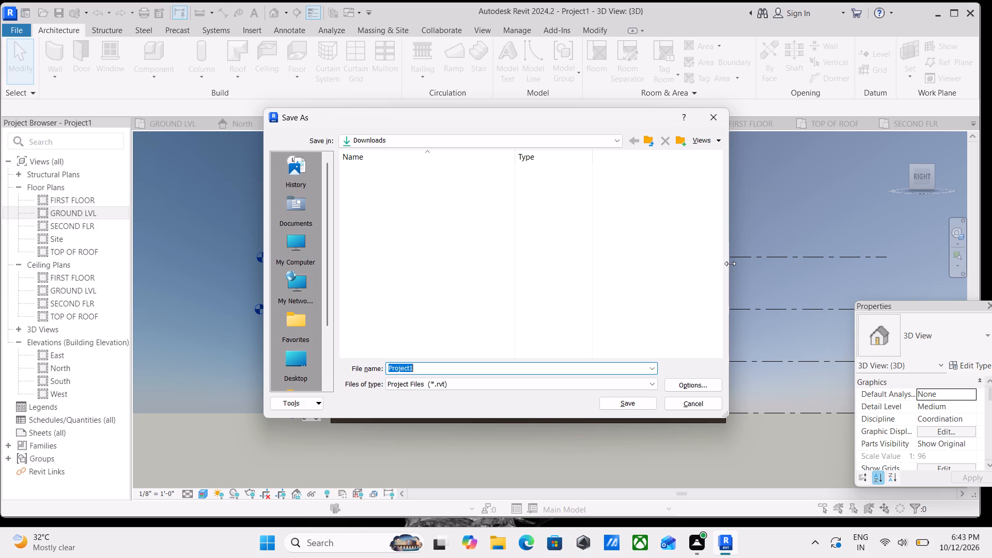
{"action": "key", "text": "ctrl+s"}
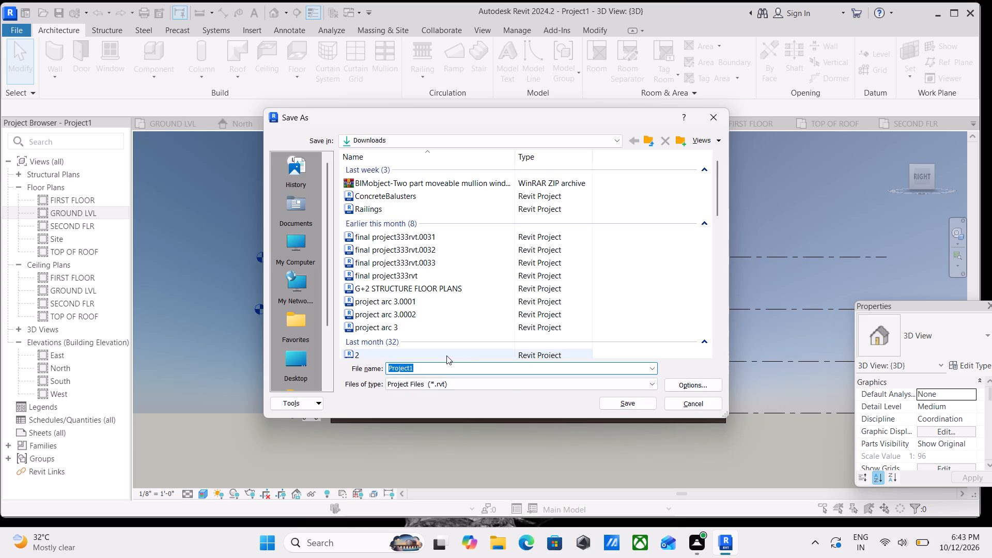
{"action": "left_click_drag", "start_coordinate": [453, 369], "coordinate": [369, 367]}
{"action": "key", "text": "BackSpace"}
{"action": "type", "text": "in"}
{"action": "type", "text": "ter"}
{"action": "key", "text": "n"}
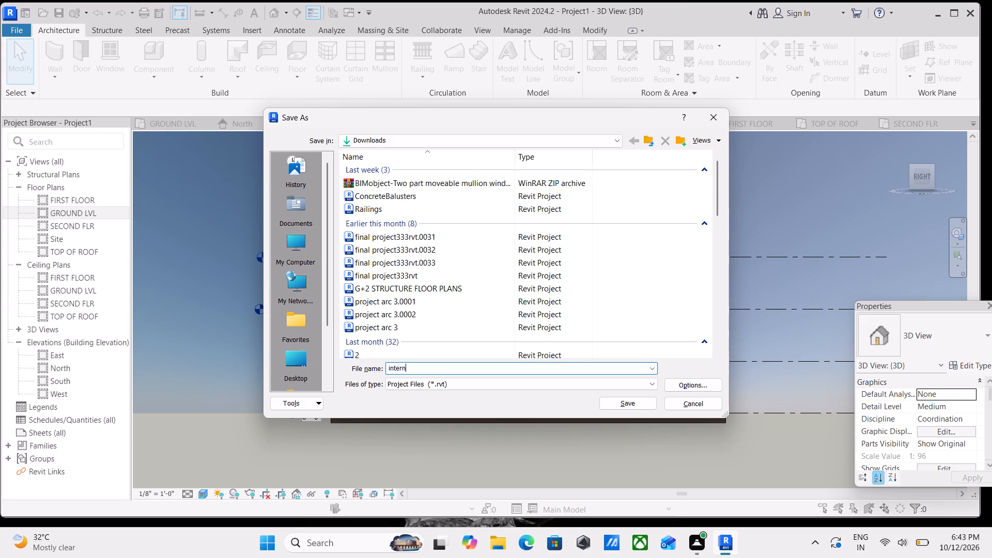
{"action": "type", "text": "ship"}
{"action": "key", "text": "space"}
{"action": "type", "text": "project 1"}
{"action": "left_click", "coordinate": [617, 401]}
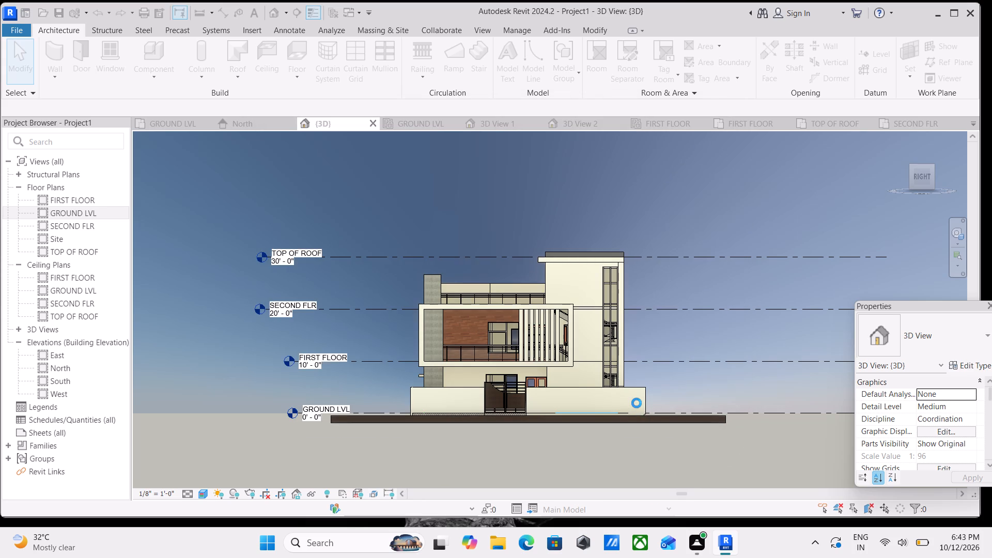
Save the renamed project again.
{"action": "scroll", "coordinate": [637, 403], "scroll_direction": "up", "scroll_amount": 4}
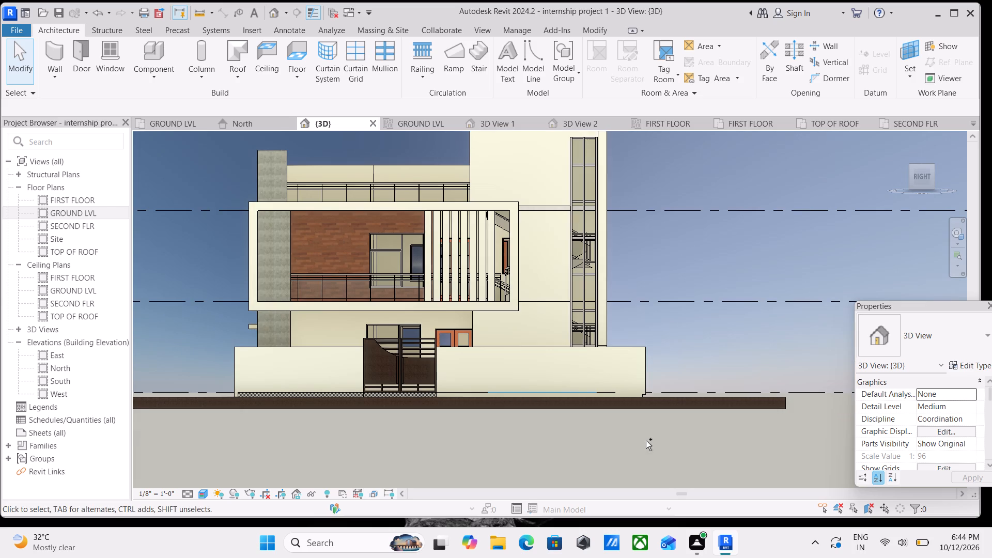
{"action": "key", "text": "ctrl+s"}
{"action": "key", "text": "ctrl+s"}
{"action": "key", "text": "ctrl+s"}
{"action": "key", "text": "ctrl+s"}
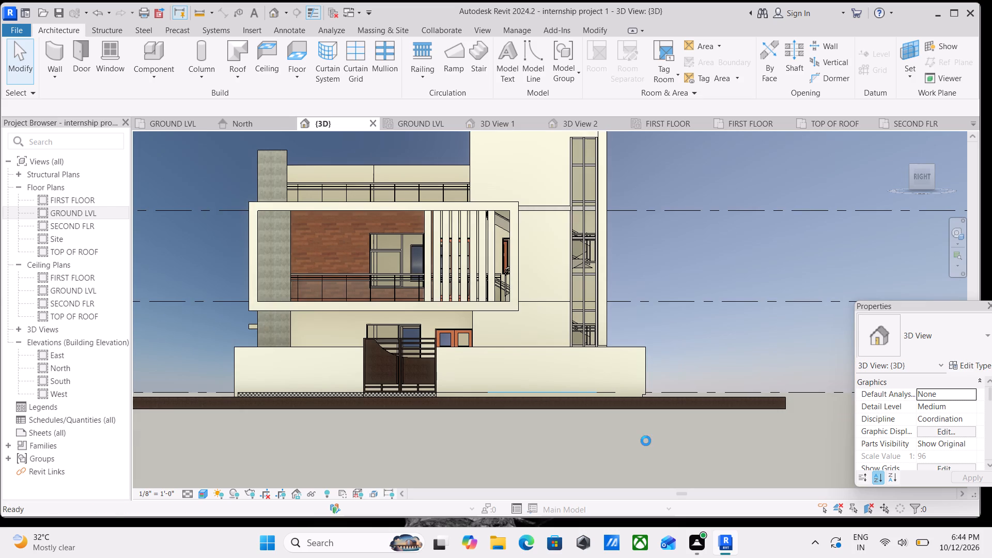
{"action": "key", "text": "ctrl+s"}
{"action": "key", "text": "ctrl+s"}
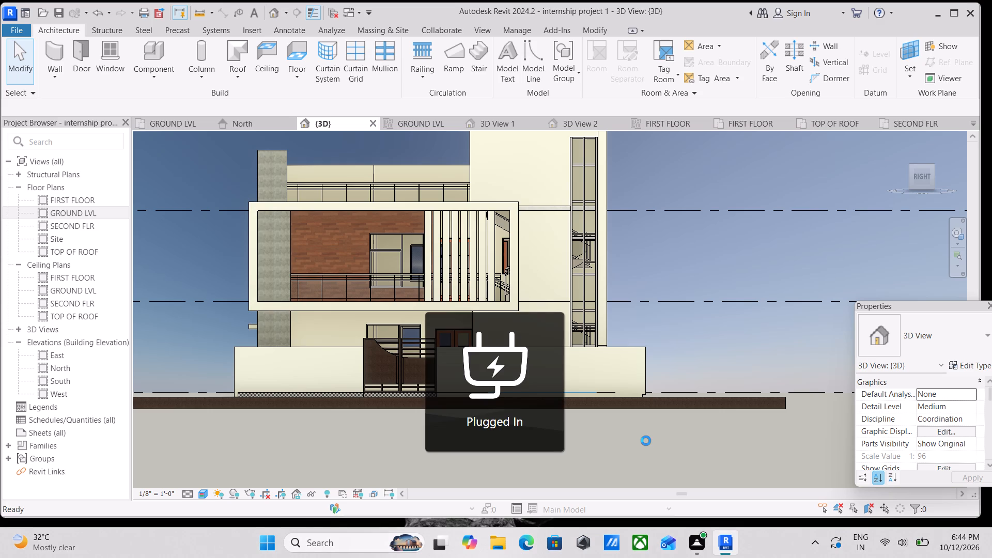
Print the visible portion of the current window with Microsoft Print to PDF, framed closely on the house's right facade.
{"action": "scroll", "coordinate": [646, 441], "scroll_direction": "up", "scroll_amount": 2}
{"action": "scroll", "coordinate": [665, 441], "scroll_direction": "down", "scroll_amount": 3}
{"action": "scroll", "coordinate": [611, 308], "scroll_direction": "up", "scroll_amount": 1}
{"action": "scroll", "coordinate": [723, 327], "scroll_direction": "down", "scroll_amount": 1}
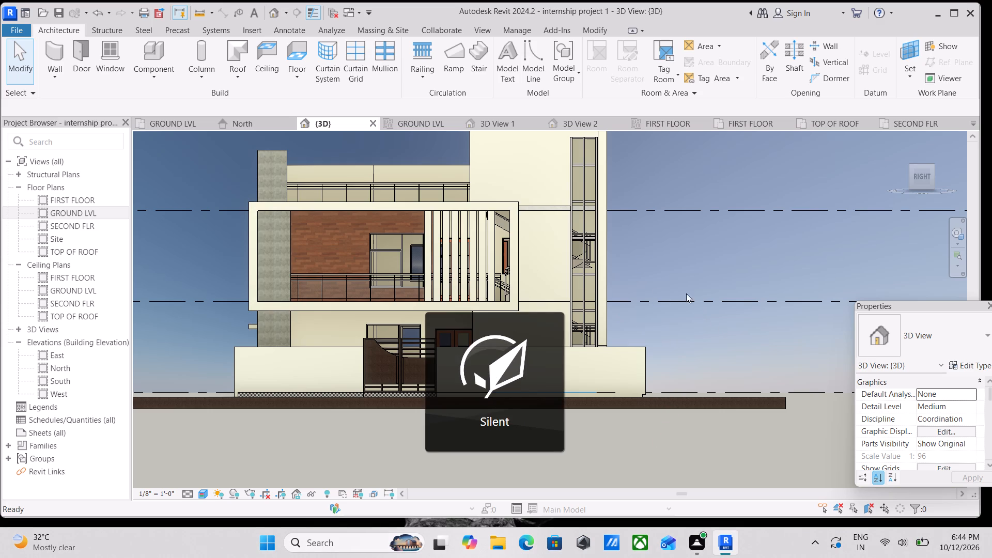
{"action": "scroll", "coordinate": [639, 258], "scroll_direction": "down", "scroll_amount": 5}
{"action": "scroll", "coordinate": [639, 255], "scroll_direction": "up", "scroll_amount": 5}
{"action": "middle_click_drag", "start_coordinate": [635, 273], "coordinate": [662, 282]}
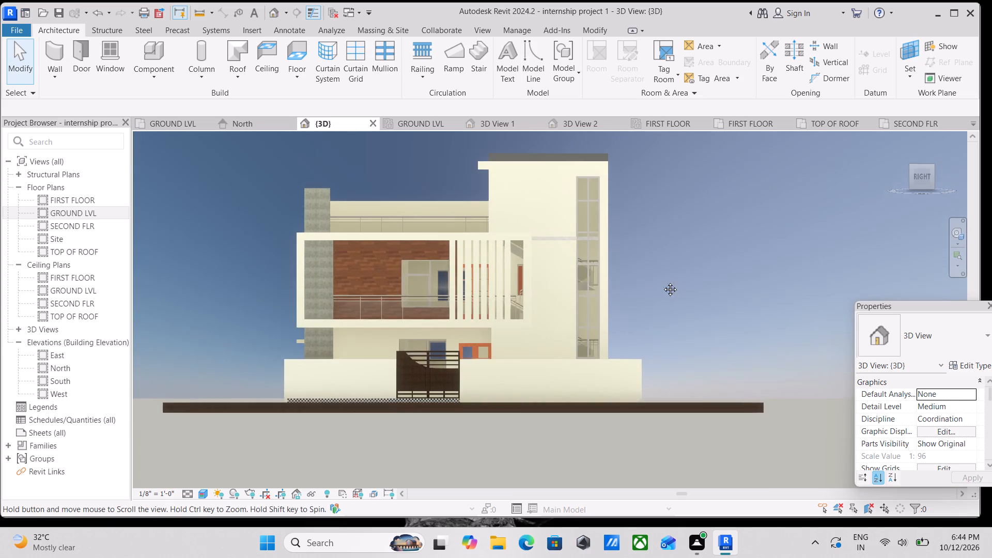
{"action": "middle_click_drag", "start_coordinate": [662, 282], "coordinate": [778, 296]}
{"action": "scroll", "coordinate": [752, 300], "scroll_direction": "up", "scroll_amount": 2}
{"action": "middle_click_drag", "start_coordinate": [758, 289], "coordinate": [676, 262]}
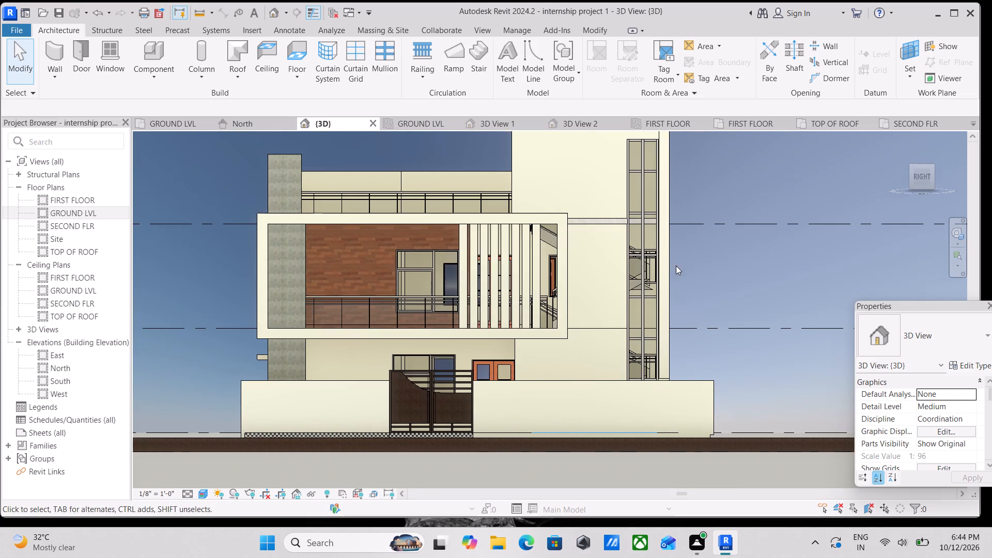
{"action": "middle_click_drag", "start_coordinate": [721, 283], "coordinate": [748, 287]}
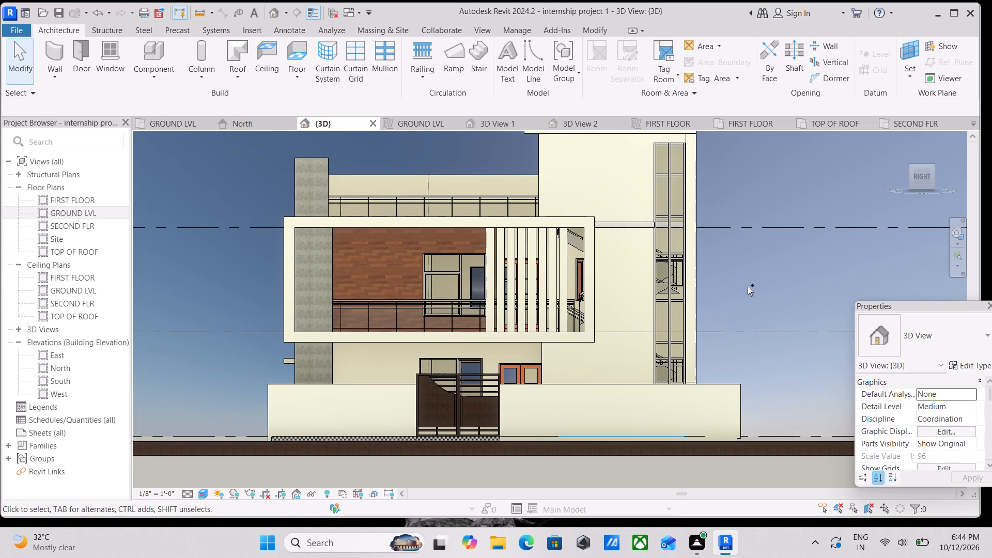
{"action": "key", "text": "ctrl+p"}
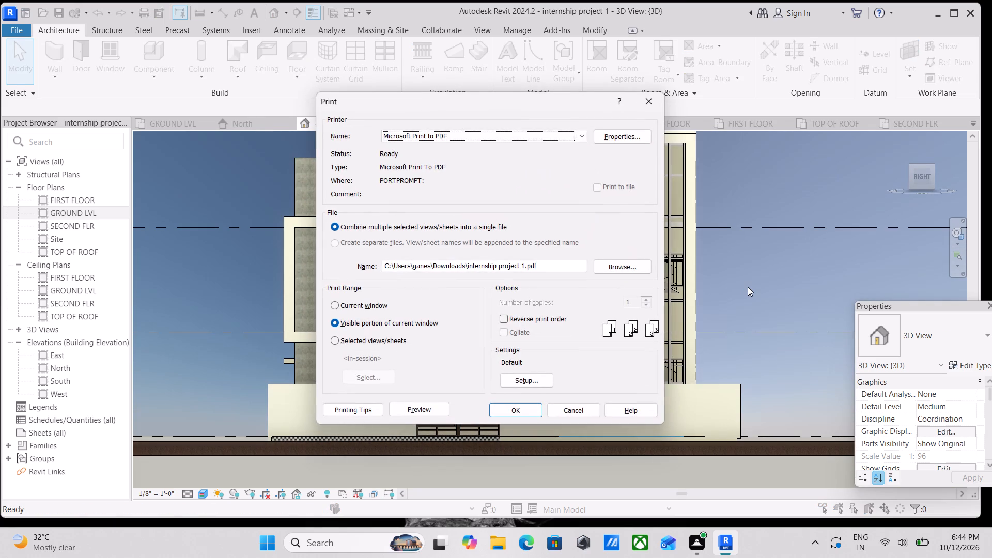
{"action": "scroll", "coordinate": [383, 414], "scroll_direction": "up", "scroll_amount": 1}
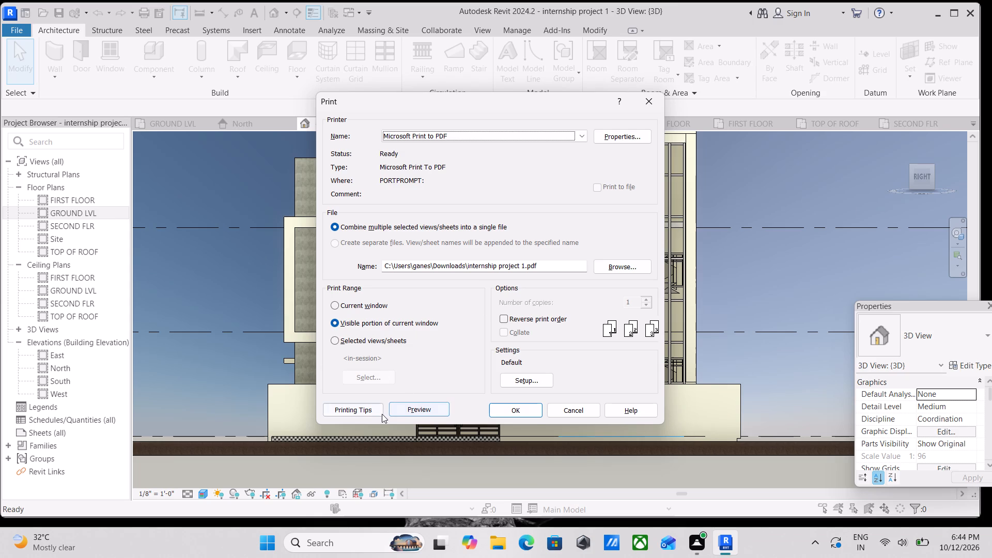
{"action": "left_click", "coordinate": [512, 404]}
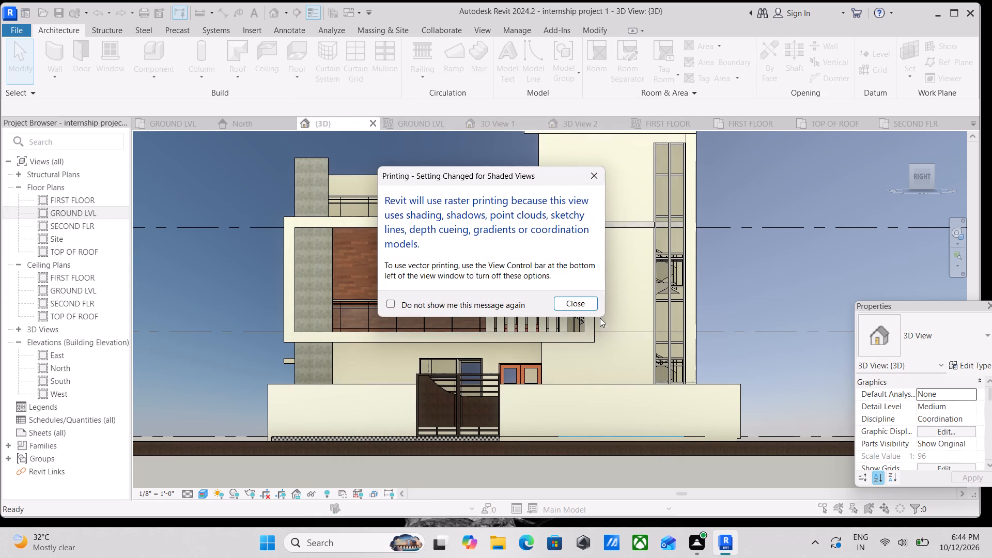
{"action": "left_click", "coordinate": [574, 300]}
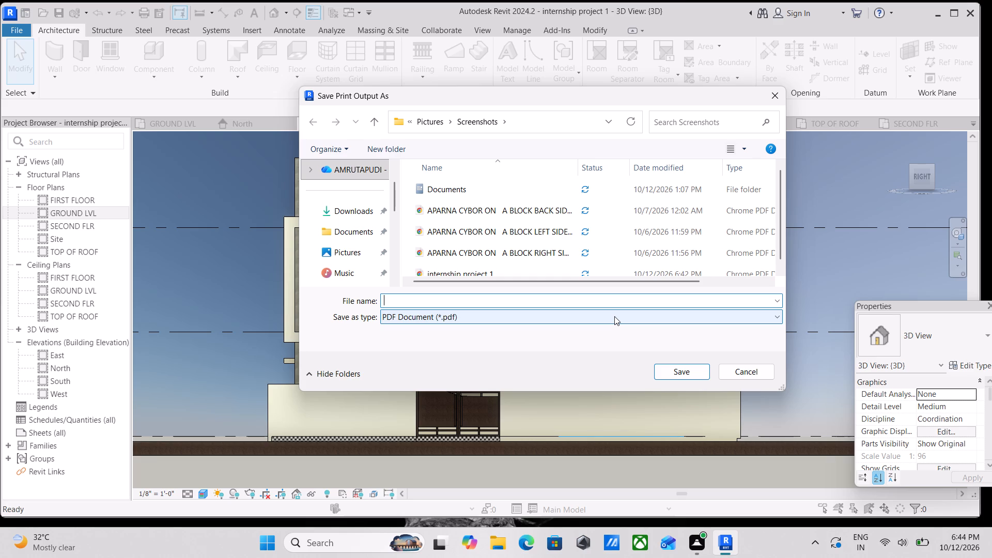
Save the print output in the Screenshots folder as "internship project 111.pdf".
{"action": "type", "text": "pro"}
{"action": "key", "text": "BackSpace"}
{"action": "key", "text": "BackSpace"}
{"action": "key", "text": "BackSpace"}
{"action": "key", "text": "BackSpace"}
{"action": "key", "text": "BackSpace"}
{"action": "key", "text": "BackSpace"}
{"action": "key", "text": "BackSpace"}
{"action": "key", "text": "BackSpace"}
{"action": "key", "text": "BackSpace"}
{"action": "type", "text": "in"}
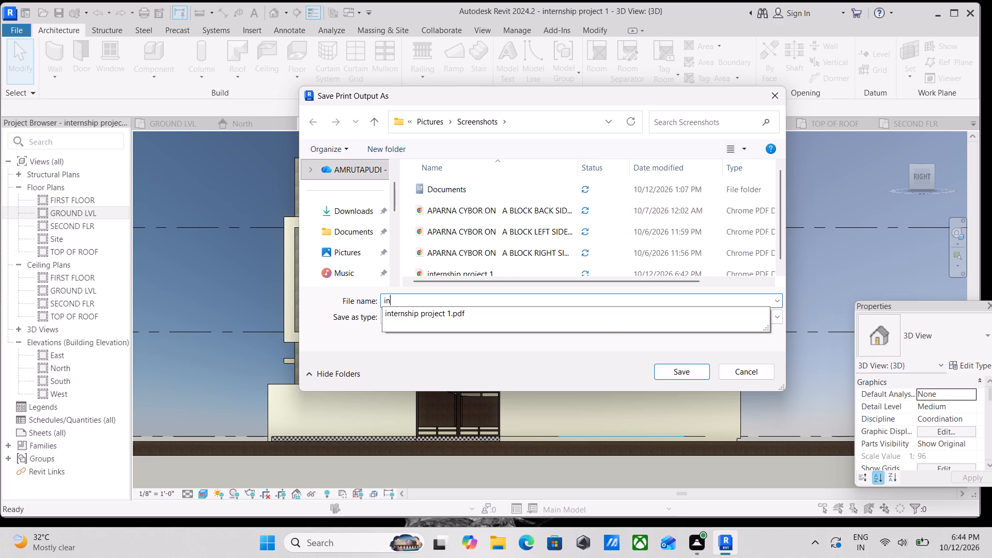
{"action": "left_click", "coordinate": [499, 319]}
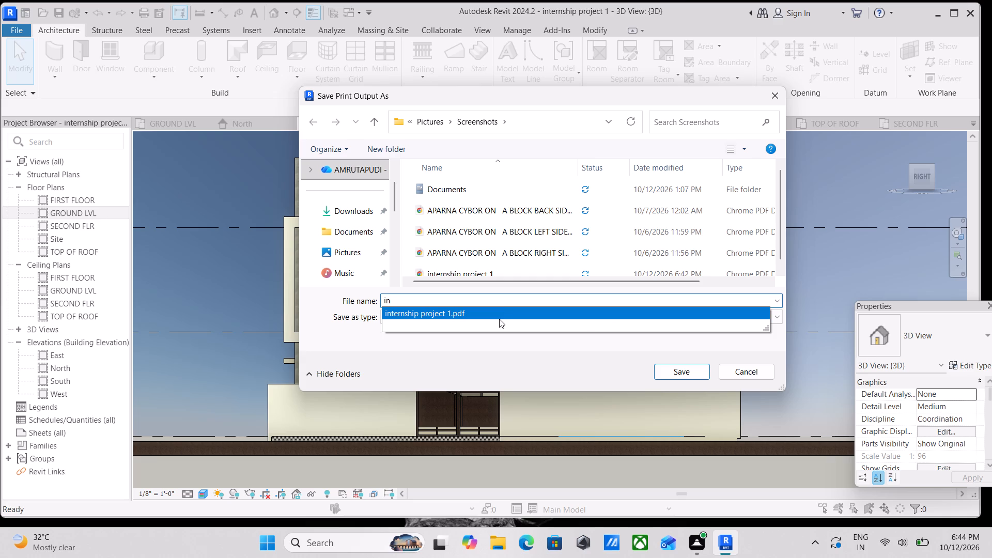
{"action": "left_click", "coordinate": [460, 304]}
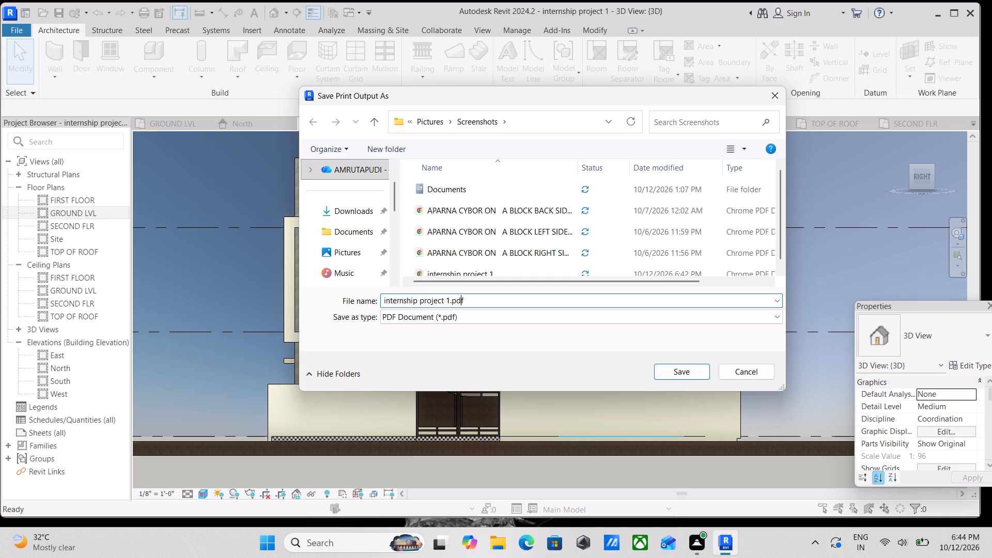
{"action": "left_click", "coordinate": [447, 302]}
{"action": "left_click", "coordinate": [464, 301]}
{"action": "left_click", "coordinate": [446, 300]}
{"action": "key", "text": "1"}
{"action": "key", "text": "1"}
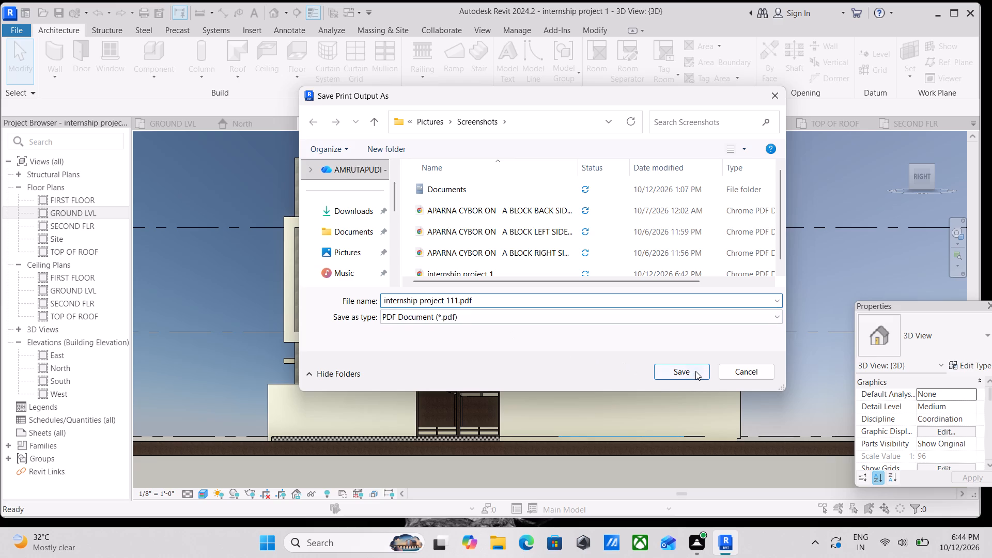
{"action": "left_click", "coordinate": [693, 371]}
Save the project once more after printing.
{"action": "scroll", "coordinate": [695, 368], "scroll_direction": "down", "scroll_amount": 3}
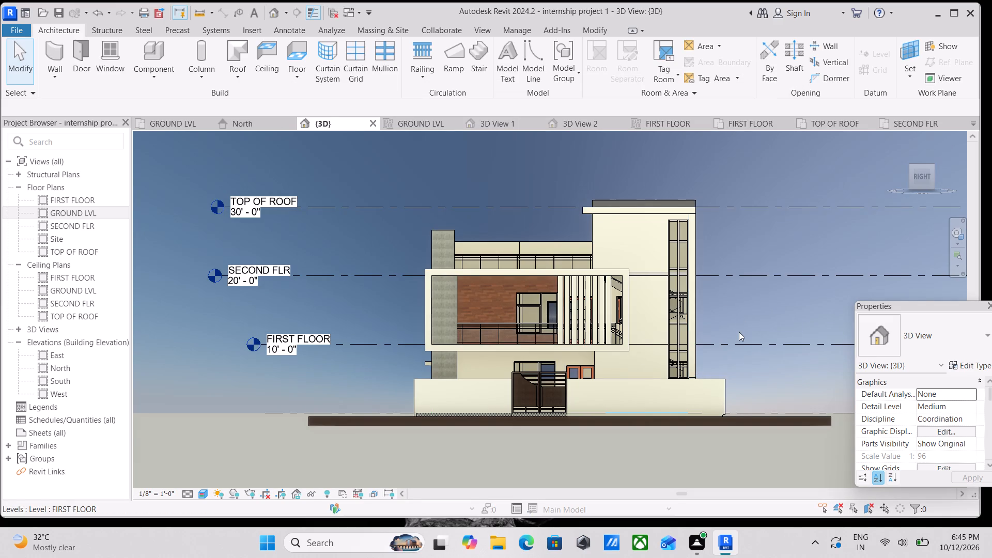
{"action": "key", "text": "ctrl+s"}
{"action": "key", "text": "shift+s"}
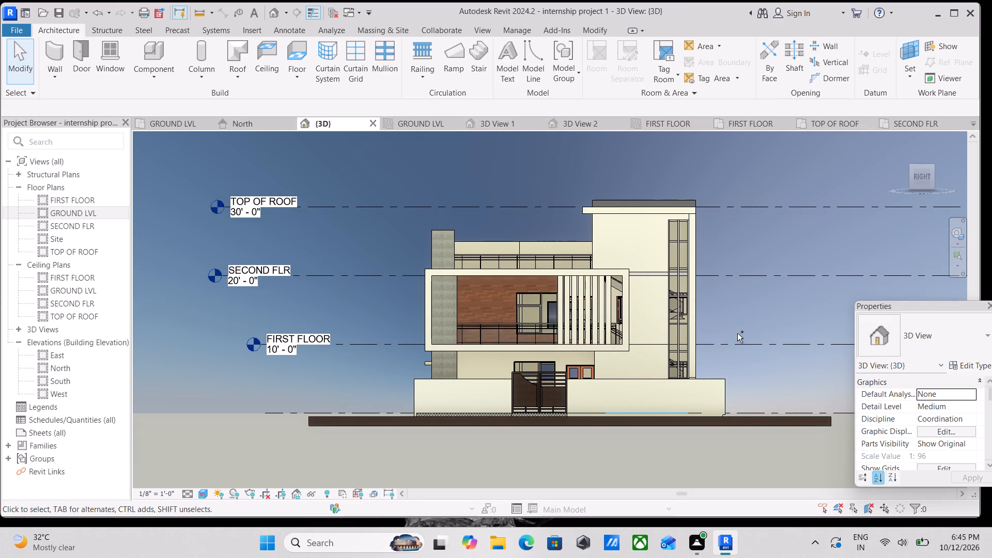
{"action": "key", "text": "ctrl+s"}
{"action": "key", "text": "ctrl+s"}
{"action": "key", "text": "ctrl+s"}
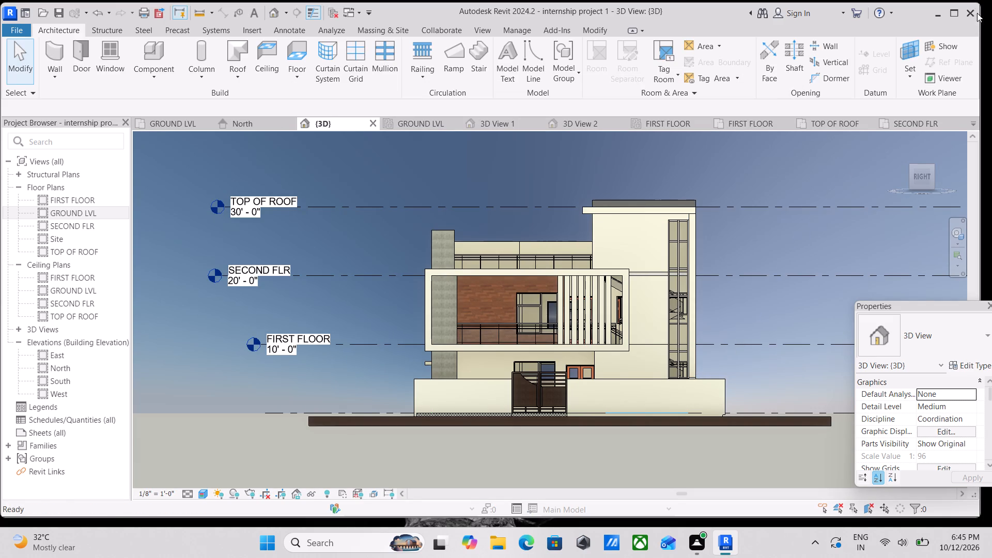
Close Revit.
{"action": "left_click", "coordinate": [969, 16]}
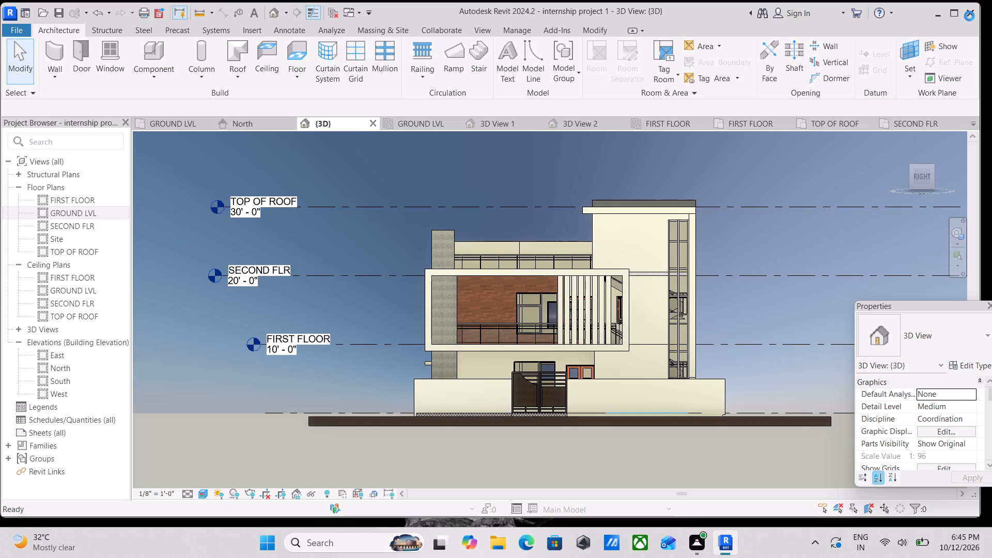